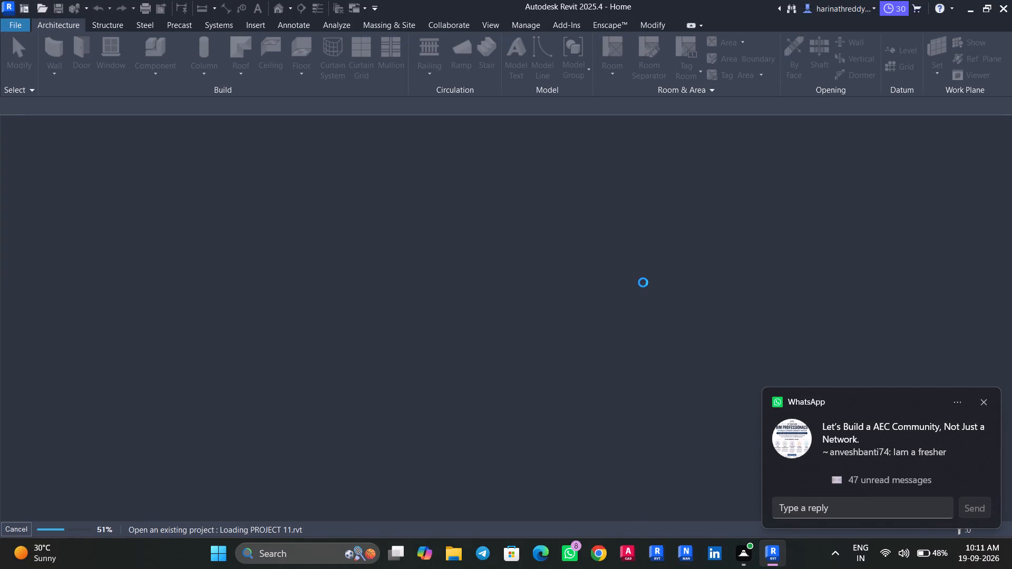
# Dismiss the chat notification that popped up while the project loads.
pyautogui.click(982, 401)
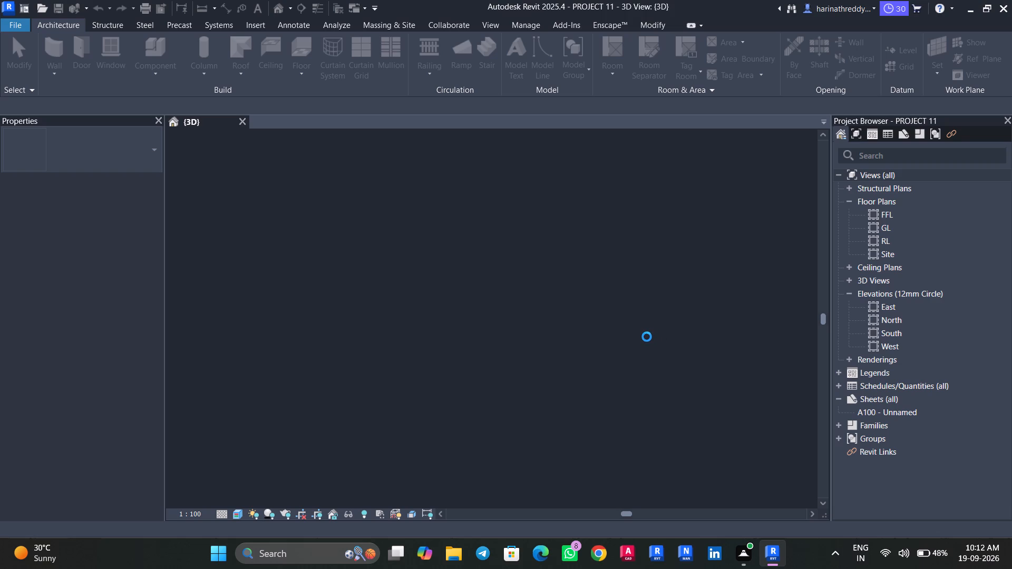
# Examine the furnished apartment floor in the 3D view from several angles, including the rooms and balcony of a corner unit.
pyautogui.scroll(-3, 646, 337)
pyautogui.scroll(2, 646, 337)
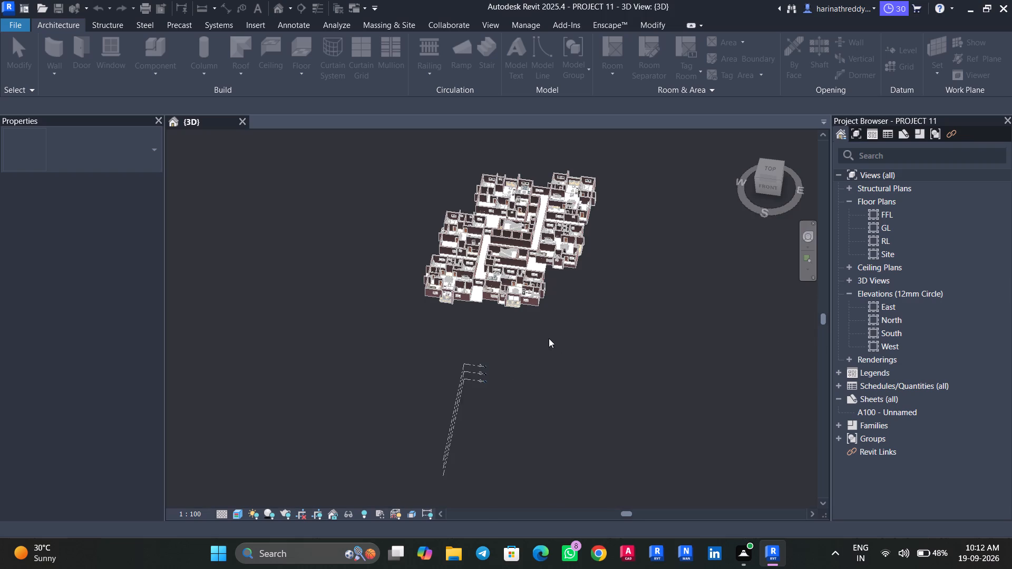
pyautogui.scroll(8, 567, 320)
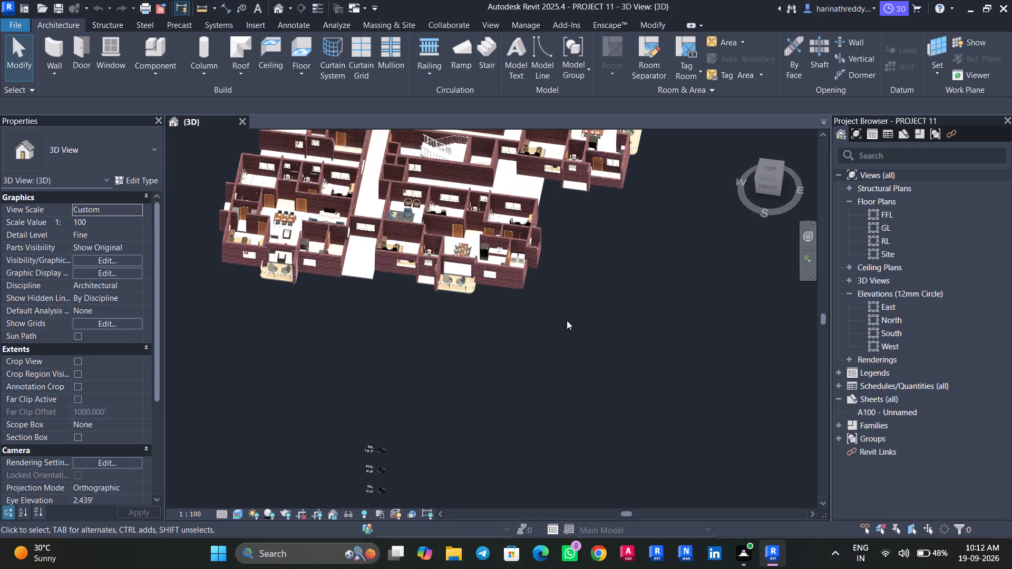
pyautogui.moveTo(567, 320); pyautogui.dragTo(597, 419, button='middle')
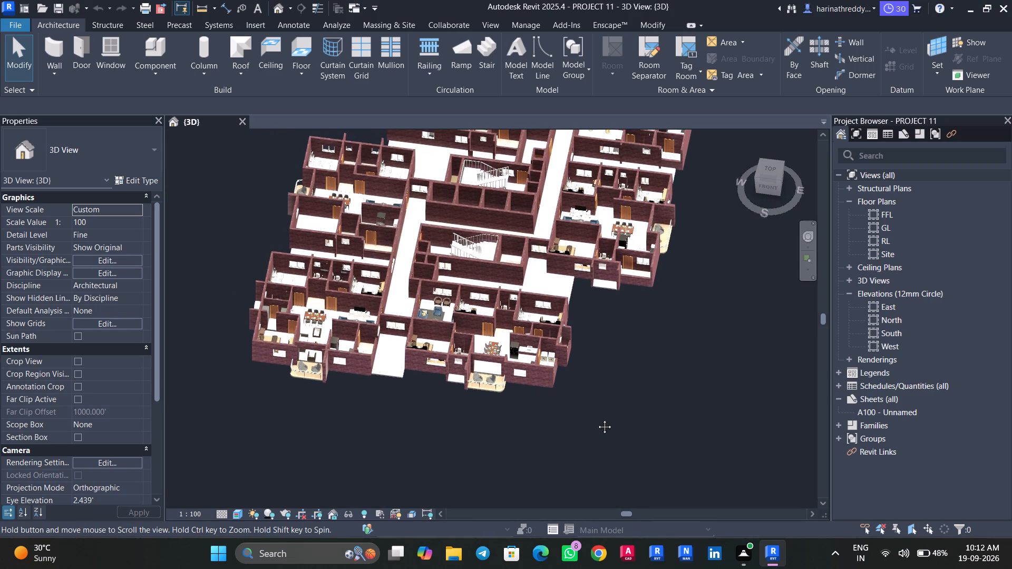
pyautogui.moveTo(597, 419); pyautogui.dragTo(597, 419, button='middle')
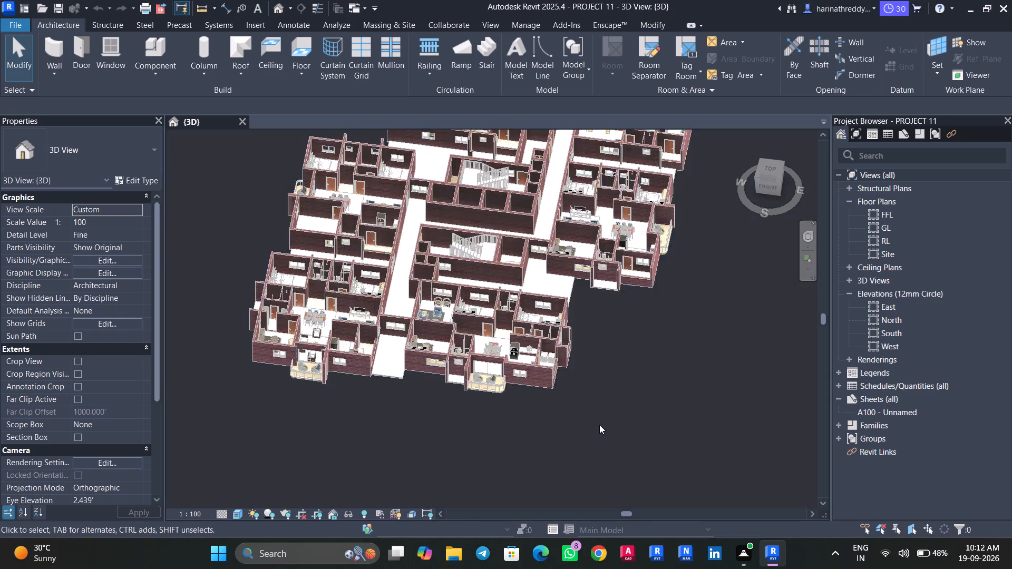
pyautogui.scroll(-5, 599, 425)
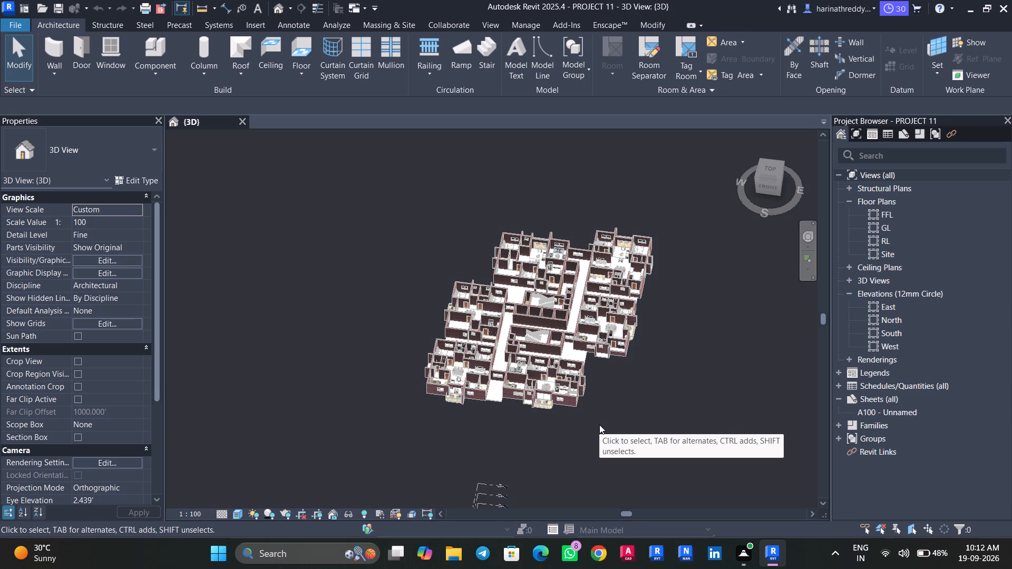
pyautogui.keyDown('shift'); pyautogui.moveTo(554, 438); pyautogui.dragTo(717, 363, button='middle'); pyautogui.keyUp('shift')
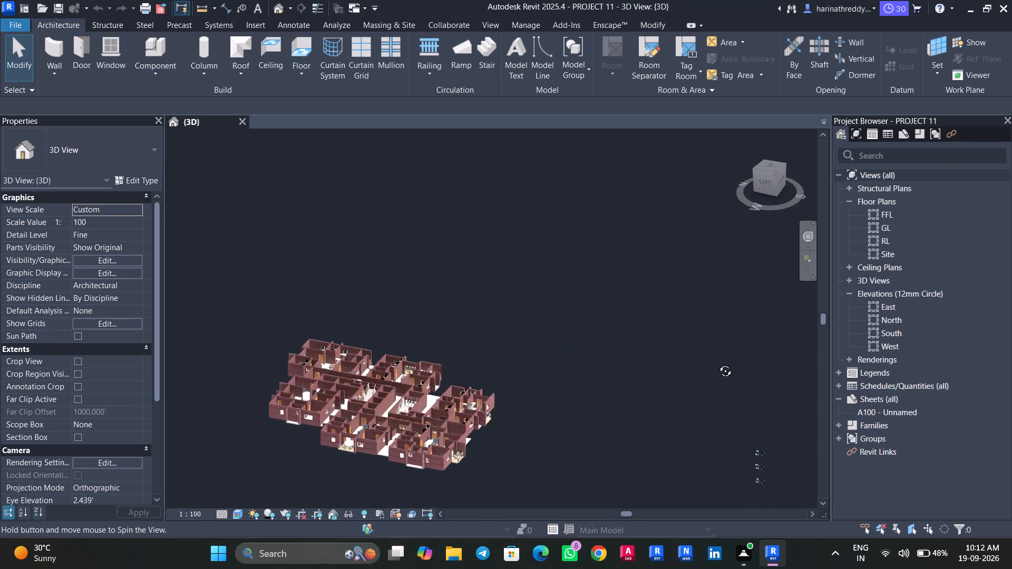
pyautogui.keyDown('shift'); pyautogui.moveTo(717, 363); pyautogui.dragTo(702, 425, button='middle'); pyautogui.keyUp('shift')
pyautogui.scroll(14, 344, 456)
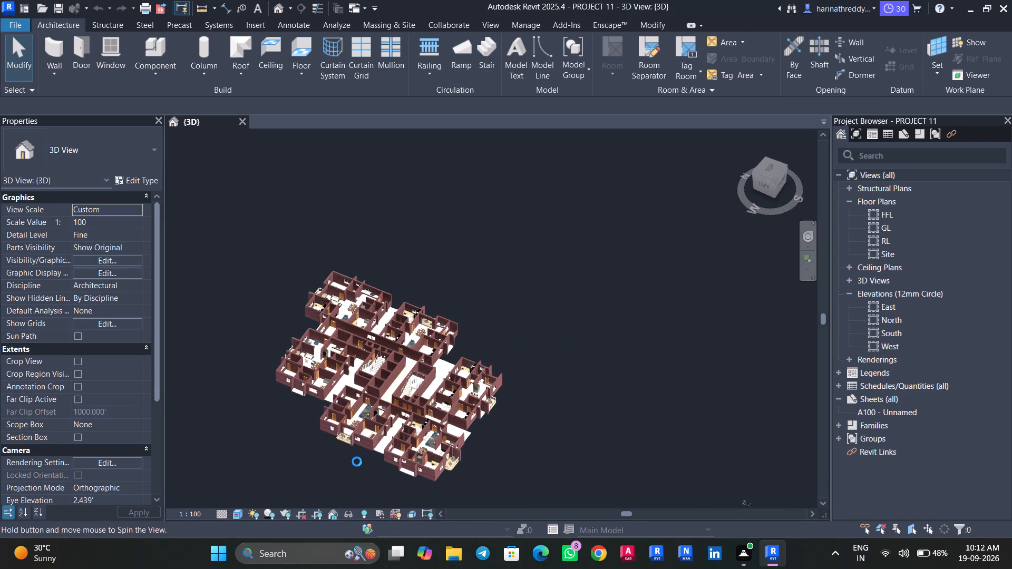
pyautogui.scroll(5, 357, 462)
pyautogui.moveTo(357, 460); pyautogui.dragTo(278, 410, button='middle')
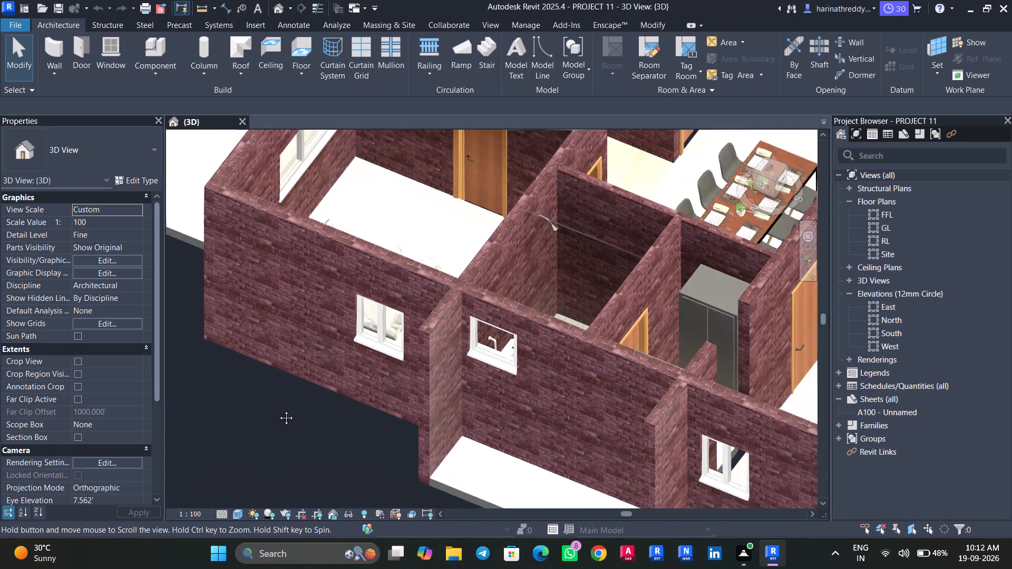
pyautogui.moveTo(278, 410); pyautogui.dragTo(108, 296, button='middle')
pyautogui.scroll(-4, 261, 449)
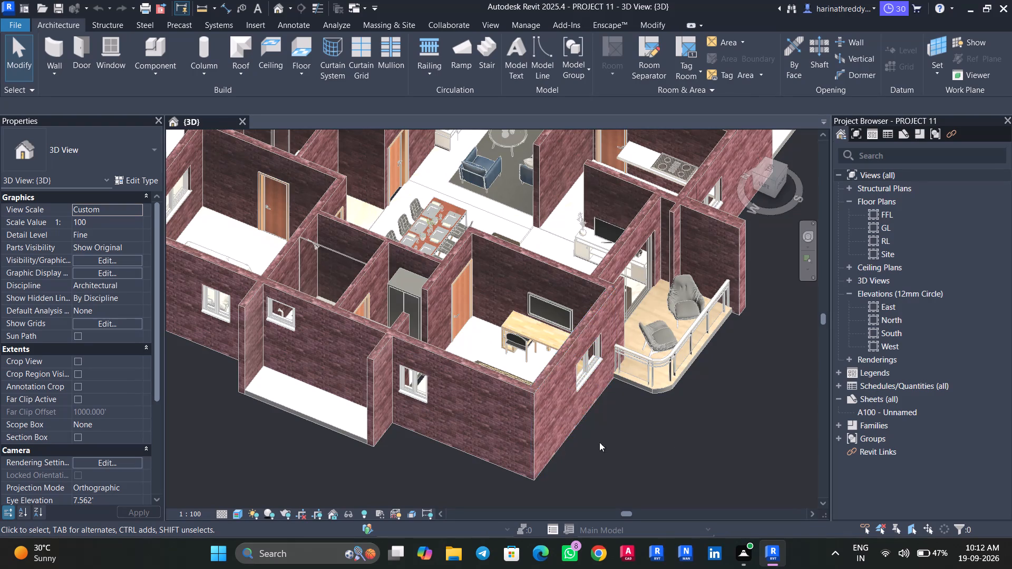
pyautogui.scroll(-7, 668, 443)
pyautogui.scroll(-6, 744, 383)
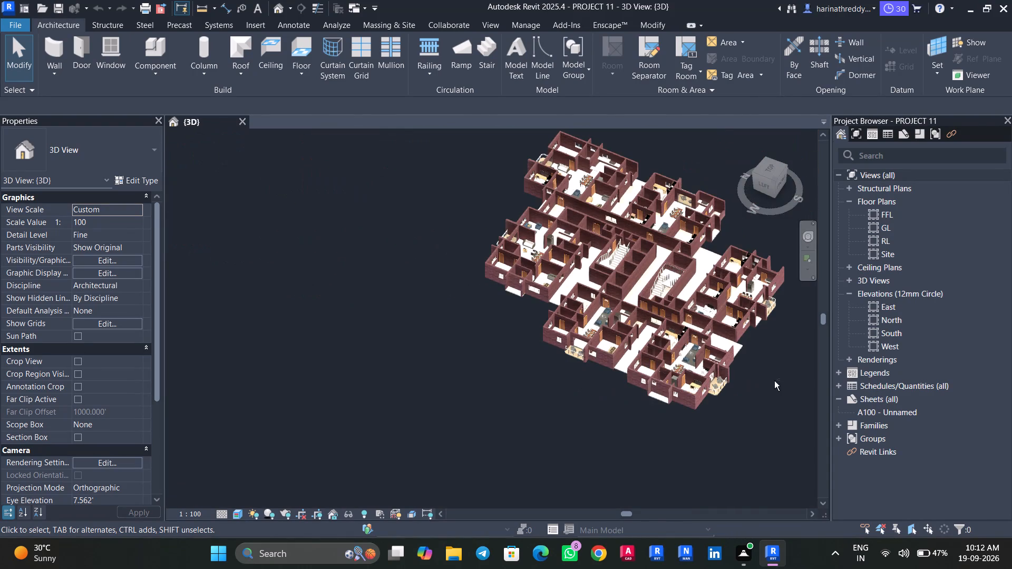
pyautogui.keyDown('shift'); pyautogui.moveTo(775, 385); pyautogui.dragTo(723, 415, button='middle'); pyautogui.keyUp('shift')
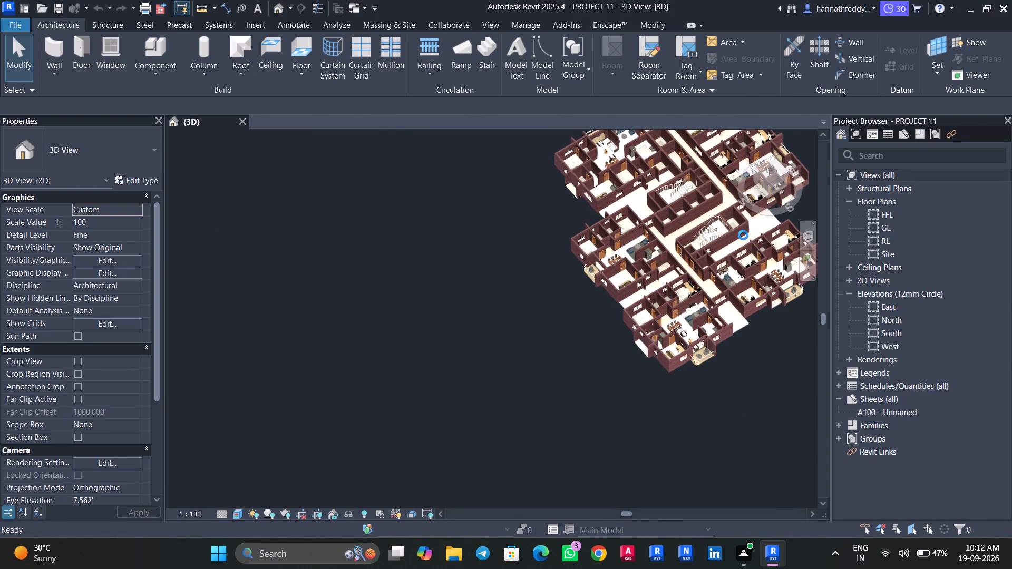
# Open the GL floor plan view.
pyautogui.doubleClick(887, 231)
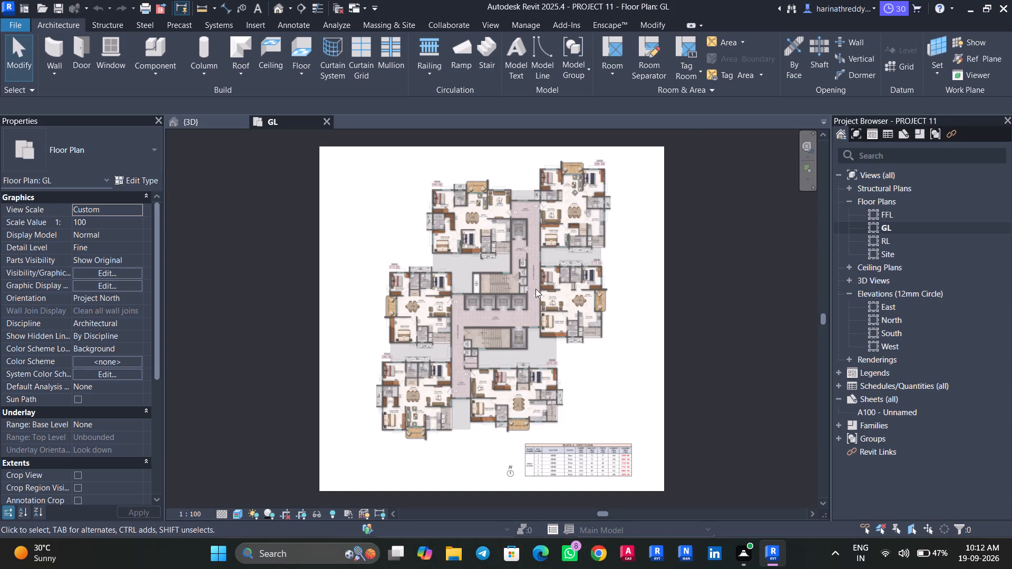
# Examine the north-east apartment on the plan, checking the elements around its toilet, utility, kitchen and Bed Room-2.
pyautogui.scroll(12, 582, 222)
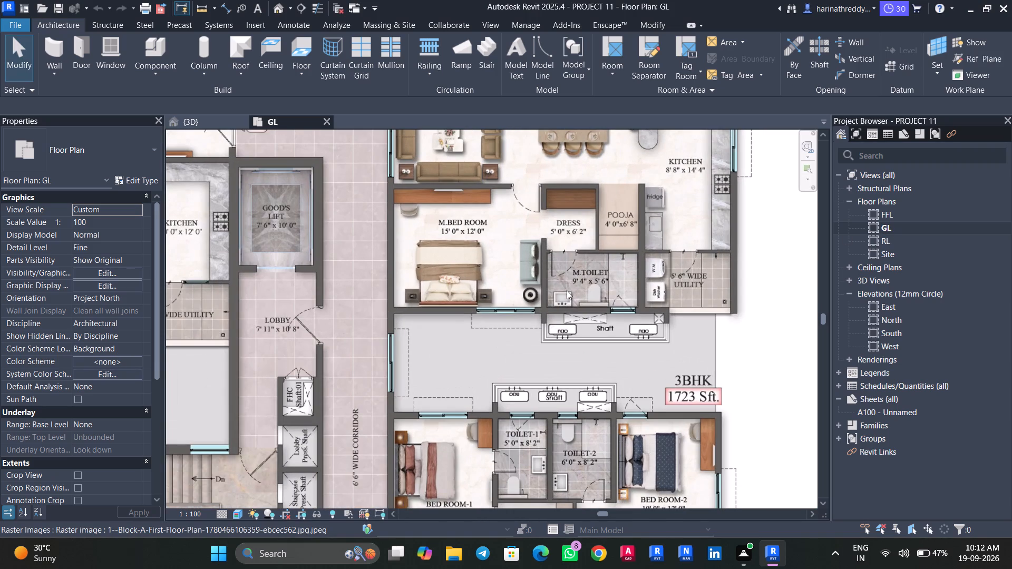
pyautogui.press('Tab')
pyautogui.press('Tab')
pyautogui.press('Tab')
pyautogui.press('Tab')
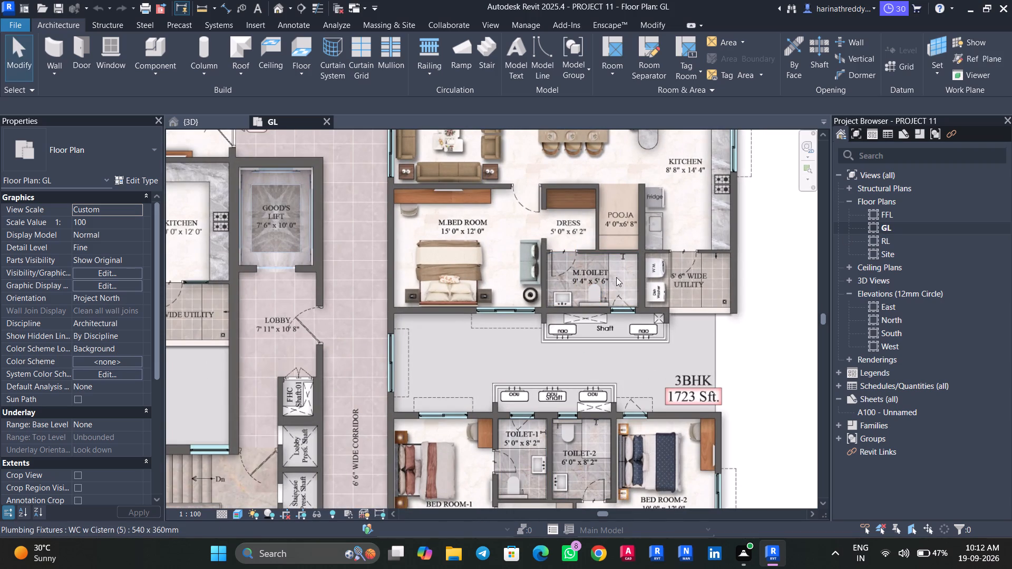
pyautogui.press('Tab')
pyautogui.press('Tab')
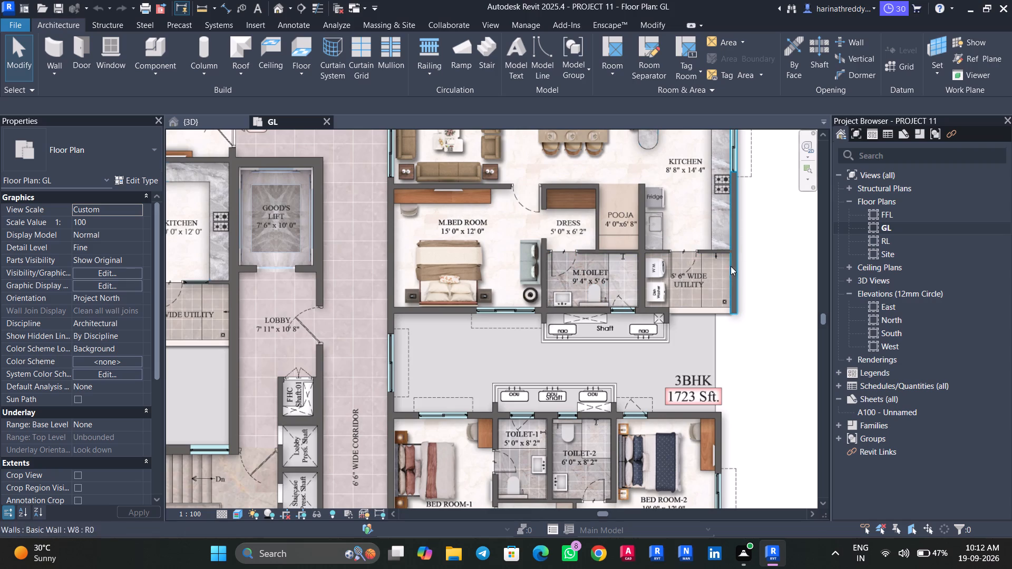
pyautogui.scroll(-1, 782, 261)
pyautogui.moveTo(782, 261); pyautogui.dragTo(772, 352, button='middle')
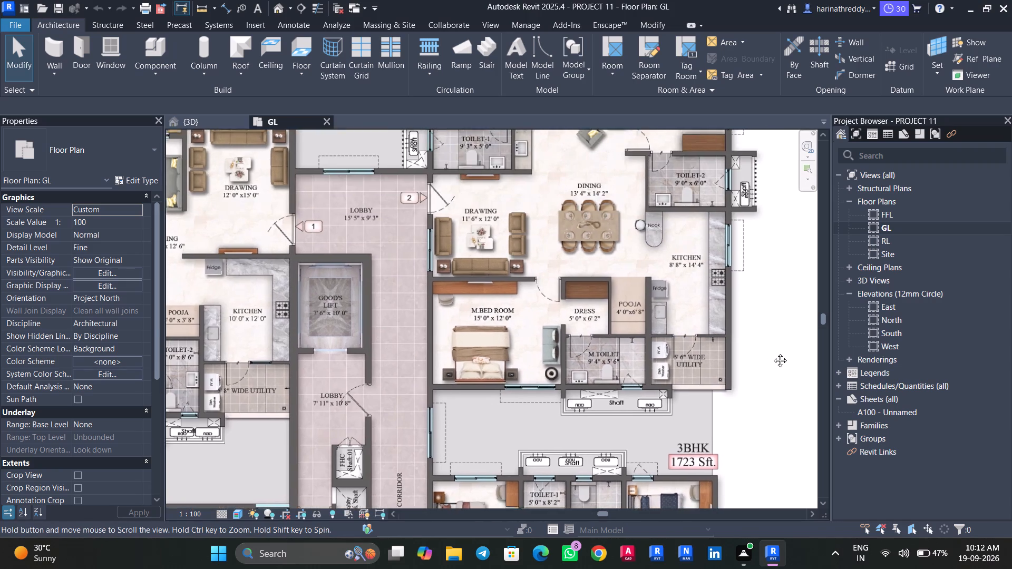
pyautogui.moveTo(772, 352); pyautogui.dragTo(792, 450, button='middle')
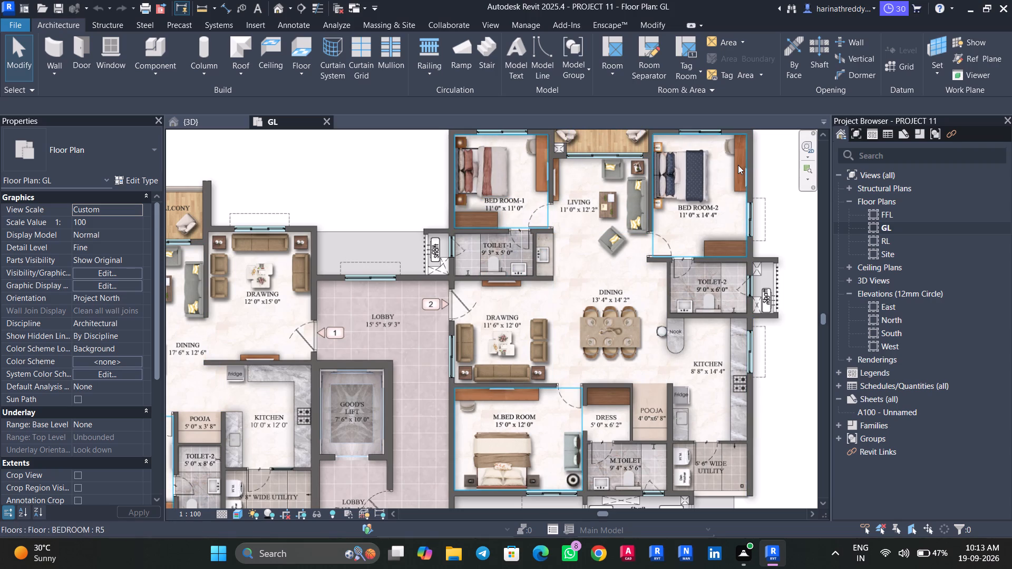
pyautogui.press('Tab')
pyautogui.press('Tab')
pyautogui.press('Tab')
pyautogui.press('Tab')
# Place a Basic_workdek_7034 desk, rotated to run along the wall opposite the bed, in the 11' 0" x 14' 4" Bed Room-2.
pyautogui.scroll(7, 729, 194)
pyautogui.moveTo(730, 196); pyautogui.dragTo(638, 316, button='middle')
pyautogui.write('cm')
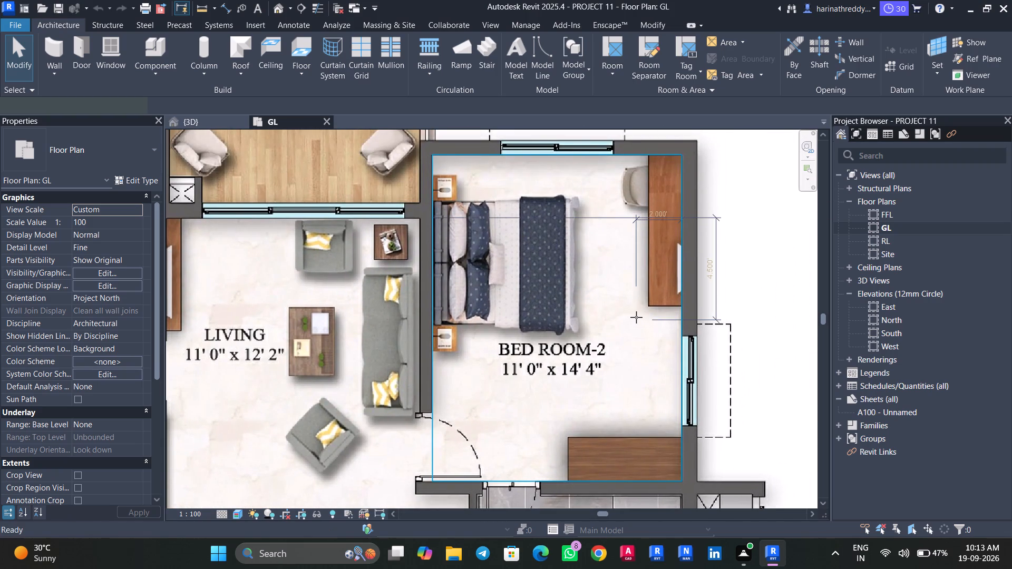
pyautogui.click(81, 137)
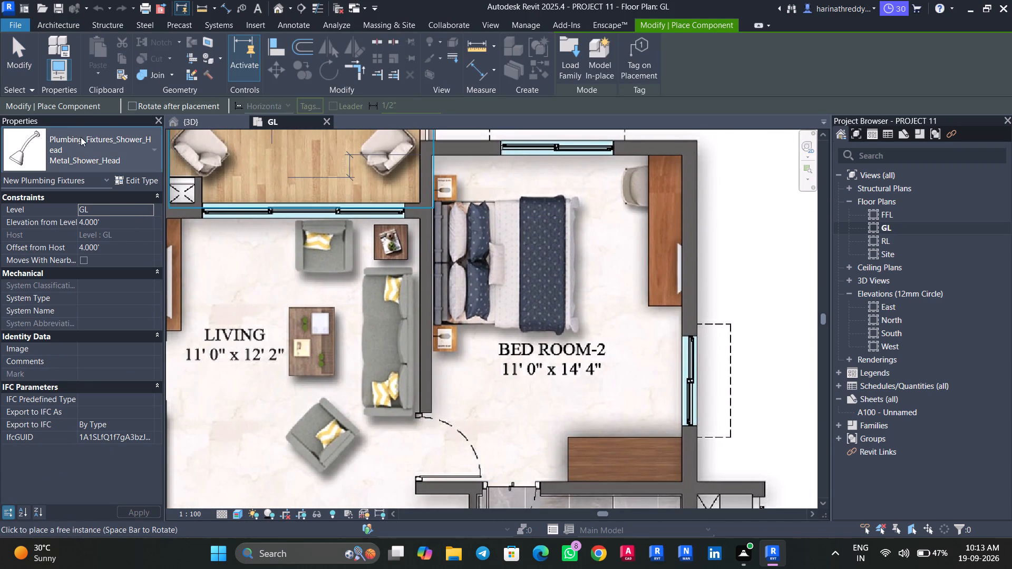
pyautogui.scroll(12, 91, 282)
pyautogui.scroll(-1, 95, 274)
pyautogui.scroll(12, 95, 274)
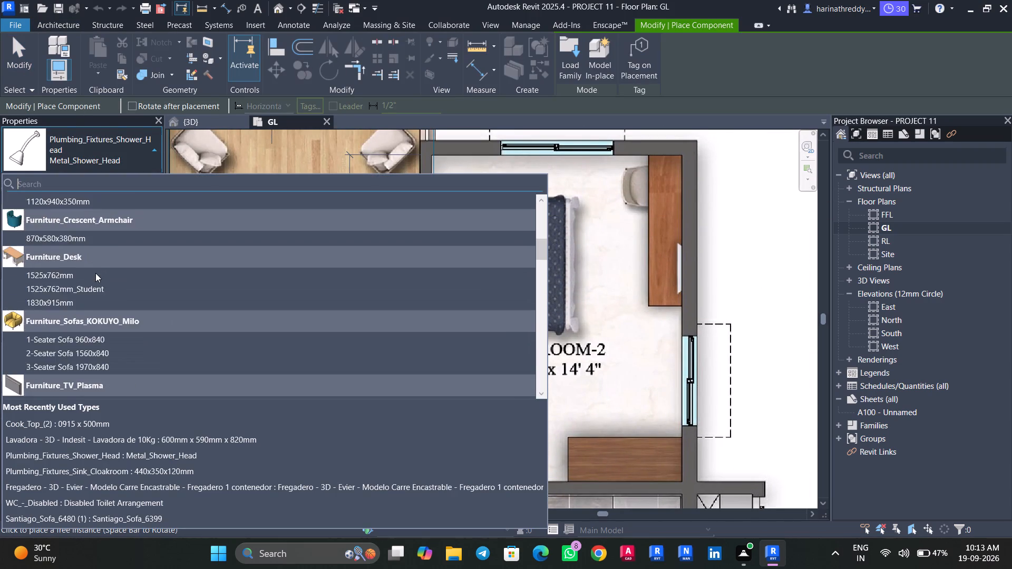
pyautogui.scroll(11, 95, 273)
pyautogui.click(93, 228)
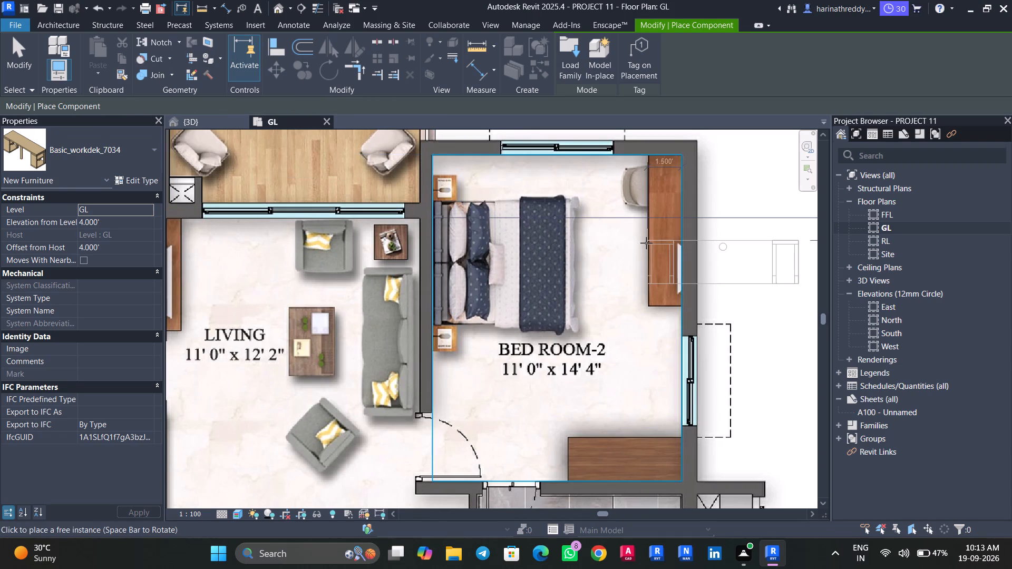
pyautogui.press('space')
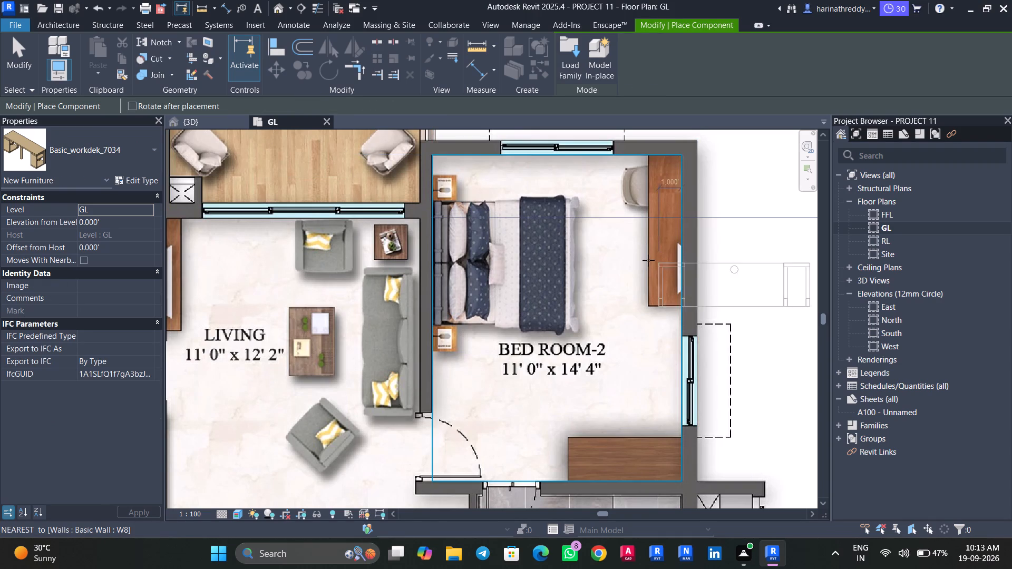
pyautogui.press('space')
pyautogui.press('space')
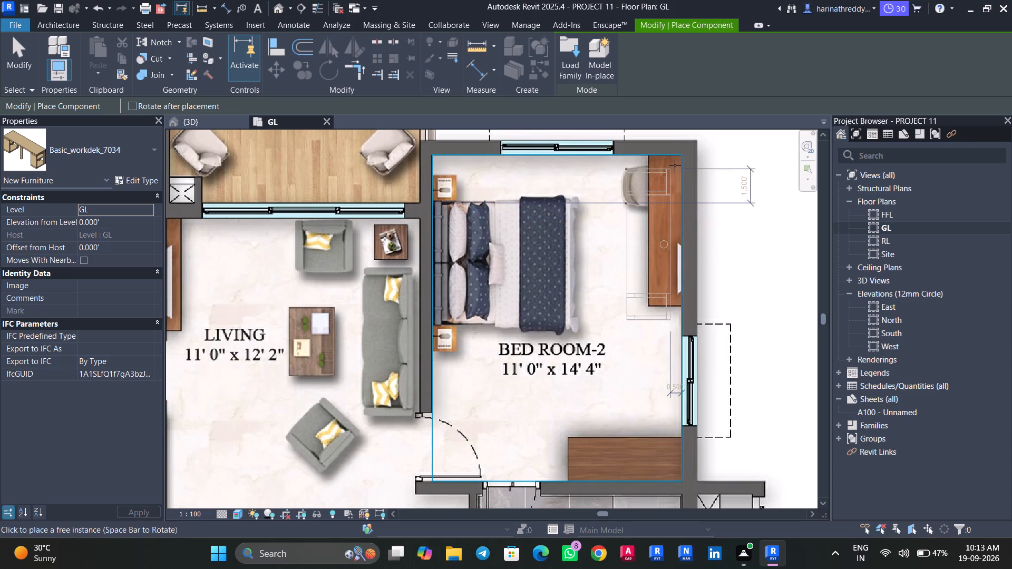
pyautogui.click(680, 159)
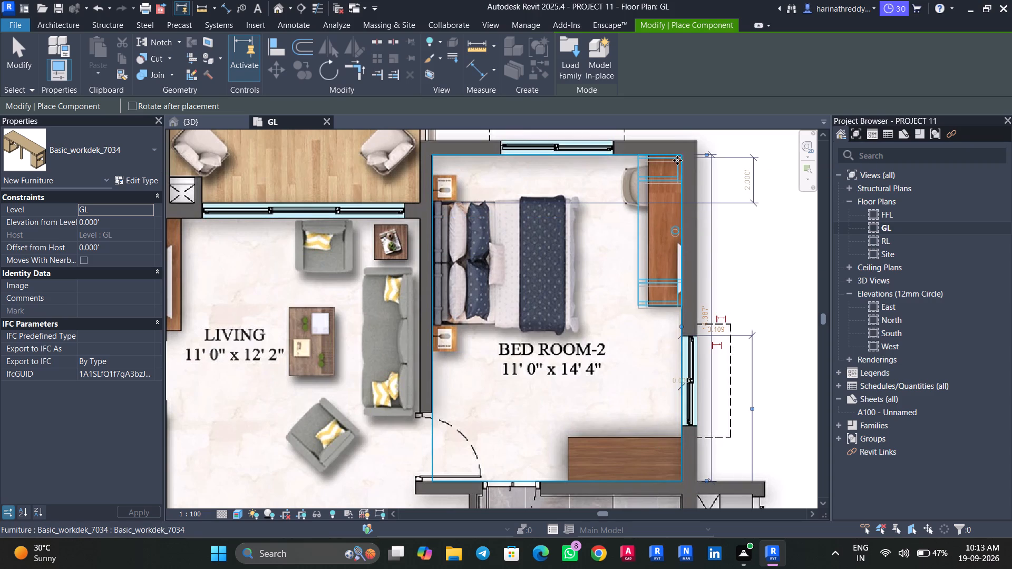
pyautogui.press('Escape')
pyautogui.press('Escape')
pyautogui.press('Escape')
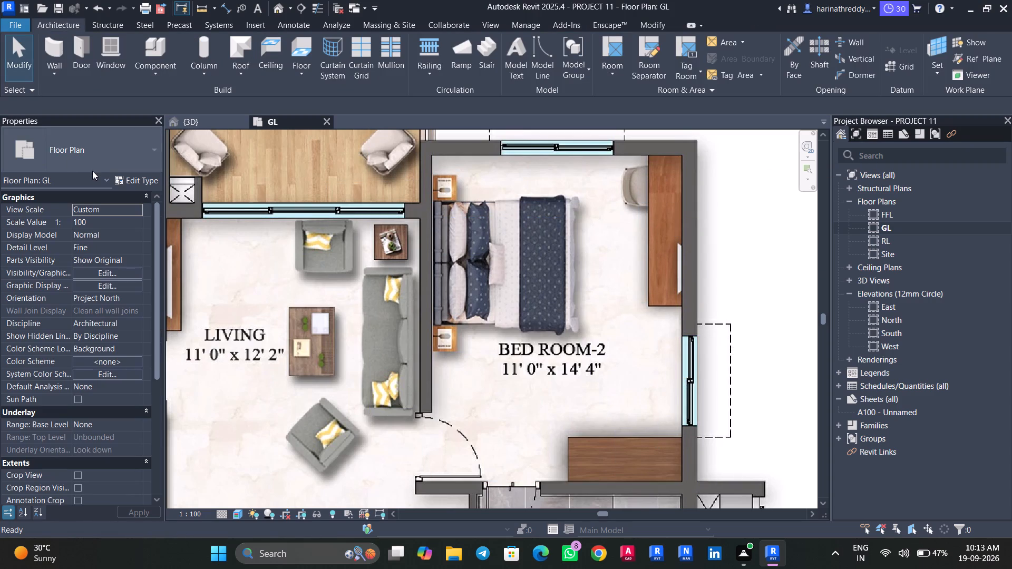
# Place a 50" Furniture_TV_Plasma at 4' elevation, rotated flat against the wall above the desk in Bed Room-2.
pyautogui.press('c')
pyautogui.press('m')
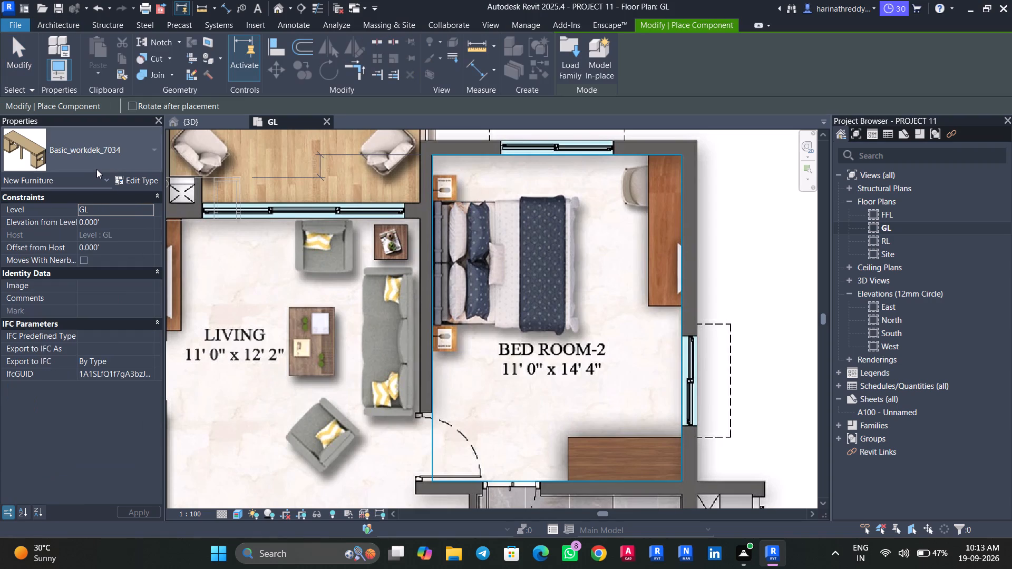
pyautogui.click(100, 164)
pyautogui.scroll(-5, 113, 331)
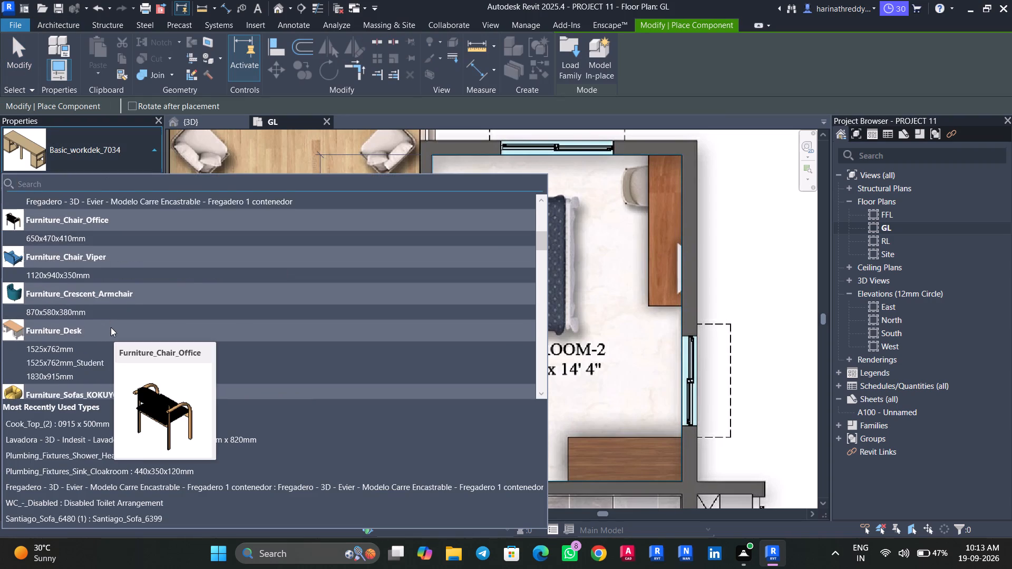
pyautogui.scroll(-5, 111, 327)
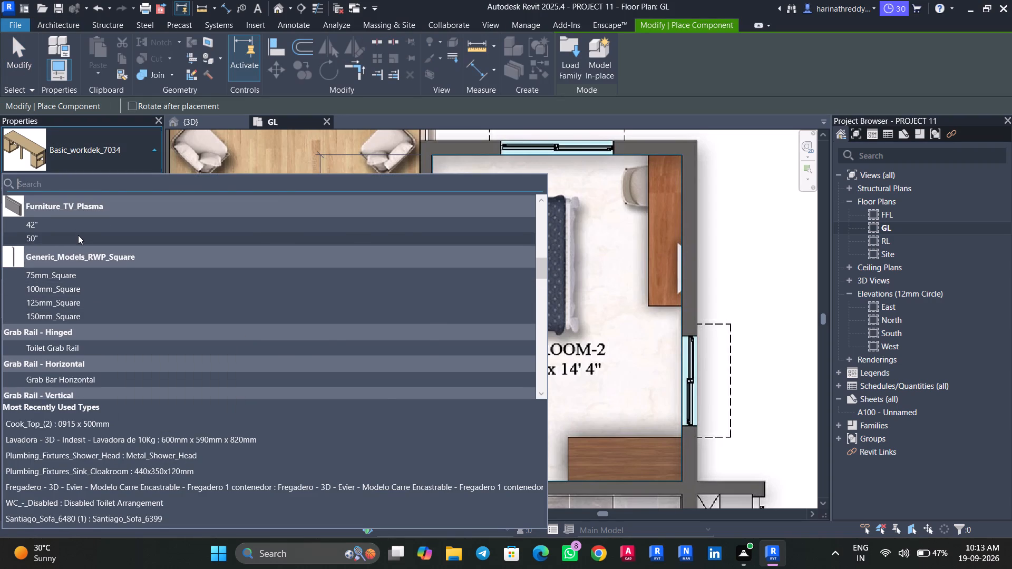
pyautogui.click(78, 236)
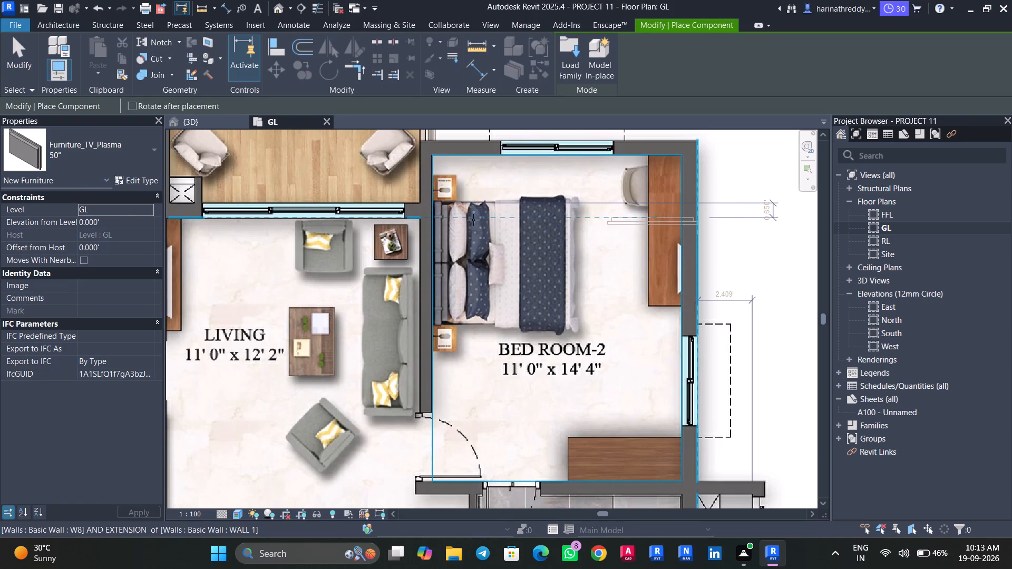
pyautogui.click(125, 223)
pyautogui.press('5')
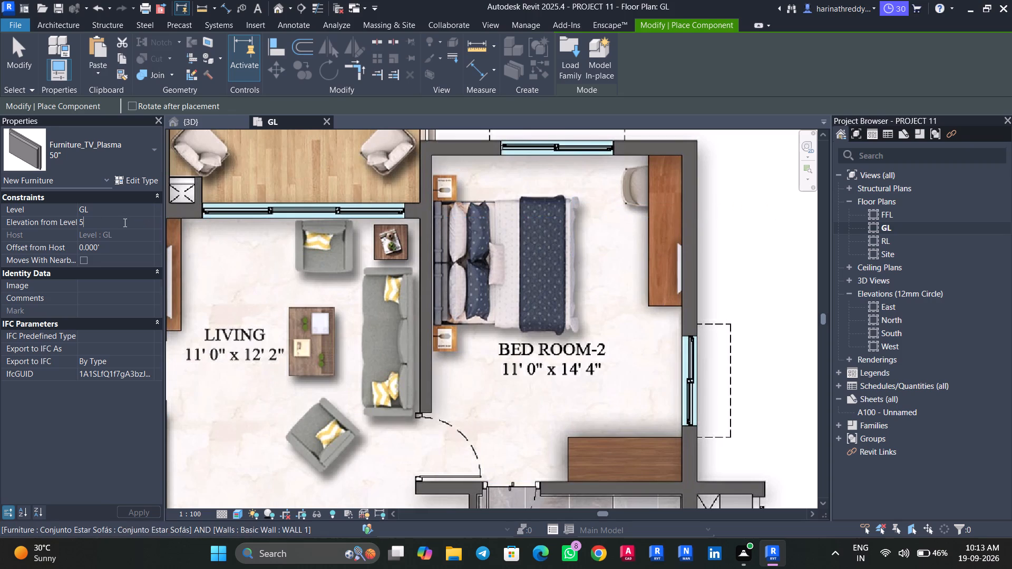
pyautogui.press('BackSpace')
pyautogui.write("4'")
pyautogui.press('Return')
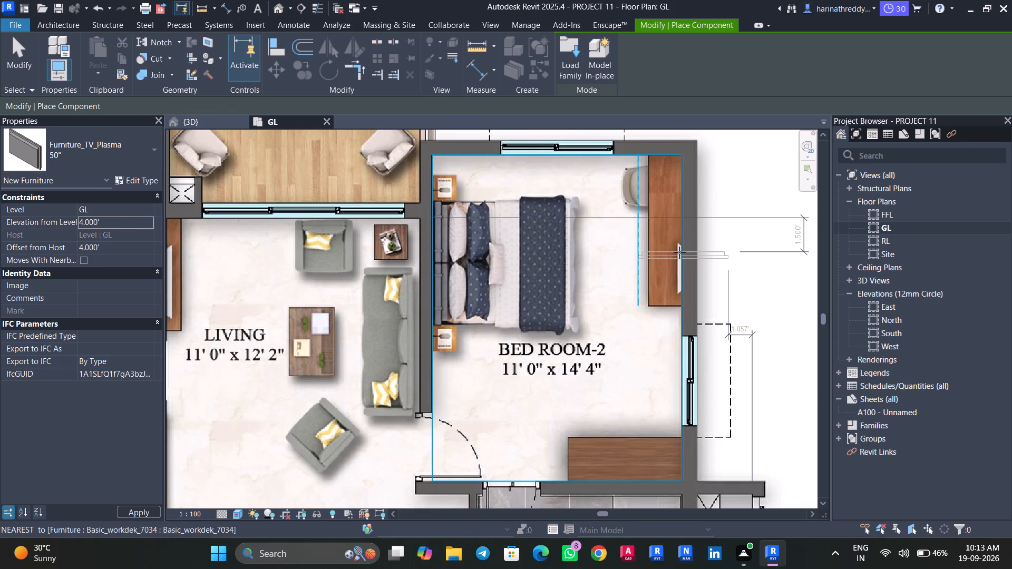
pyautogui.press('space')
pyautogui.press('space')
pyautogui.press('space')
pyautogui.press('space')
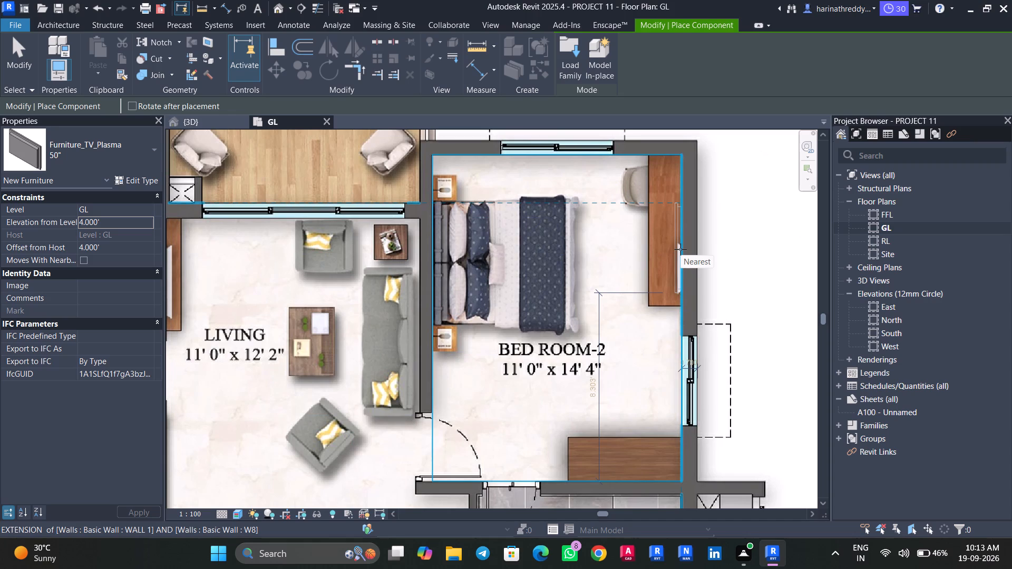
pyautogui.click(680, 249)
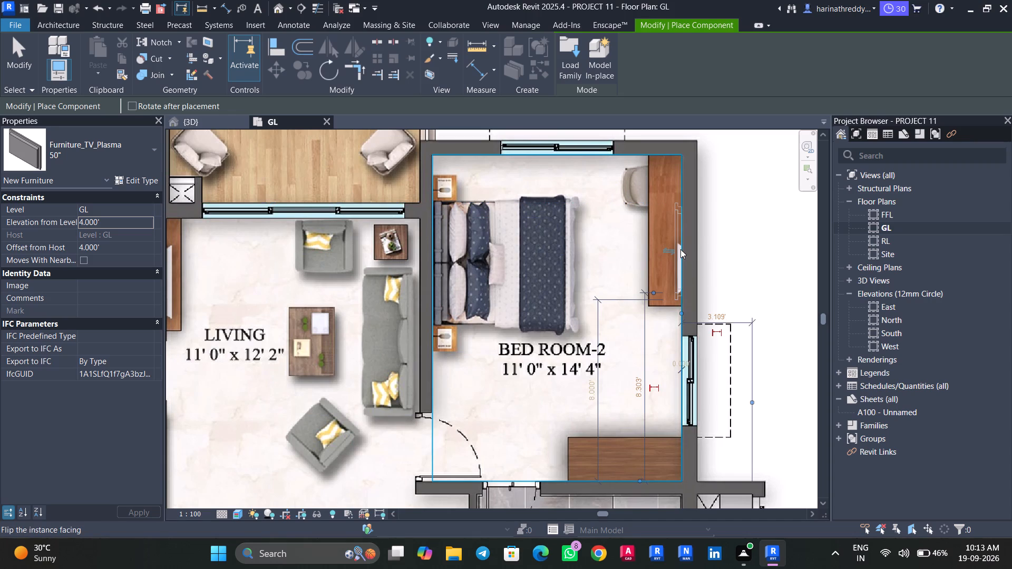
# Place a Furniture_Chair_Office 650x470x410mm, rotated to face the desk, at the chair shown on the Bed Room-2 plan image.
pyautogui.click(138, 165)
pyautogui.scroll(9, 110, 299)
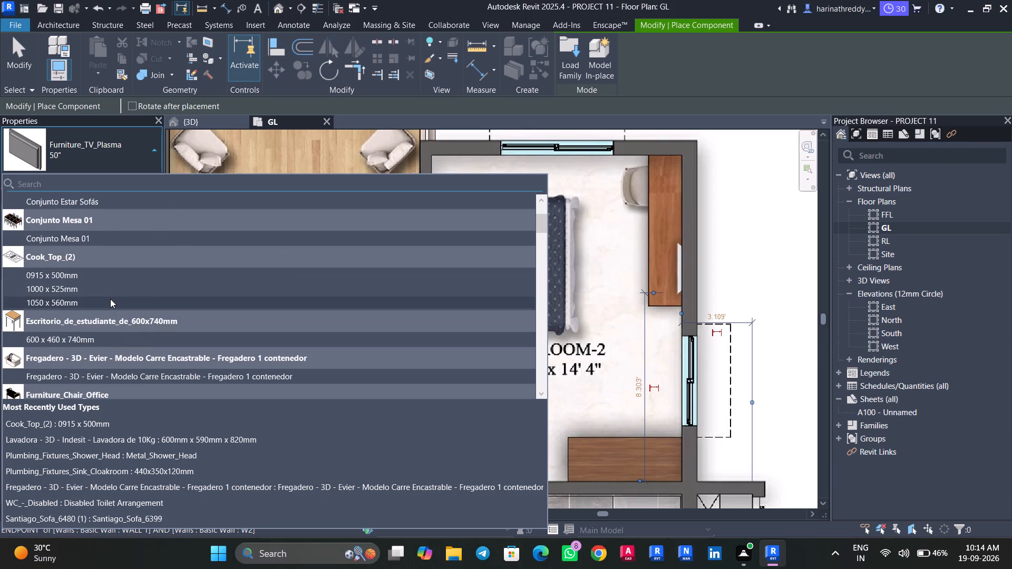
pyautogui.scroll(8, 110, 299)
pyautogui.scroll(-1, 110, 299)
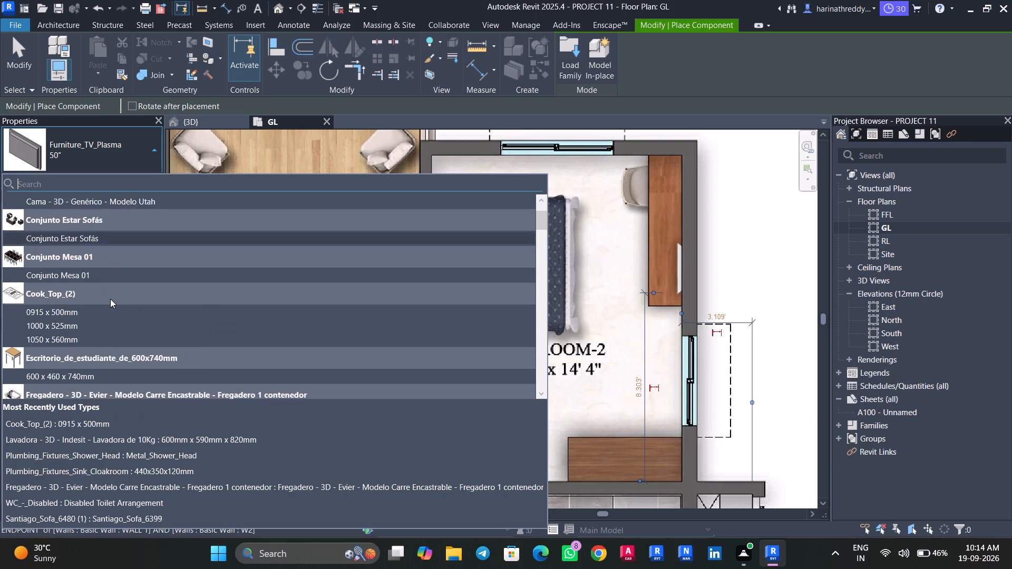
pyautogui.scroll(-3, 110, 299)
pyautogui.click(110, 299)
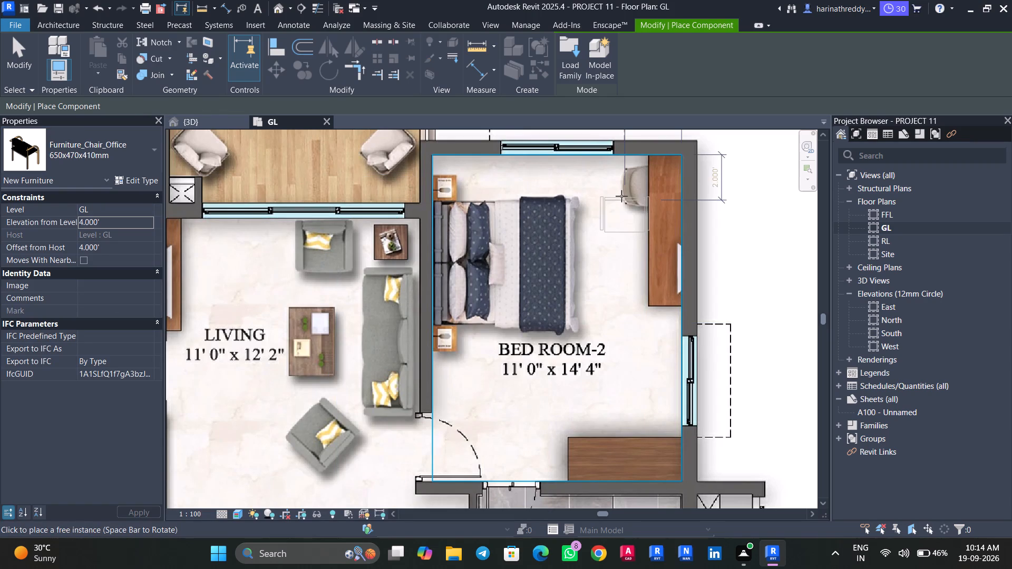
pyautogui.press('space')
pyautogui.click(636, 194)
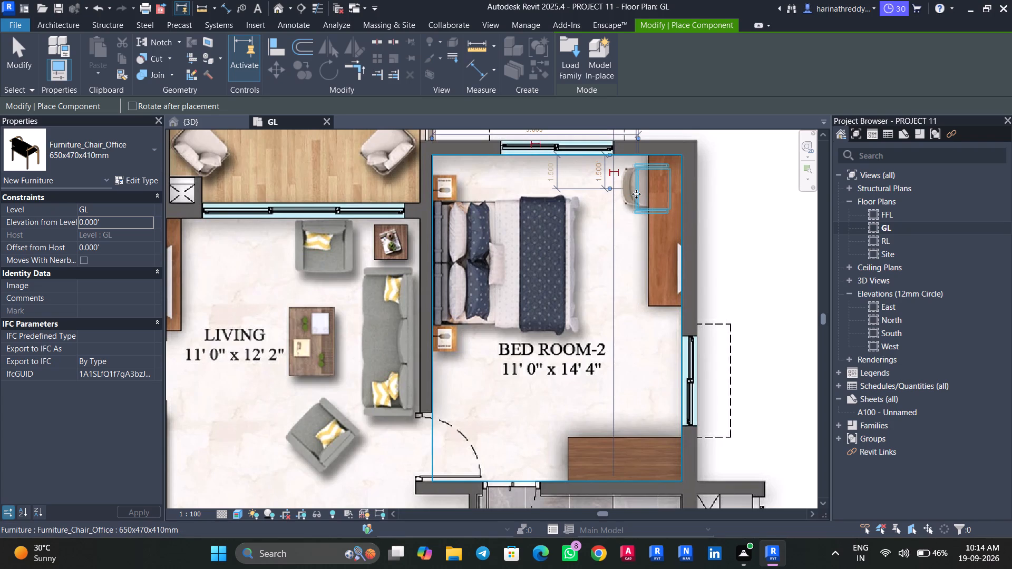
pyautogui.press('Escape')
pyautogui.press('Escape')
pyautogui.press('Escape')
pyautogui.press('Escape')
pyautogui.press('Escape')
# Examine the desk, wall TV and chair in Bed Room-2 and the whole furnished floor in the 3D view.
pyautogui.click(217, 120)
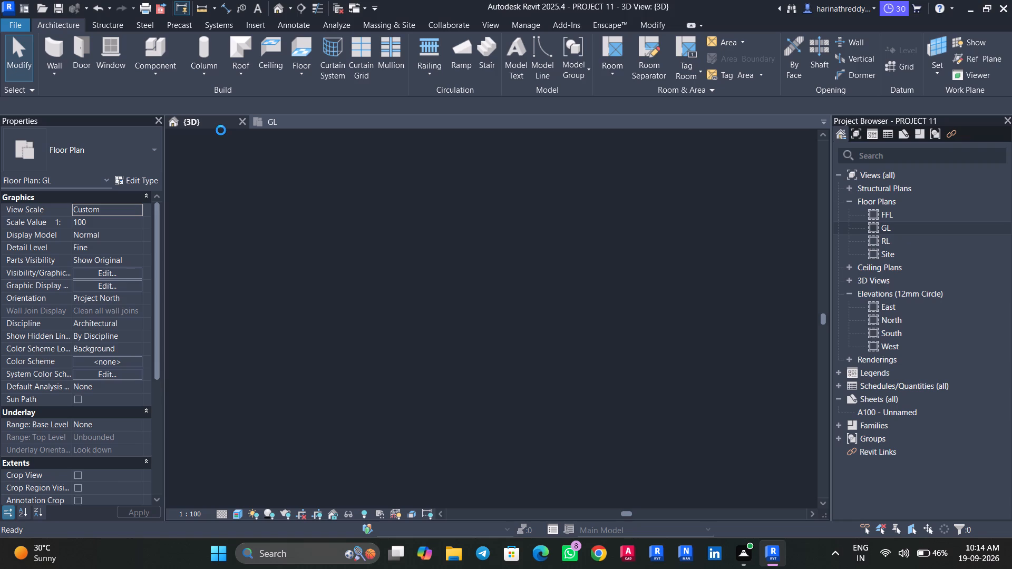
pyautogui.moveTo(485, 299); pyautogui.dragTo(471, 324, button='middle')
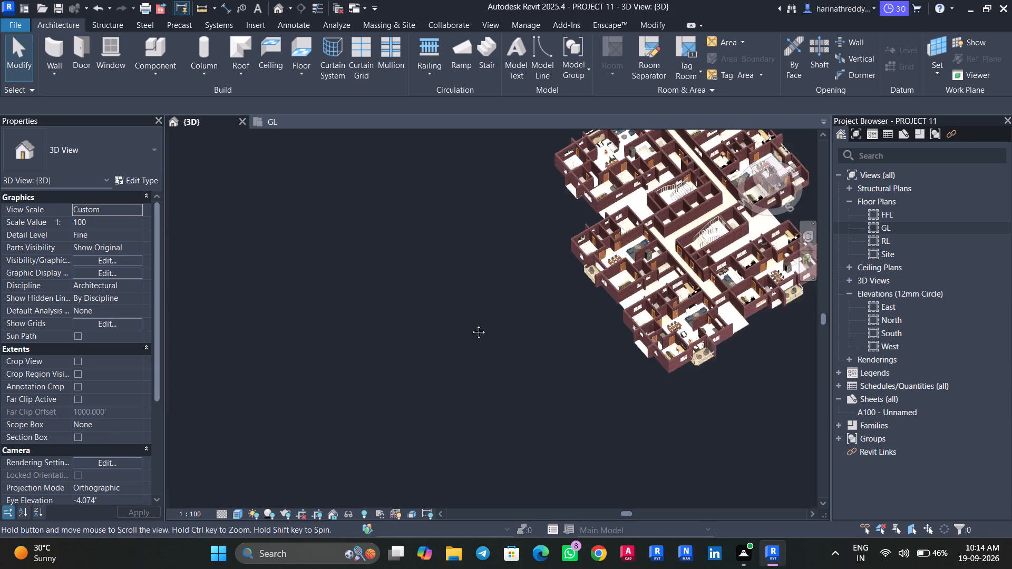
pyautogui.moveTo(471, 324); pyautogui.dragTo(347, 462, button='middle')
pyautogui.scroll(13, 556, 221)
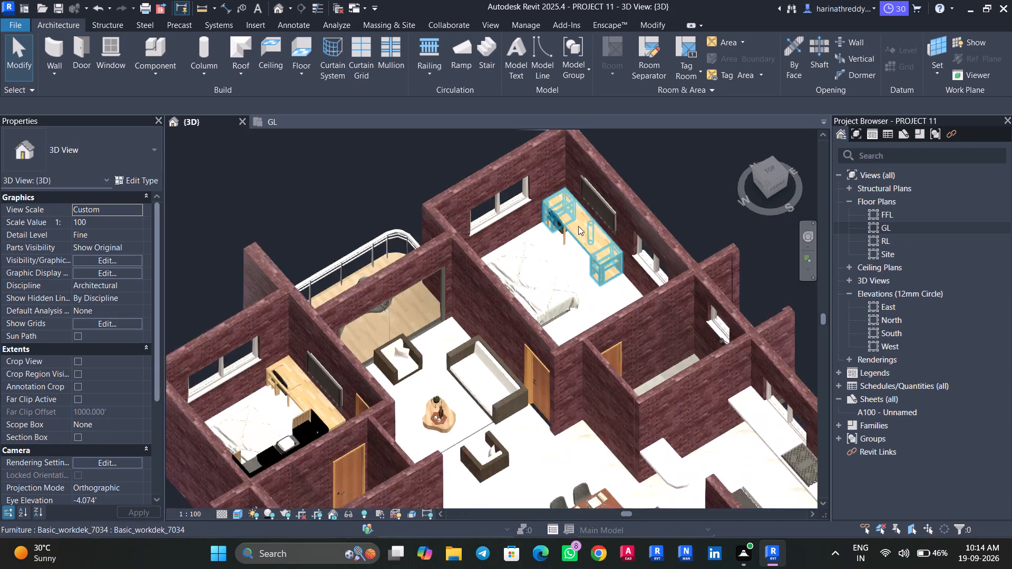
pyautogui.scroll(6, 578, 226)
pyautogui.scroll(-15, 542, 251)
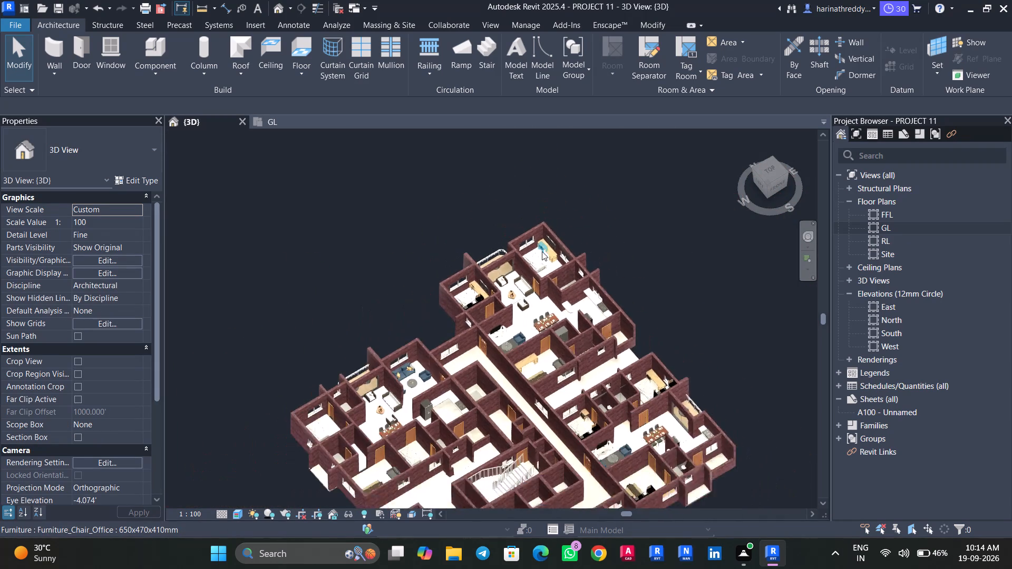
pyautogui.scroll(-2, 542, 251)
pyautogui.moveTo(644, 284); pyautogui.dragTo(679, 174, button='middle')
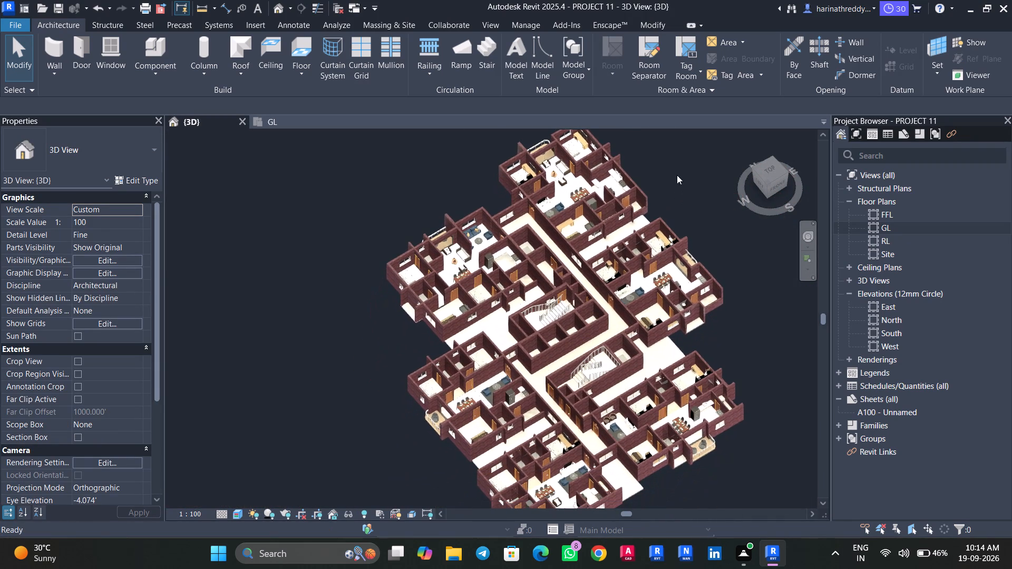
pyautogui.scroll(9, 481, 230)
# Return to the GL floor plan and examine Bed Room-1 of the 3BHK 1992 Sft. apartment.
pyautogui.click(306, 120)
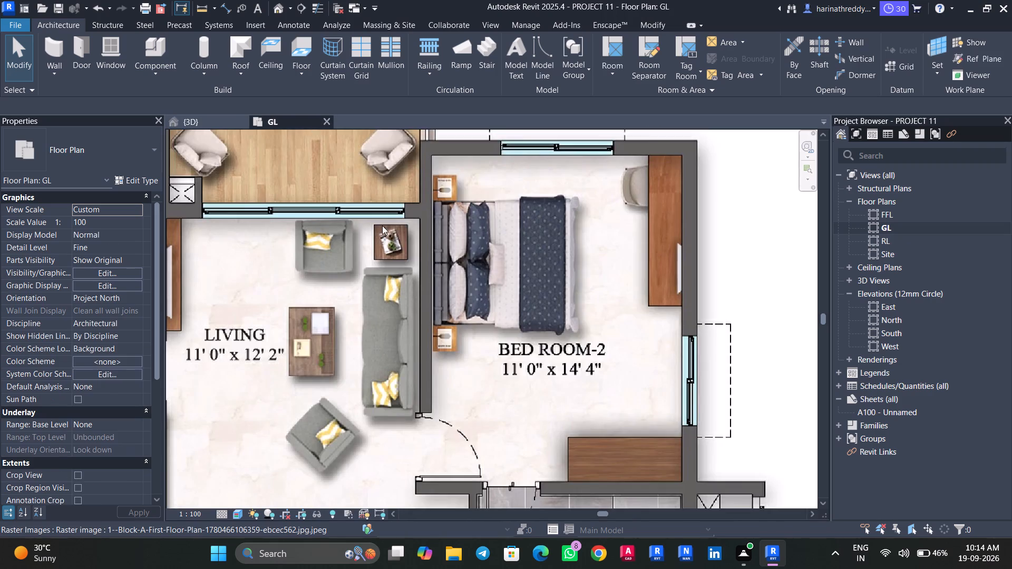
pyautogui.scroll(-4, 536, 270)
pyautogui.scroll(-7, 498, 293)
pyautogui.moveTo(608, 302); pyautogui.dragTo(743, 211, button='middle')
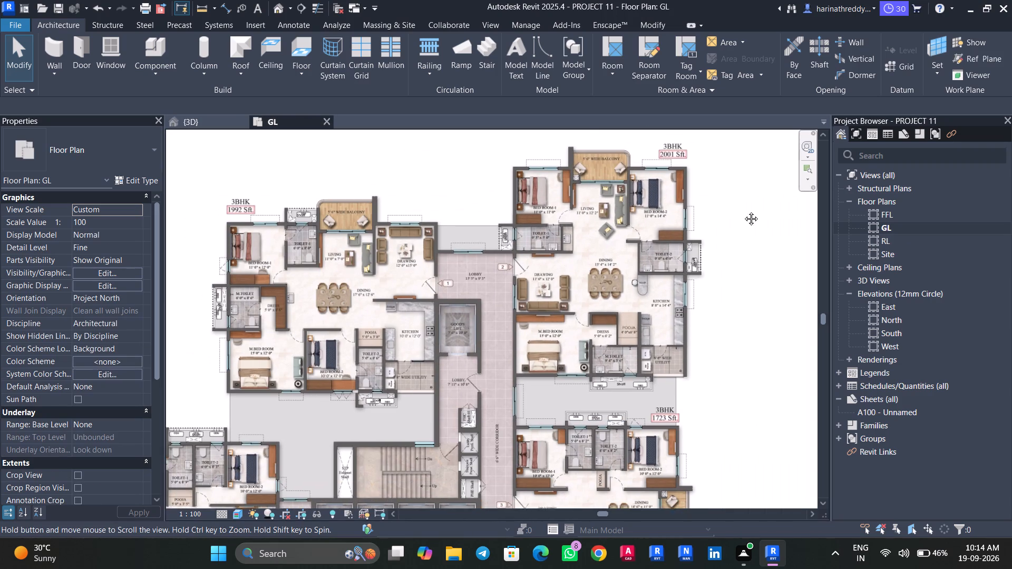
pyautogui.moveTo(743, 211); pyautogui.dragTo(776, 183, button='middle')
pyautogui.scroll(4, 300, 209)
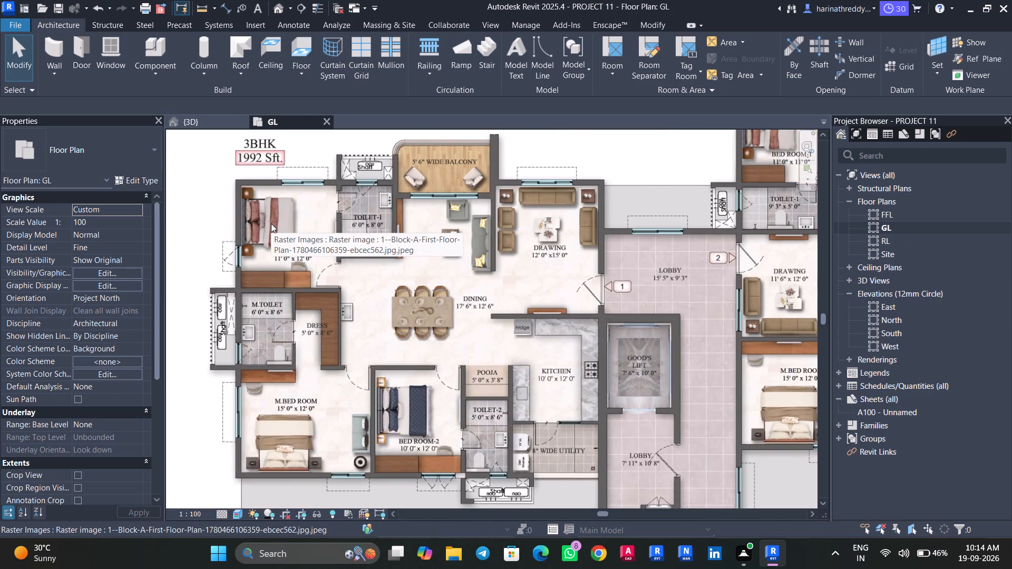
pyautogui.scroll(3, 271, 223)
pyautogui.press('Tab')
pyautogui.press('Tab')
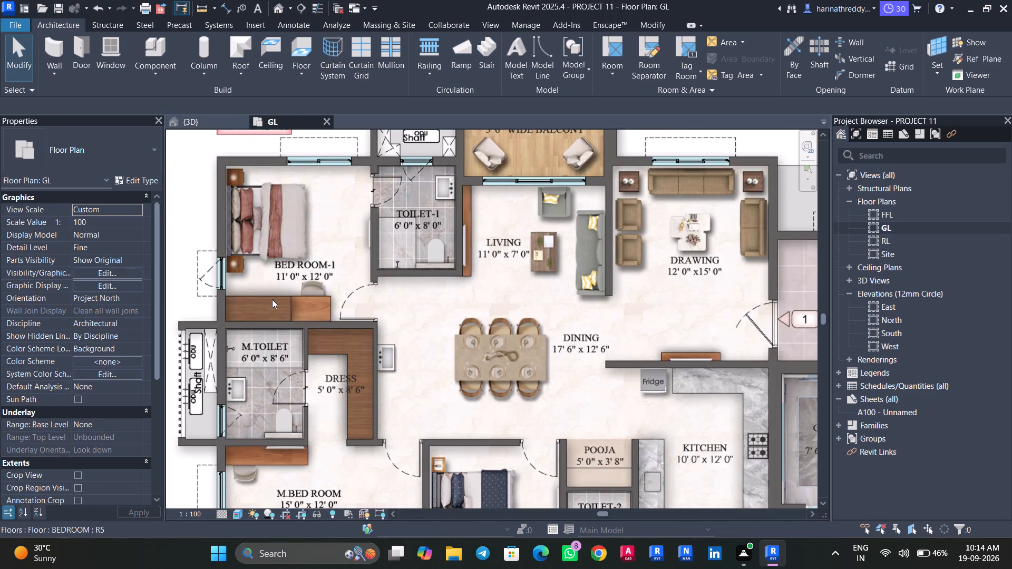
pyautogui.press('Tab')
# Place a suite elevator closet, rotated to run along the wall shared with M.Toilet, in the 11' 0" x 12' 0" Bed Room-1.
pyautogui.press('c')
pyautogui.press('m')
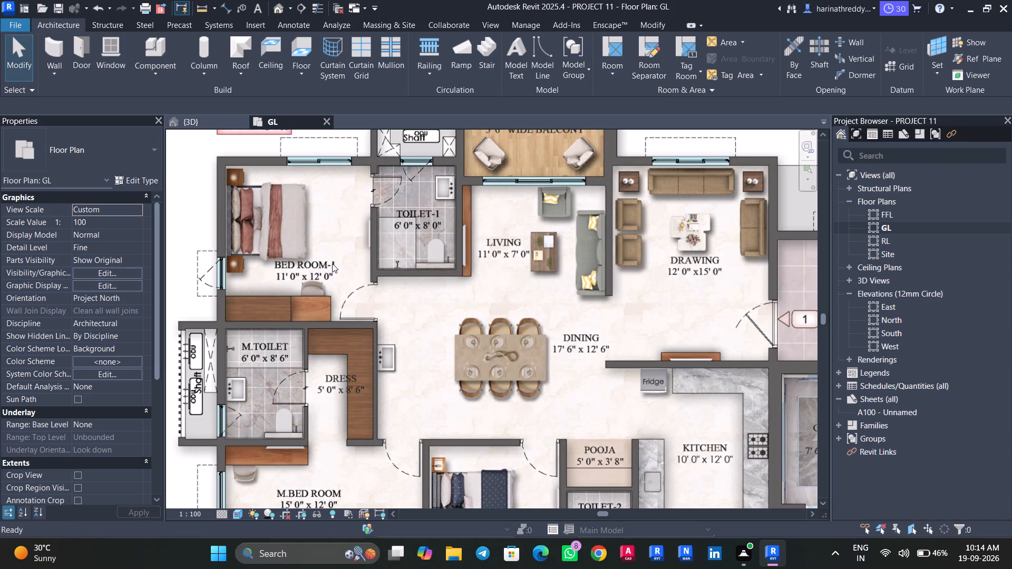
pyautogui.click(96, 149)
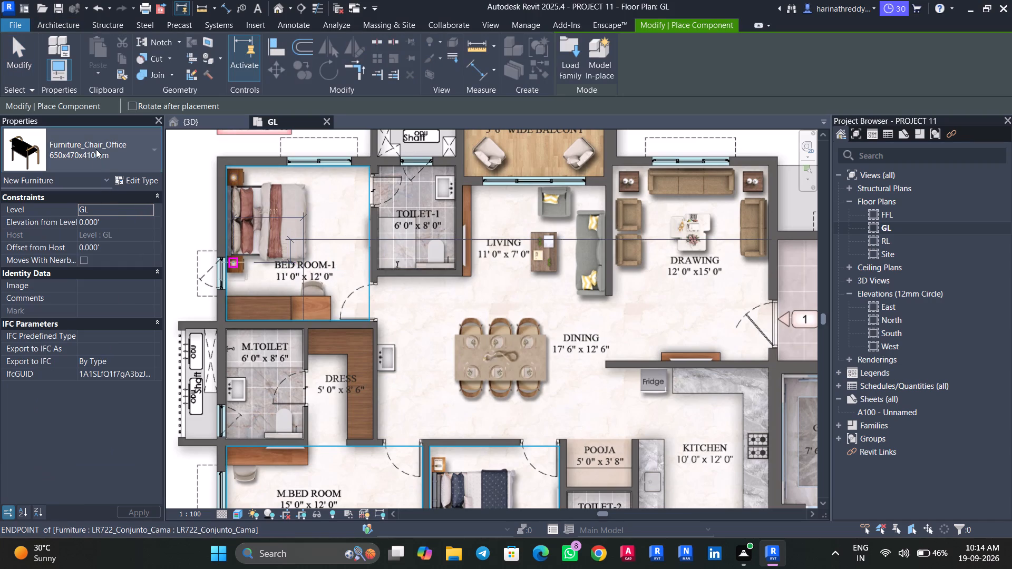
pyautogui.scroll(13, 117, 294)
pyautogui.scroll(-2, 110, 285)
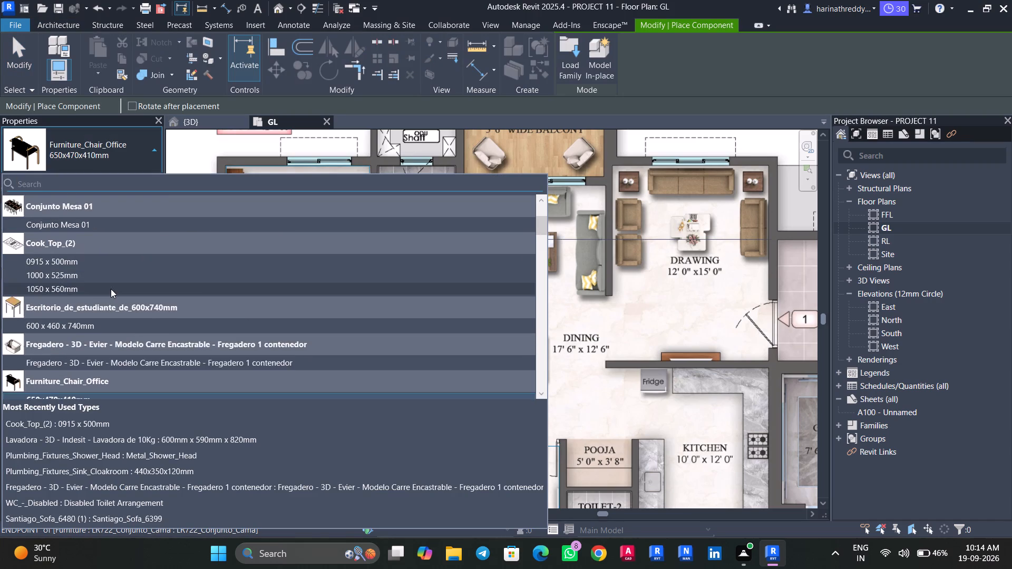
pyautogui.scroll(-12, 111, 289)
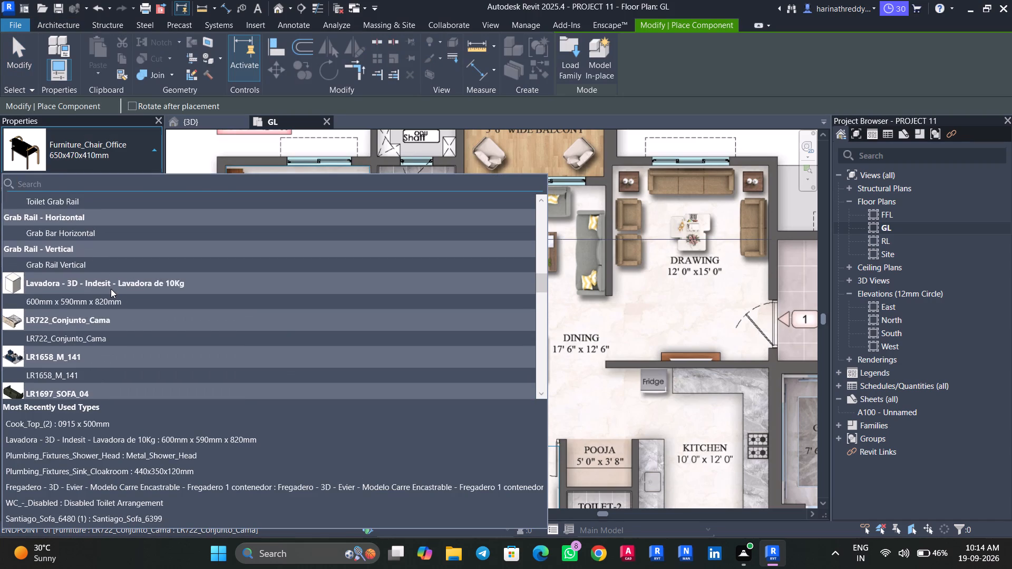
pyautogui.scroll(-3, 111, 289)
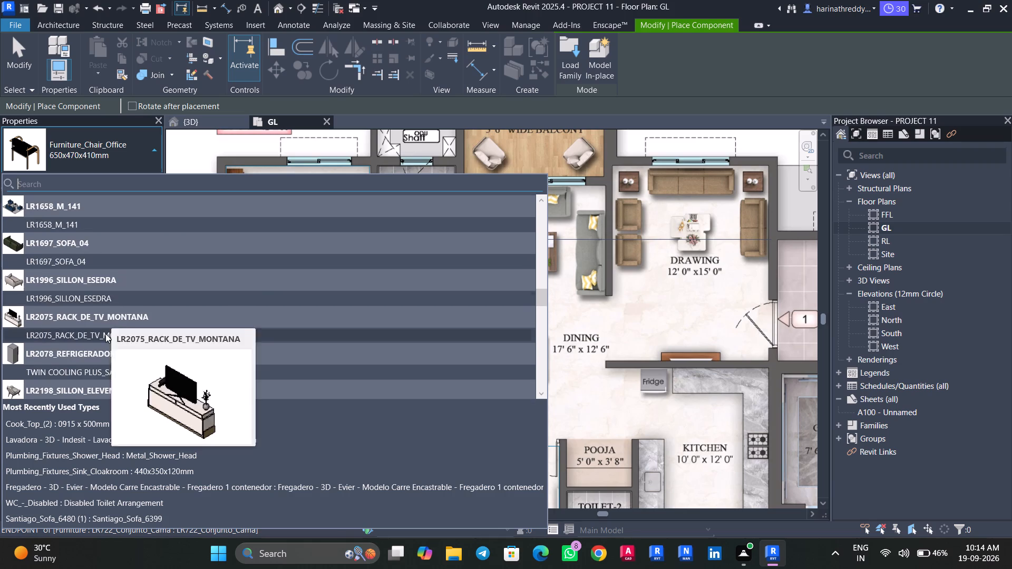
pyautogui.scroll(-9, 104, 334)
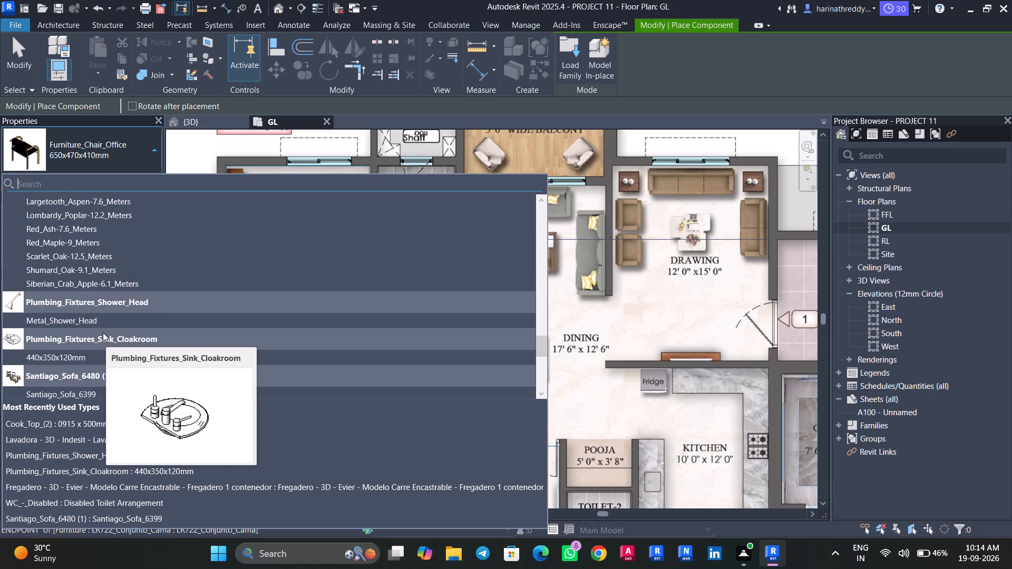
pyautogui.scroll(-4, 103, 332)
pyautogui.click(103, 310)
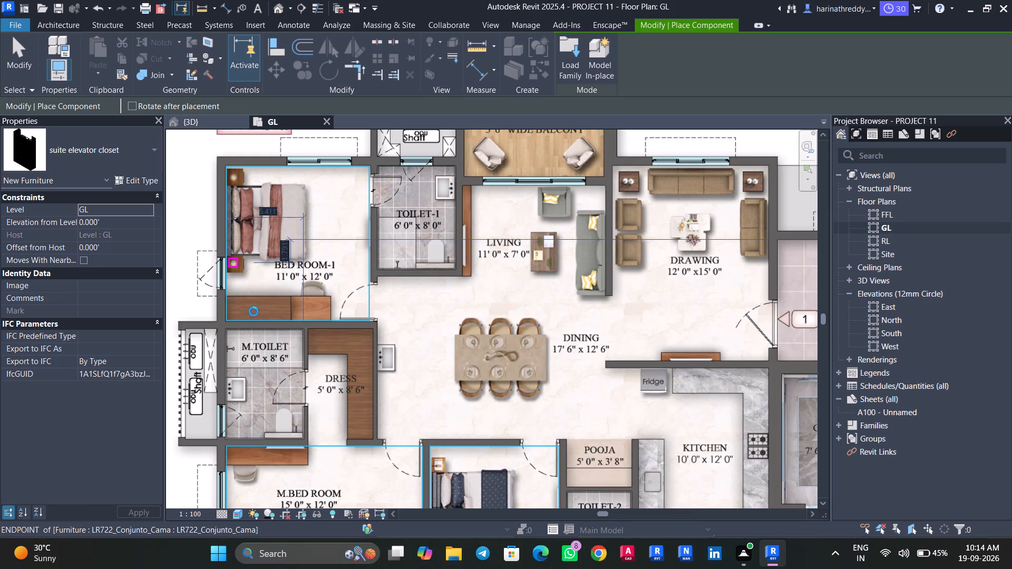
pyautogui.scroll(7, 246, 302)
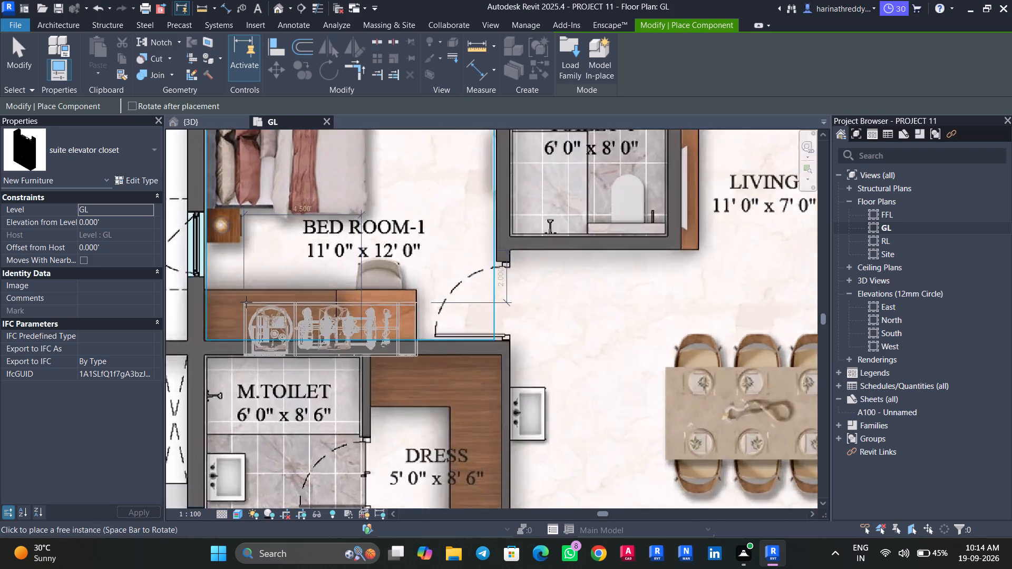
pyautogui.scroll(1, 246, 302)
pyautogui.press('space')
pyautogui.press('space')
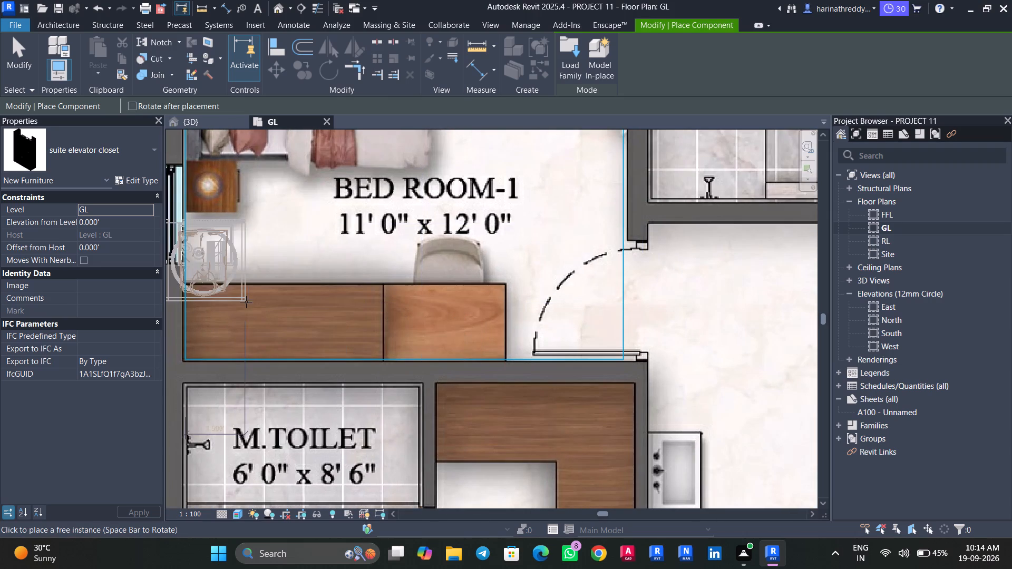
pyautogui.click(447, 357)
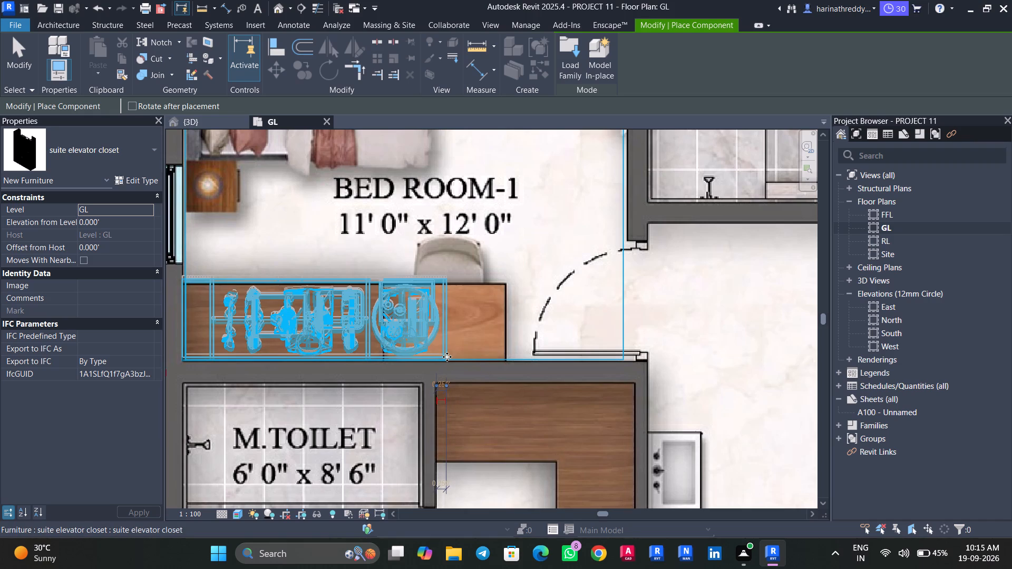
pyautogui.press('Escape')
pyautogui.press('Escape')
pyautogui.press('Escape')
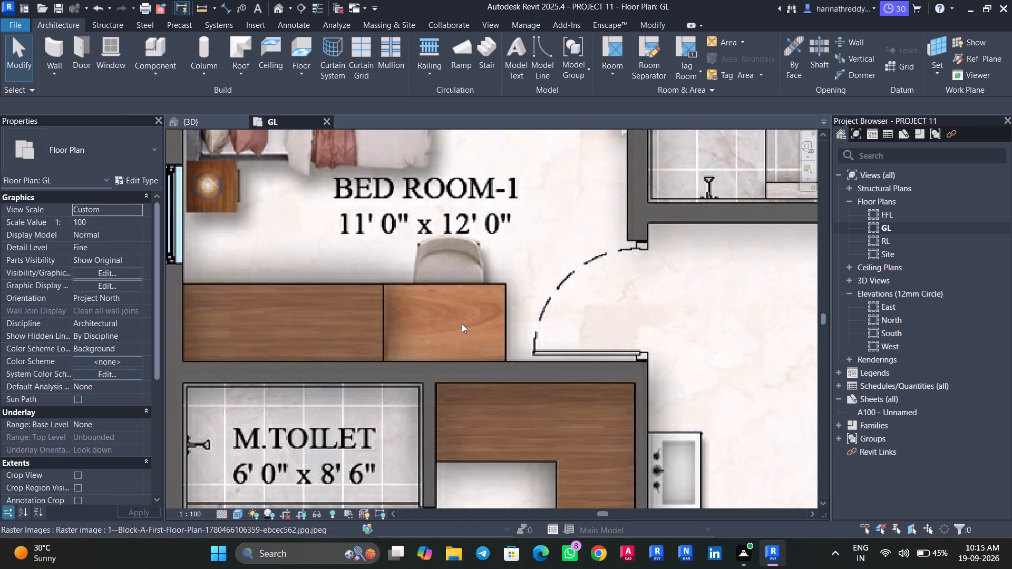
# Place an Escritorio_de_estudiante 600 x 460 x 740mm desk in Bed Room-1, against the M.Toilet-side wall at the desk near the door.
pyautogui.write('cm')
pyautogui.click(124, 154)
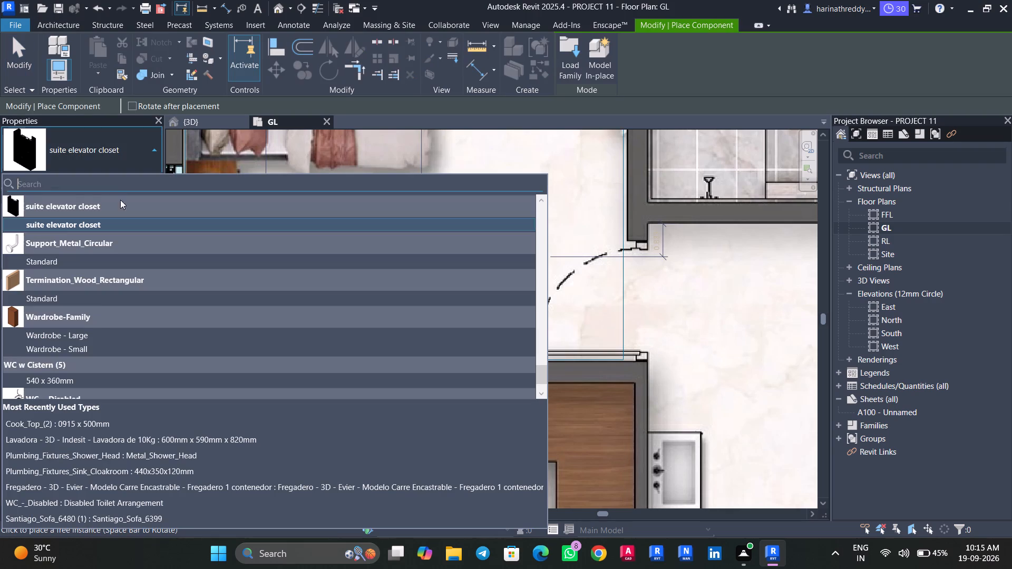
pyautogui.scroll(-2, 93, 342)
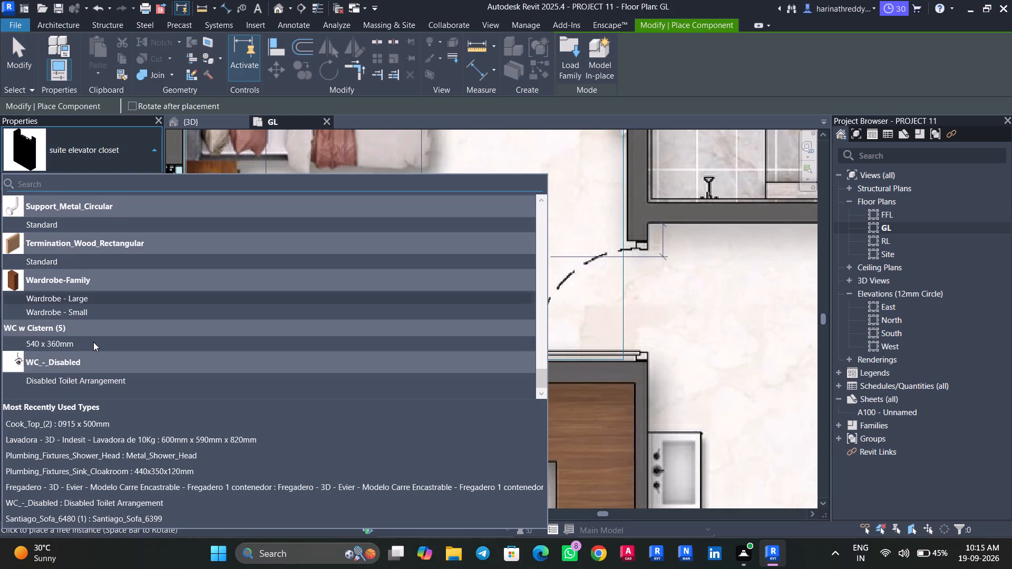
pyautogui.scroll(16, 93, 342)
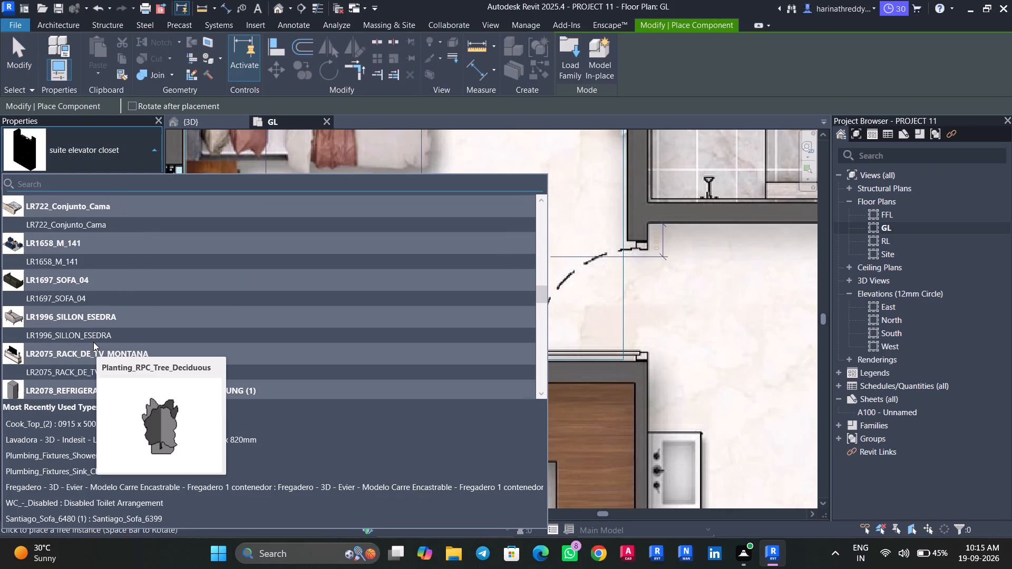
pyautogui.scroll(8, 93, 342)
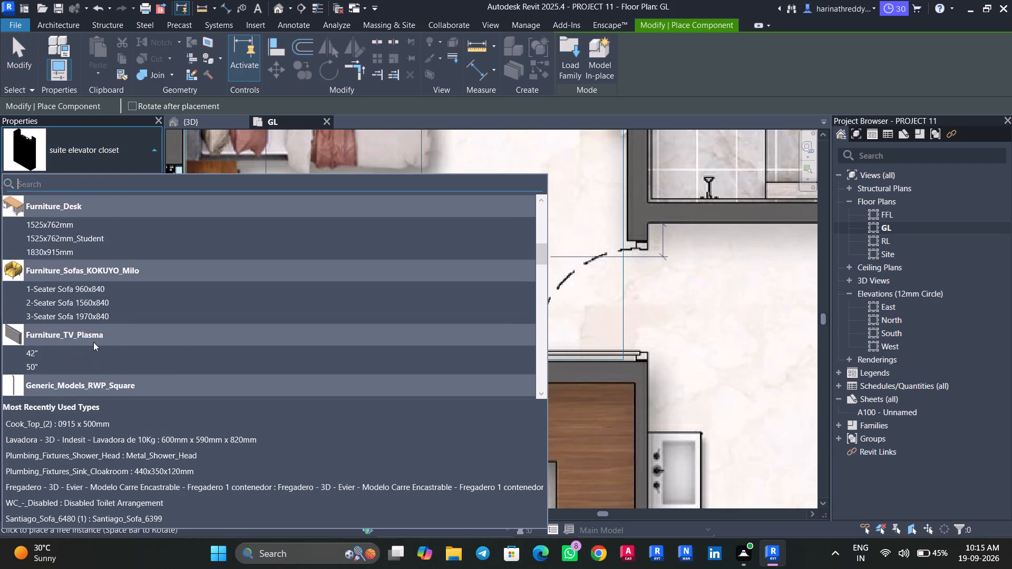
pyautogui.scroll(3, 93, 342)
pyautogui.scroll(2, 104, 291)
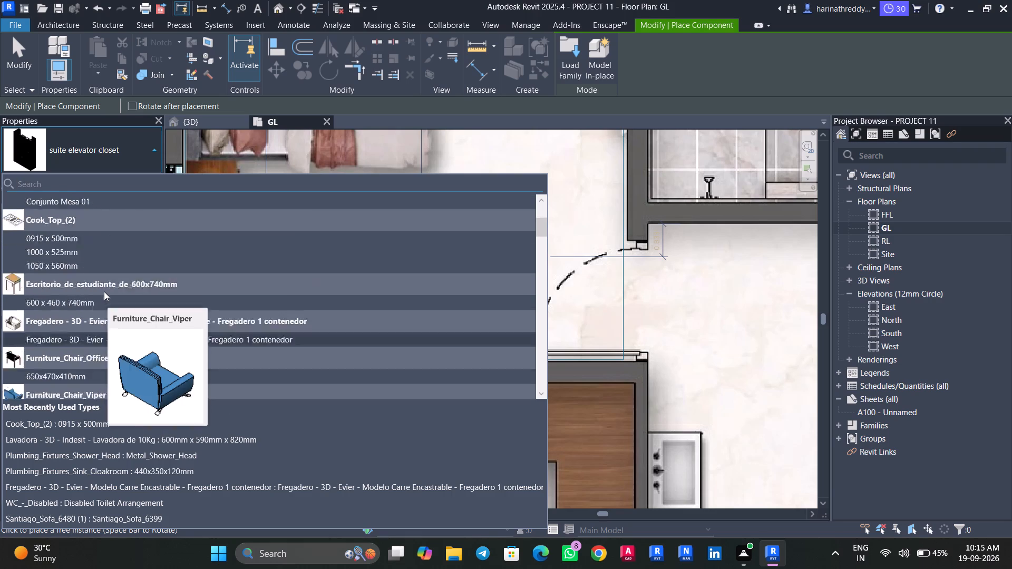
pyautogui.scroll(2, 104, 291)
pyautogui.scroll(-1, 95, 334)
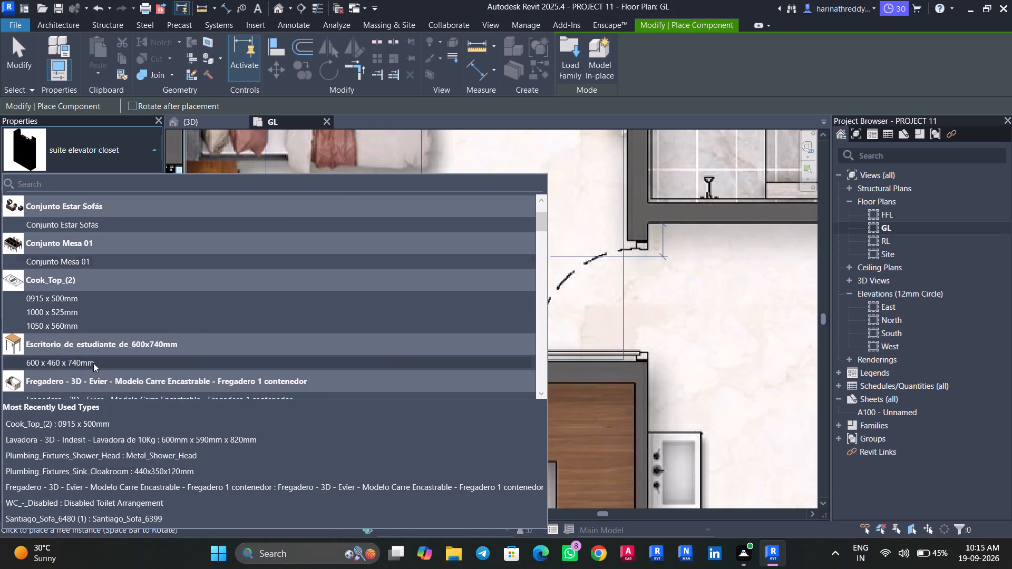
pyautogui.click(93, 365)
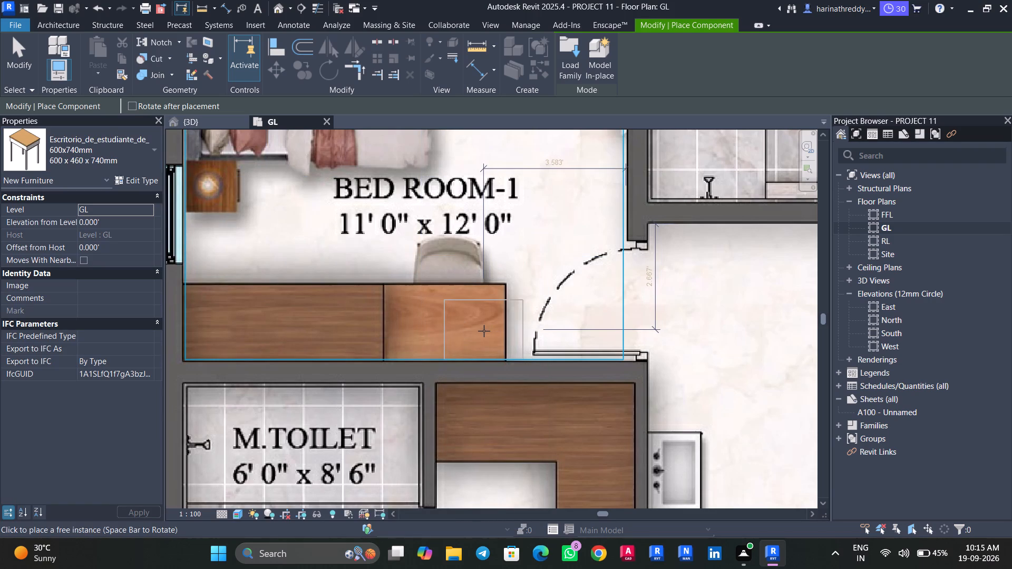
pyautogui.click(484, 331)
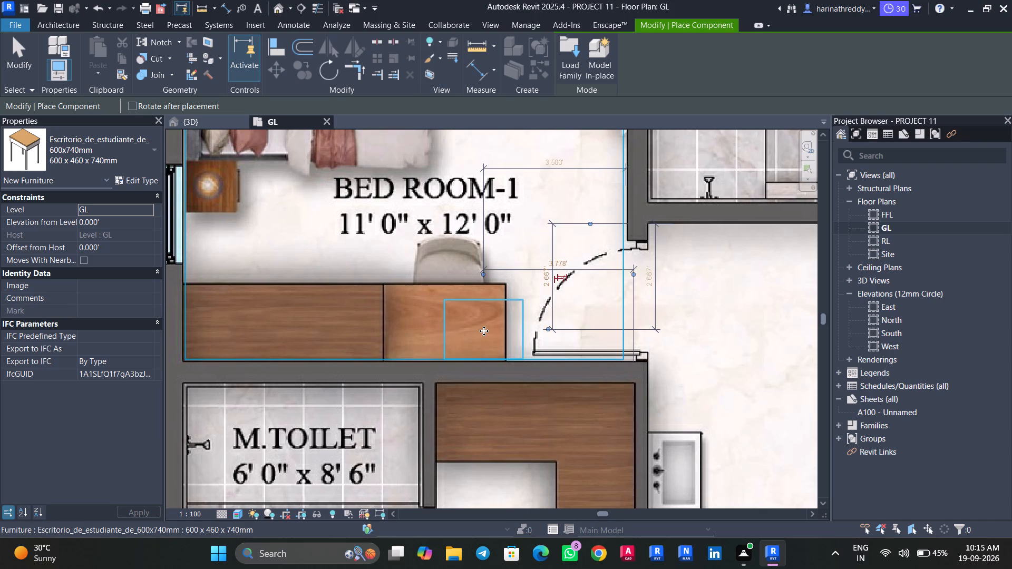
pyautogui.press('Escape')
pyautogui.press('Escape')
pyautogui.press('Escape')
# Place a Furniture_Chair_Office 650x470x410mm at the new student desk in Bed Room-1.
pyautogui.write('cm')
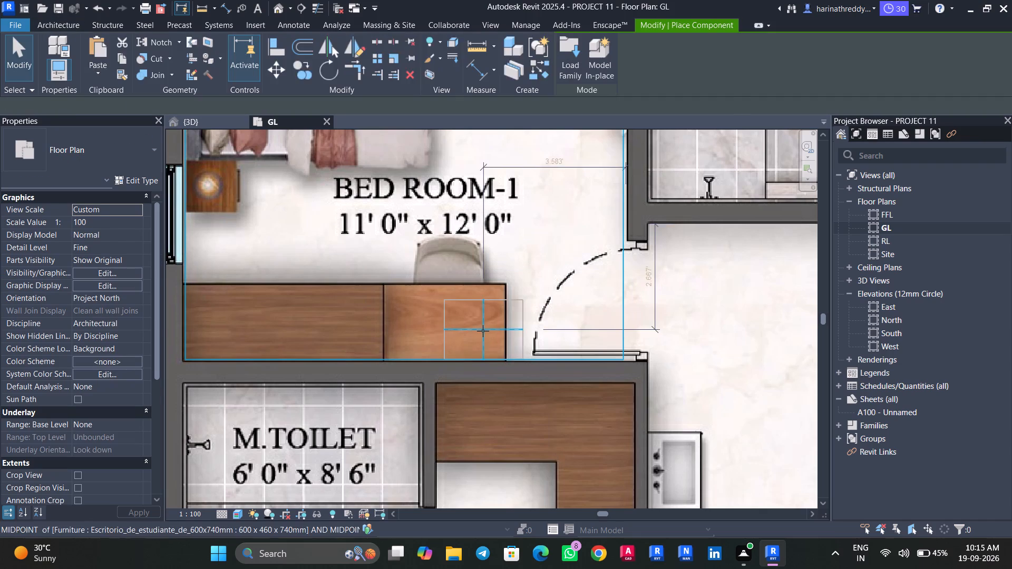
pyautogui.click(130, 161)
pyautogui.scroll(3, 92, 321)
pyautogui.scroll(-3, 91, 326)
pyautogui.scroll(1, 90, 326)
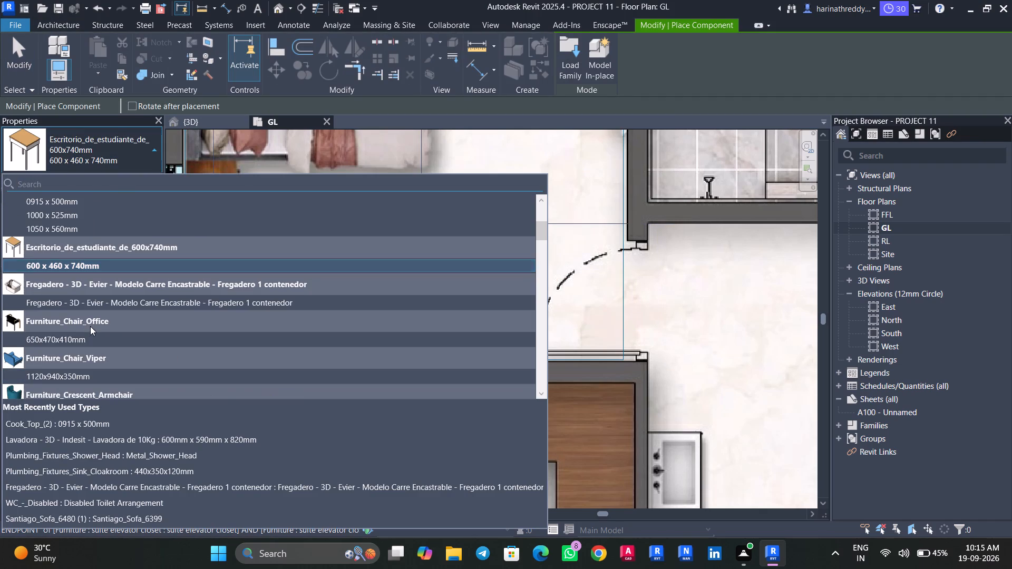
pyautogui.click(76, 343)
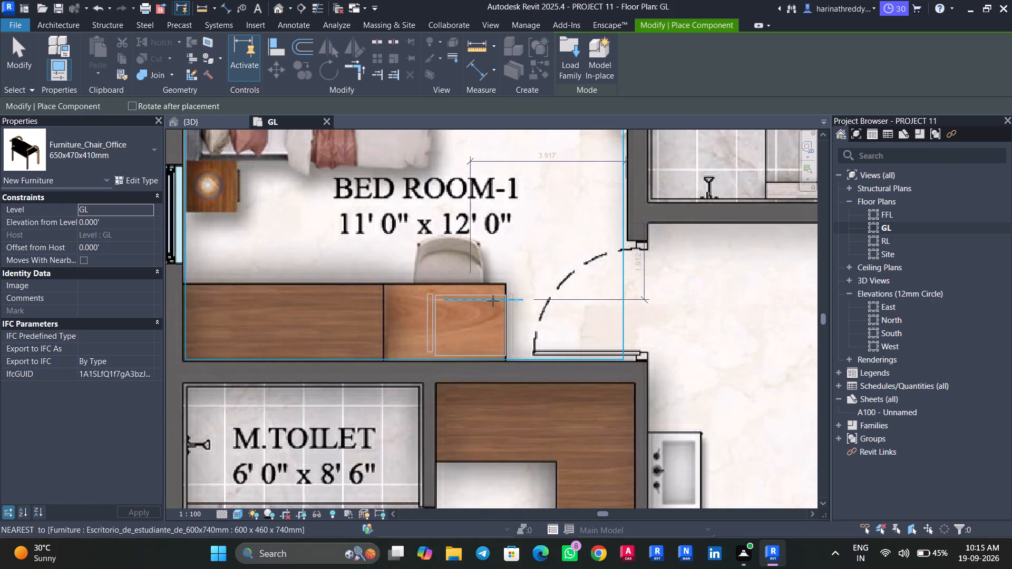
pyautogui.click(485, 291)
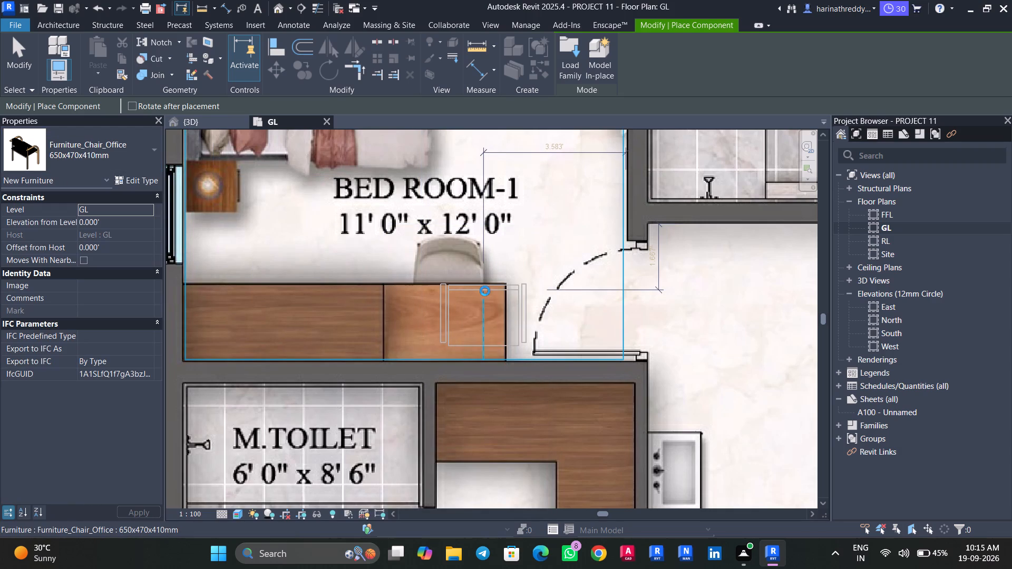
pyautogui.press('Escape')
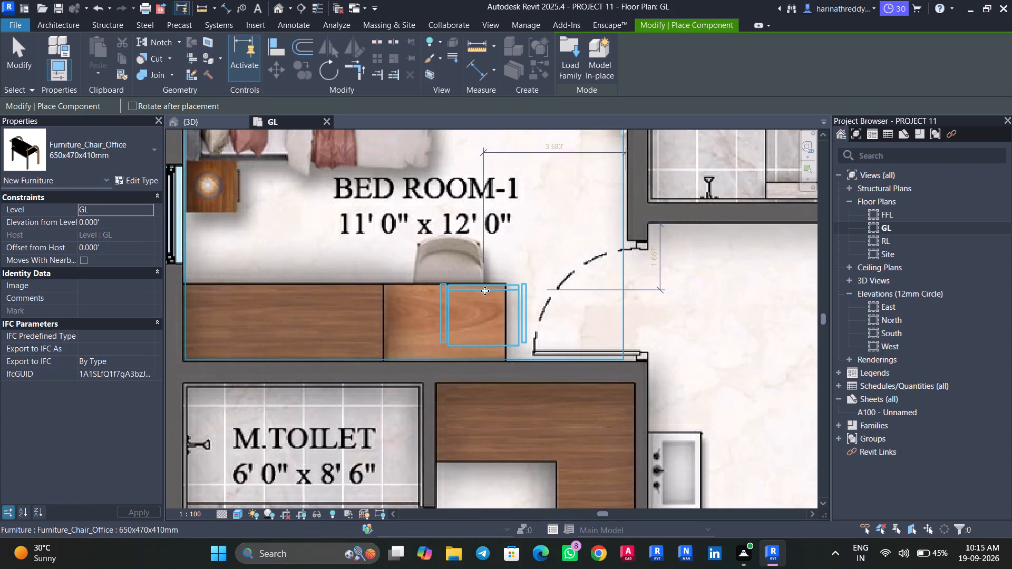
pyautogui.press('Escape')
pyautogui.press('Escape')
pyautogui.press('Escape')
# Examine the closet, desk and chair in Bed Room-1 and the surrounding furnished apartments in the 3D view.
pyautogui.click(205, 121)
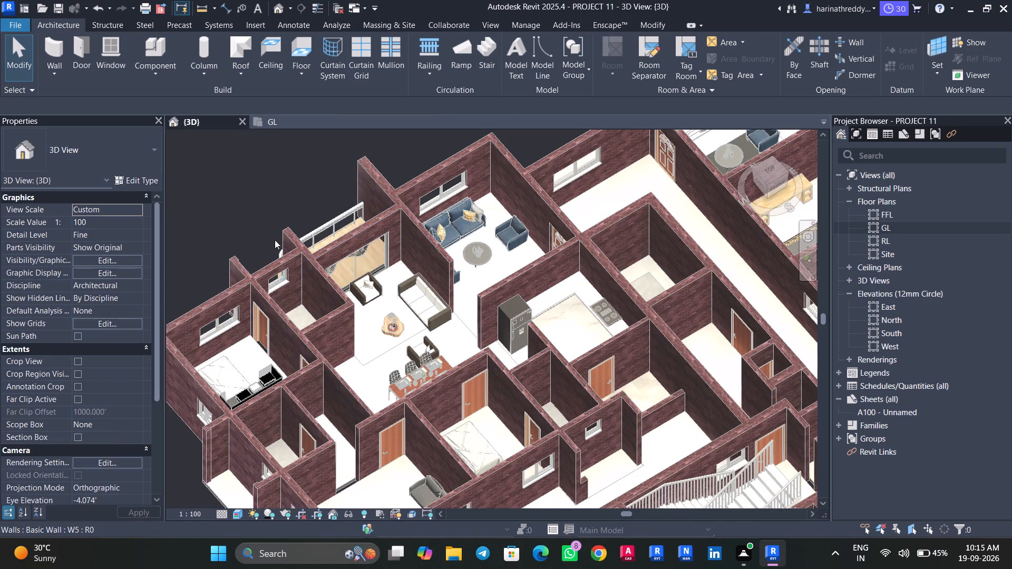
pyautogui.scroll(-12, 263, 220)
pyautogui.keyDown('shift'); pyautogui.moveTo(218, 405); pyautogui.dragTo(258, 406, button='middle'); pyautogui.keyUp('shift')
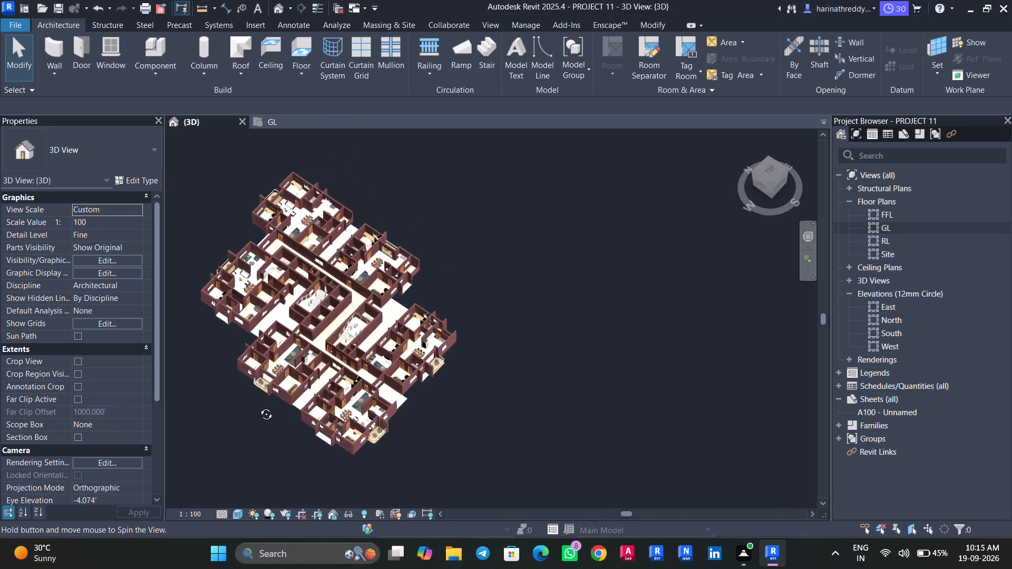
pyautogui.keyDown('shift'); pyautogui.moveTo(258, 406); pyautogui.dragTo(267, 405, button='middle'); pyautogui.keyUp('shift')
pyautogui.scroll(18, 191, 325)
pyautogui.keyDown('ctrl'); pyautogui.moveTo(187, 403); pyautogui.dragTo(200, 412, button='middle'); pyautogui.keyUp('ctrl')
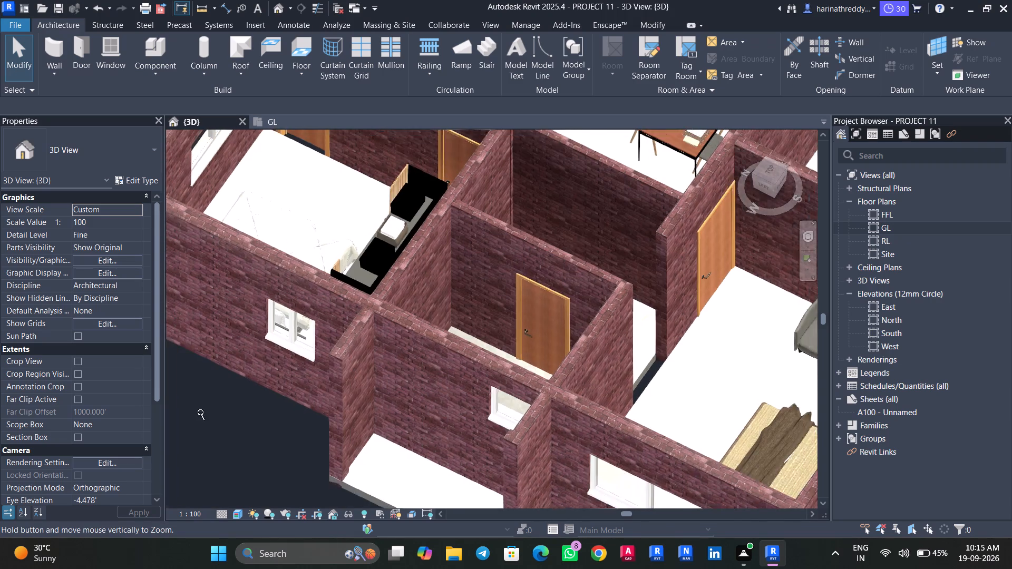
pyautogui.keyDown('ctrl'); pyautogui.moveTo(200, 412); pyautogui.dragTo(188, 411, button='middle'); pyautogui.keyUp('ctrl')
pyautogui.keyDown('ctrl'); pyautogui.scroll(1, 227, 422); pyautogui.keyUp('ctrl')
pyautogui.scroll(-6, 188, 411)
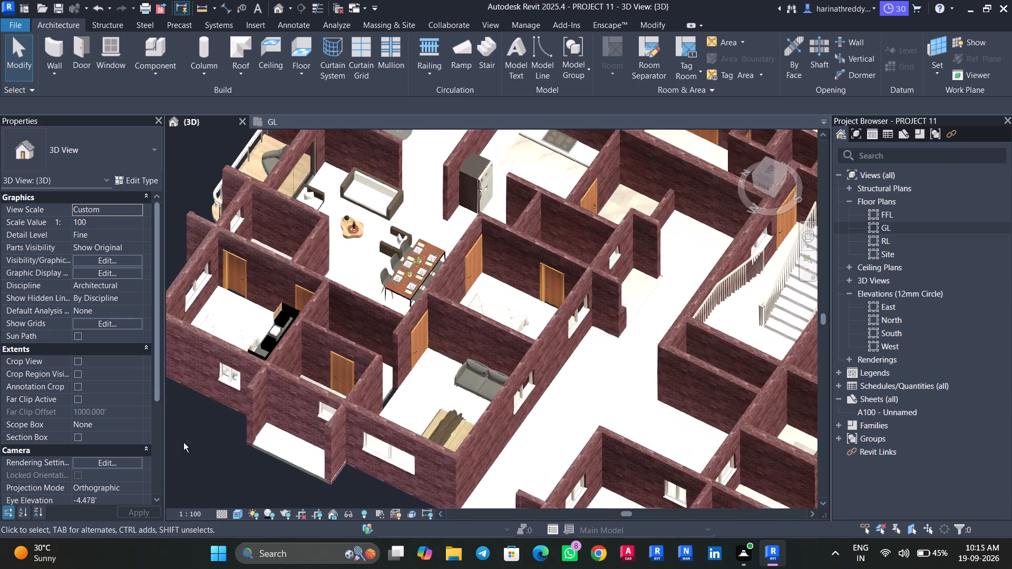
pyautogui.keyDown('shift'); pyautogui.moveTo(194, 448); pyautogui.dragTo(332, 452, button='middle'); pyautogui.keyUp('shift')
pyautogui.scroll(-19, 331, 446)
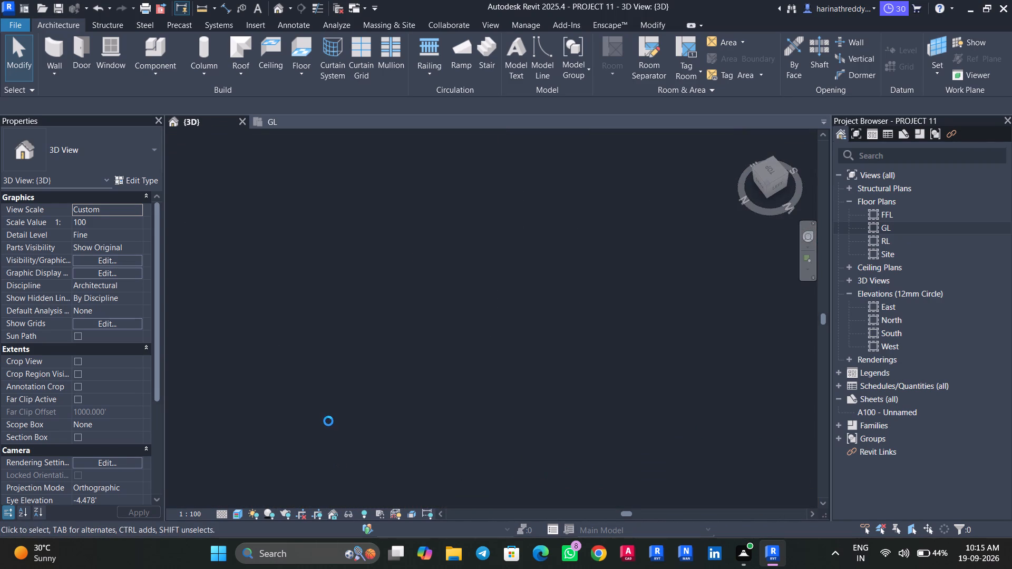
pyautogui.scroll(-2, 328, 421)
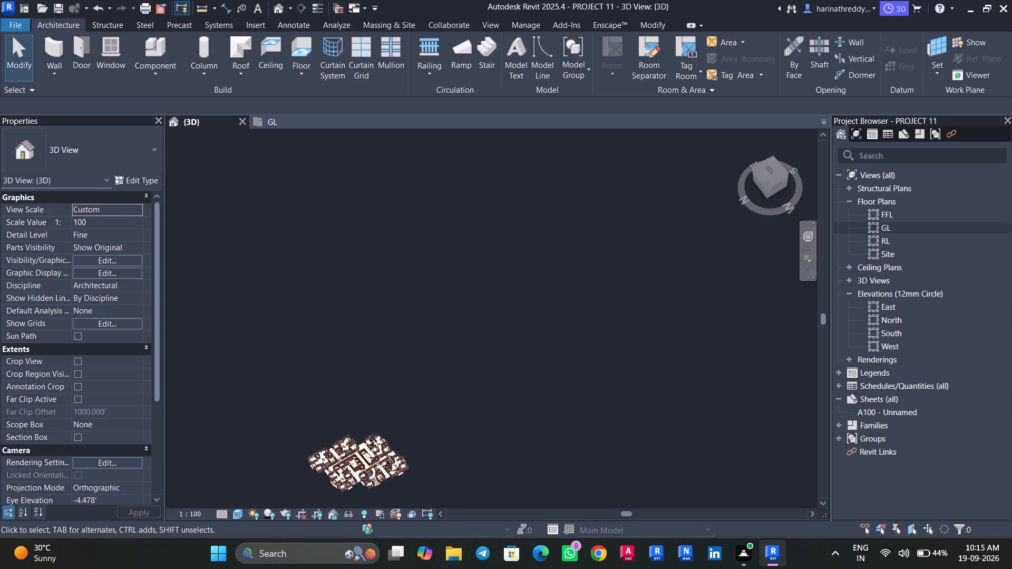
pyautogui.scroll(16, 318, 492)
pyautogui.moveTo(358, 470); pyautogui.dragTo(300, 396, button='middle')
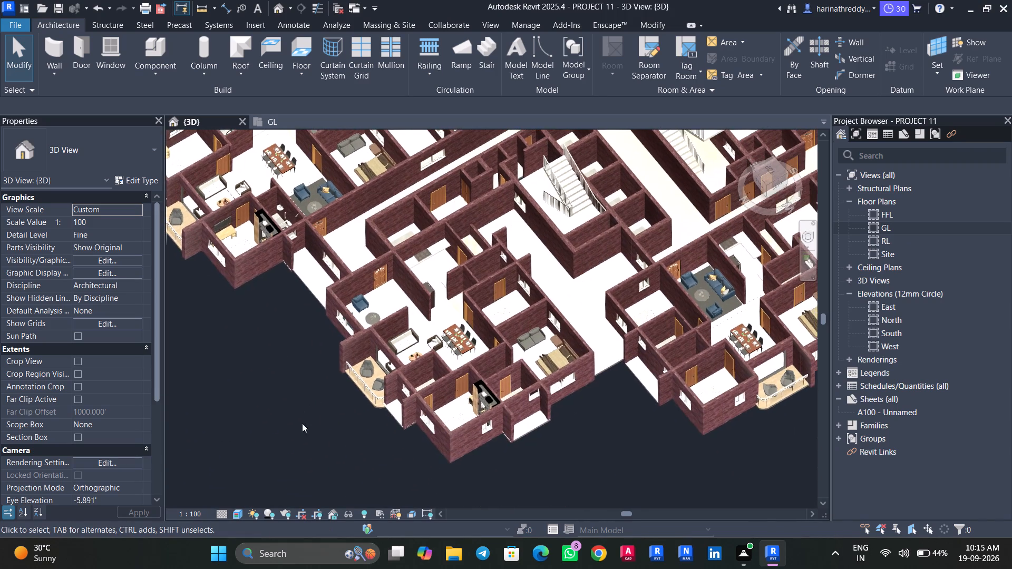
pyautogui.keyDown('shift'); pyautogui.moveTo(322, 459); pyautogui.dragTo(379, 448, button='middle'); pyautogui.keyUp('shift')
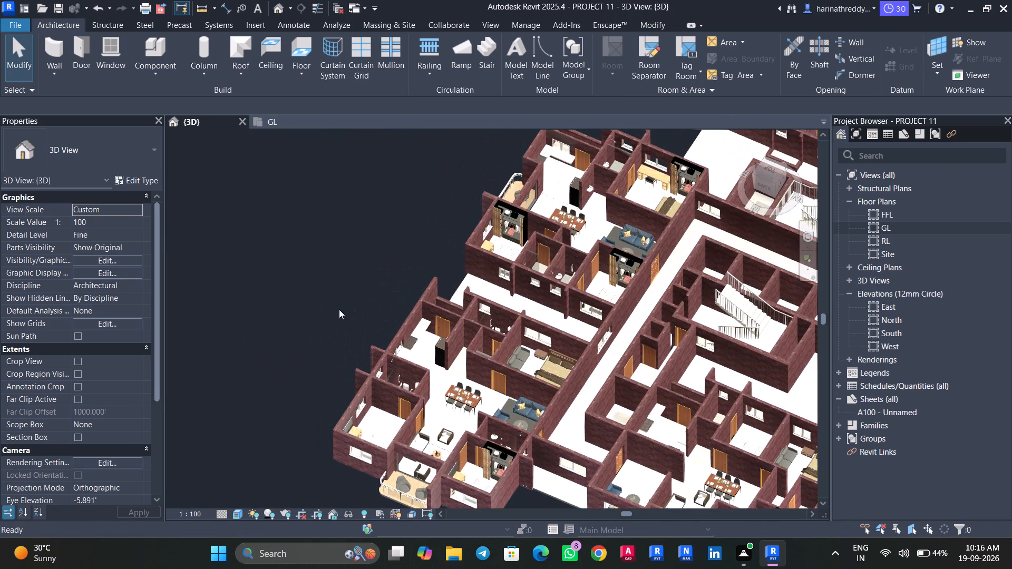
pyautogui.moveTo(339, 309); pyautogui.dragTo(295, 272, button='middle')
pyautogui.moveTo(319, 305); pyautogui.dragTo(262, 245, button='middle')
pyautogui.scroll(4, 679, 454)
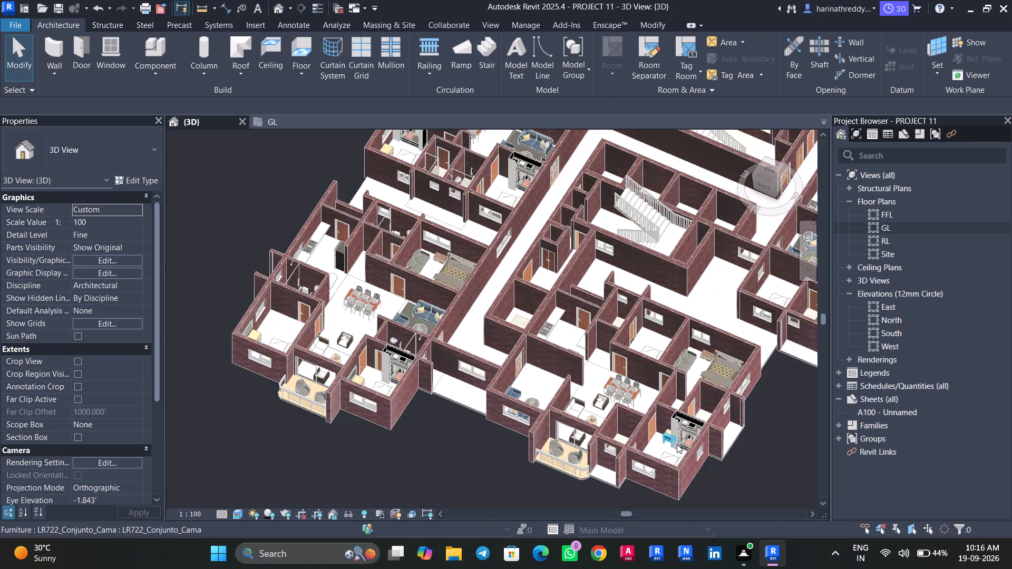
pyautogui.scroll(14, 676, 444)
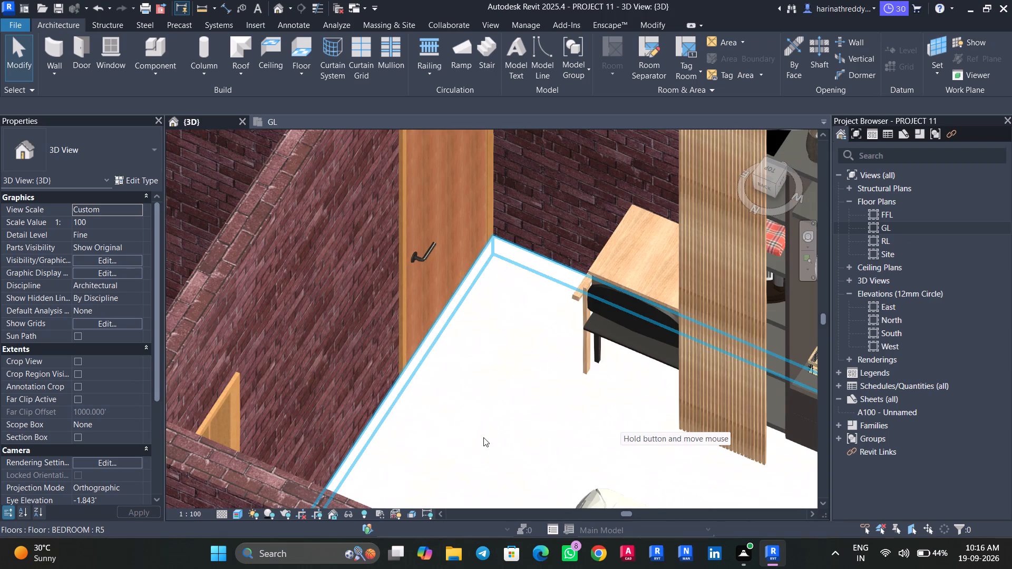
pyautogui.scroll(-10, 483, 437)
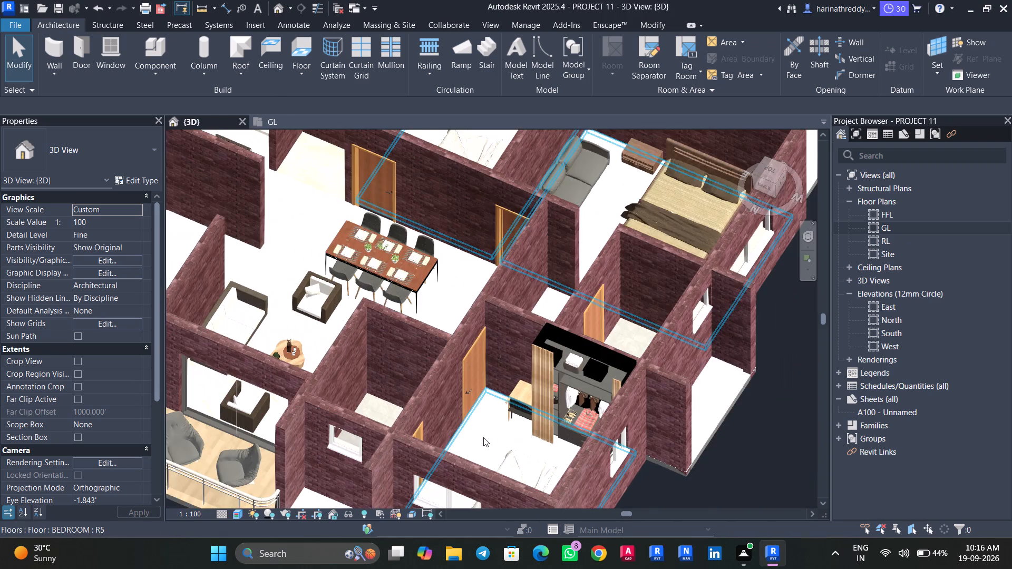
pyautogui.scroll(-6, 483, 437)
# Return to the GL floor plan and check which furniture family is placed at the dining table of the 1992 Sft. apartment.
pyautogui.click(285, 124)
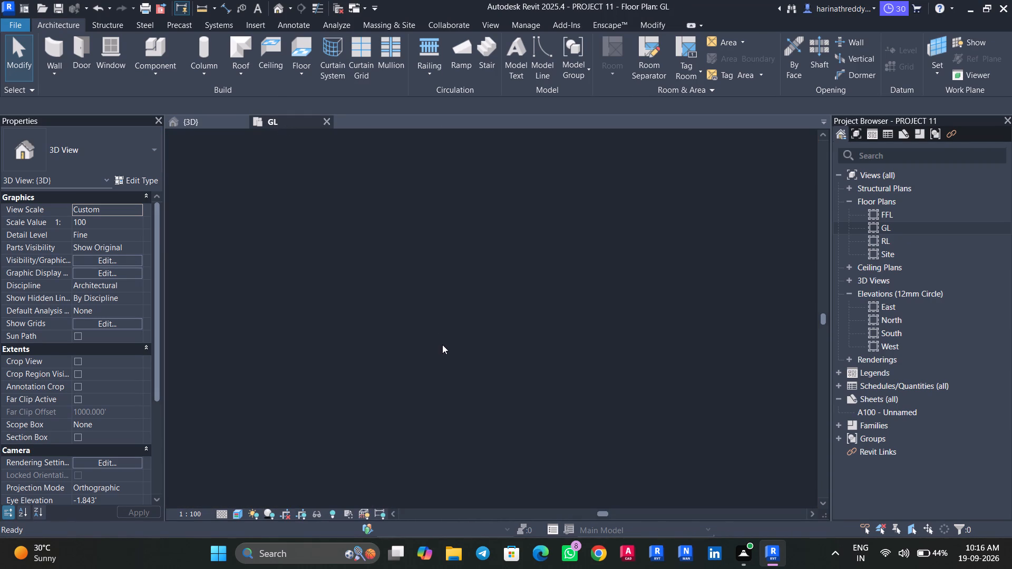
pyautogui.scroll(-8, 441, 346)
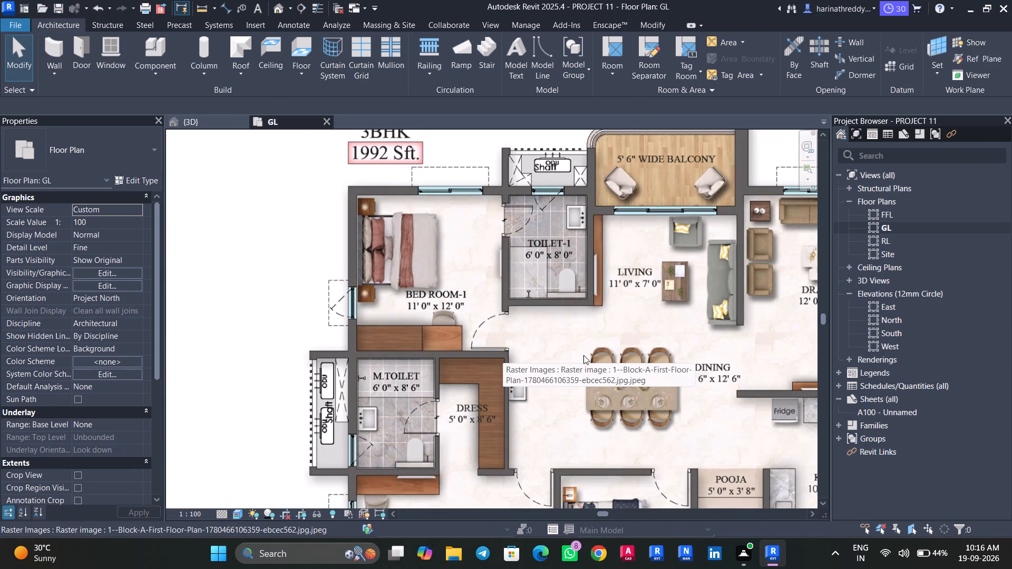
pyautogui.press('Tab')
pyautogui.click(609, 385)
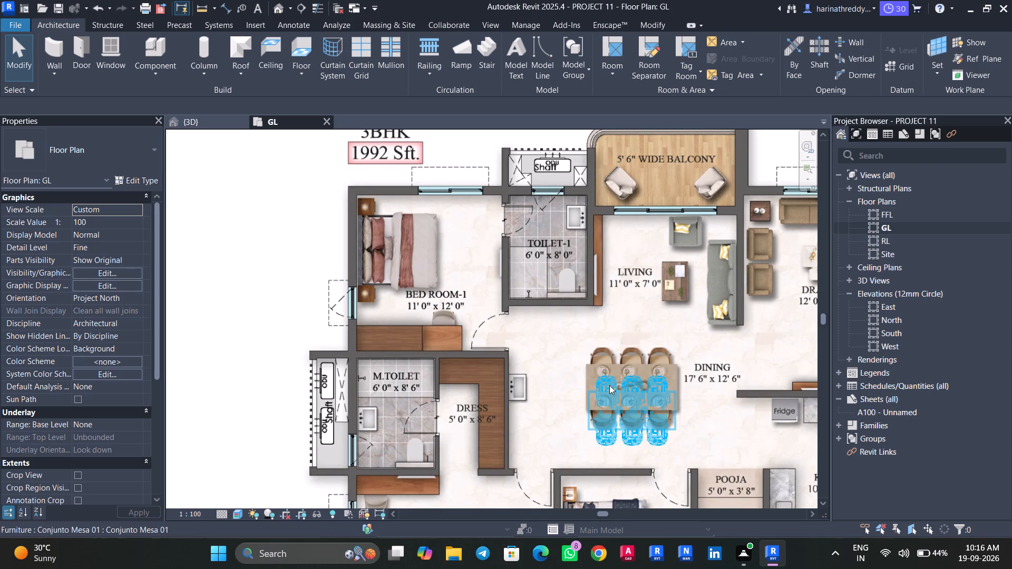
pyautogui.press('Escape')
pyautogui.press('Escape')
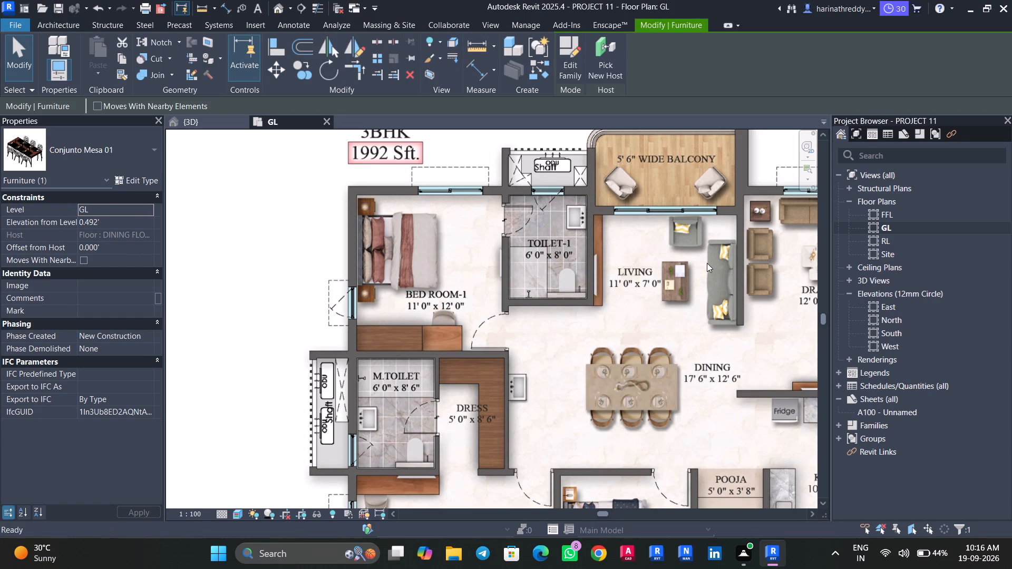
pyautogui.press('Escape')
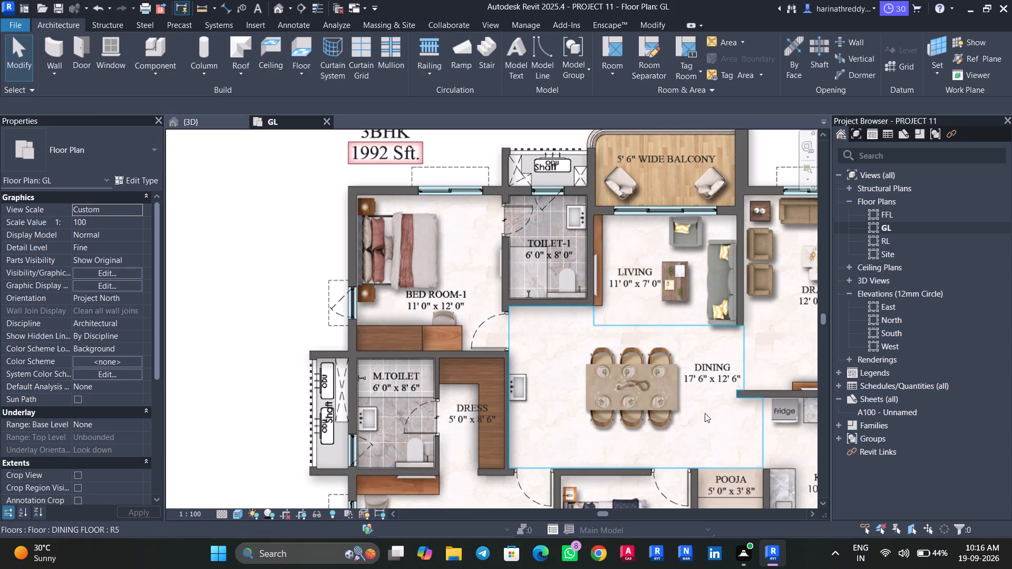
# Place an LR2075_RACK_DE_TV_MONTANA TV rack in the Drawing room, backed against the kitchen-side wall at the TV unit shown on the plan.
pyautogui.moveTo(705, 413); pyautogui.dragTo(576, 394, button='middle')
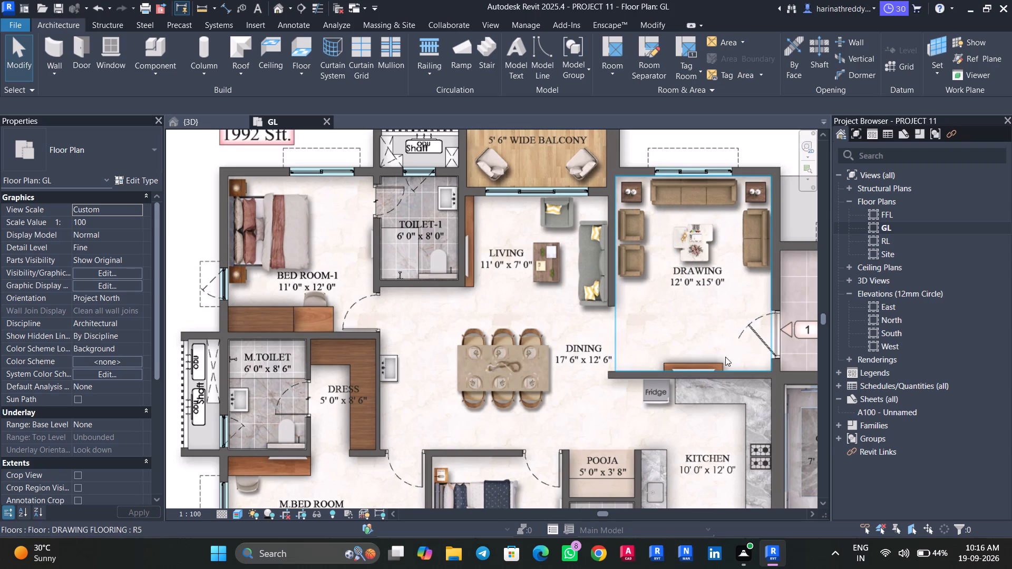
pyautogui.press('c')
pyautogui.press('m')
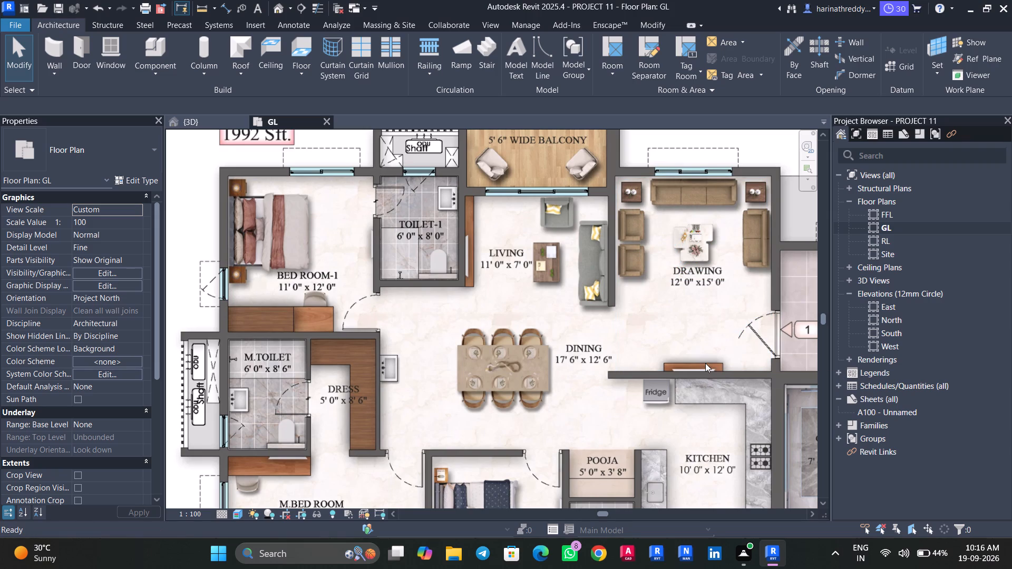
pyautogui.click(94, 153)
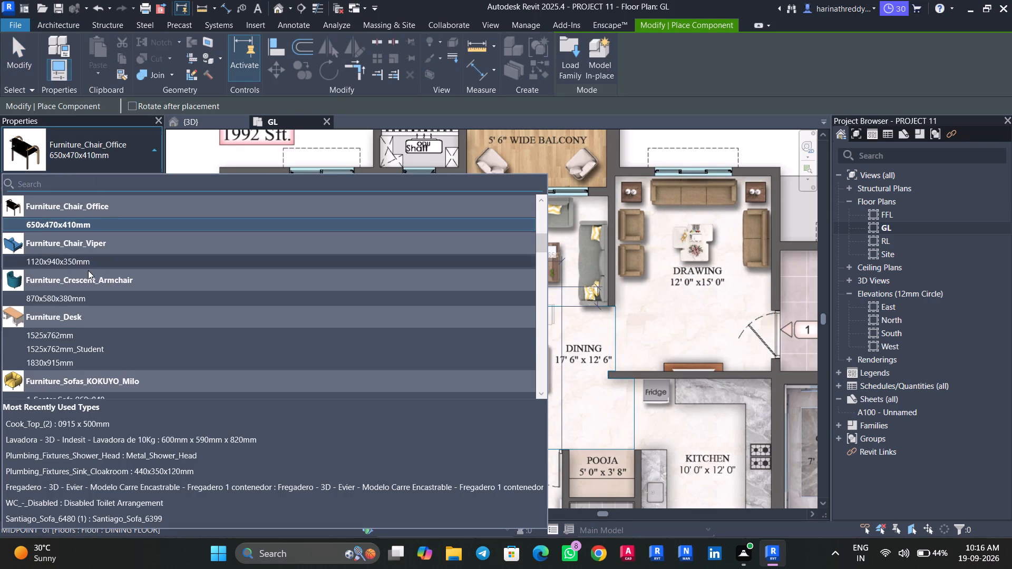
pyautogui.scroll(-10, 88, 270)
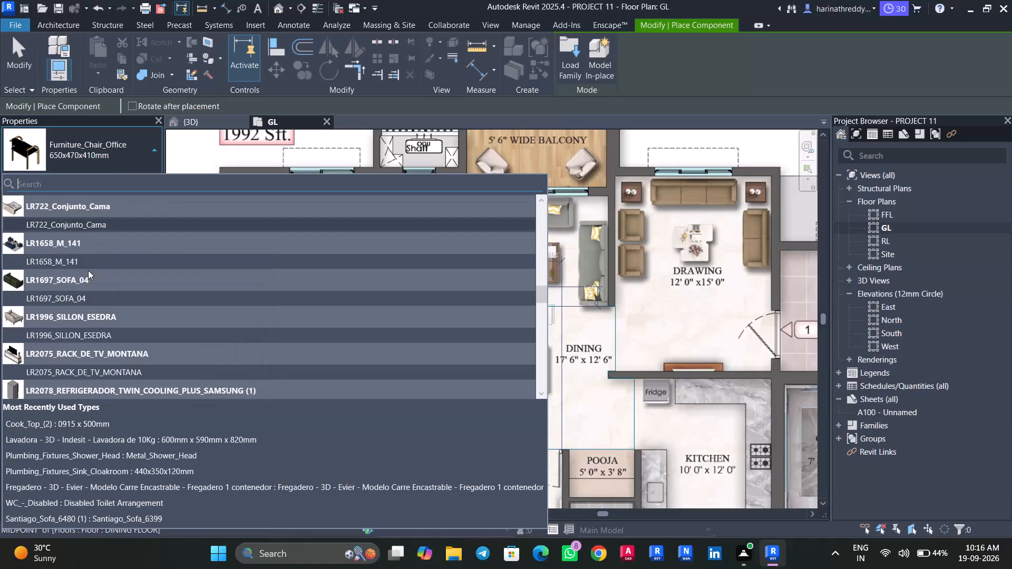
pyautogui.click(83, 373)
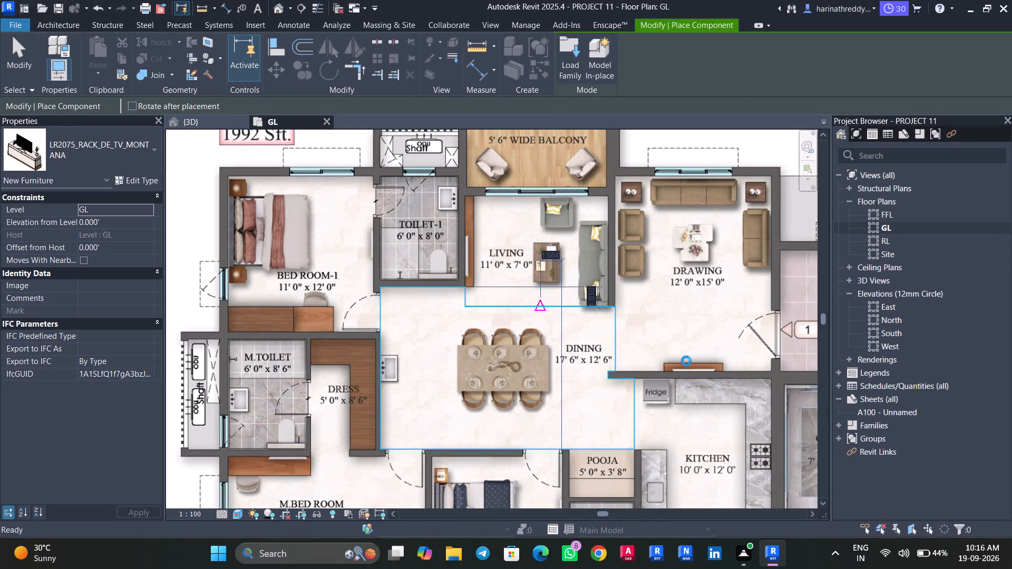
pyautogui.scroll(4, 670, 361)
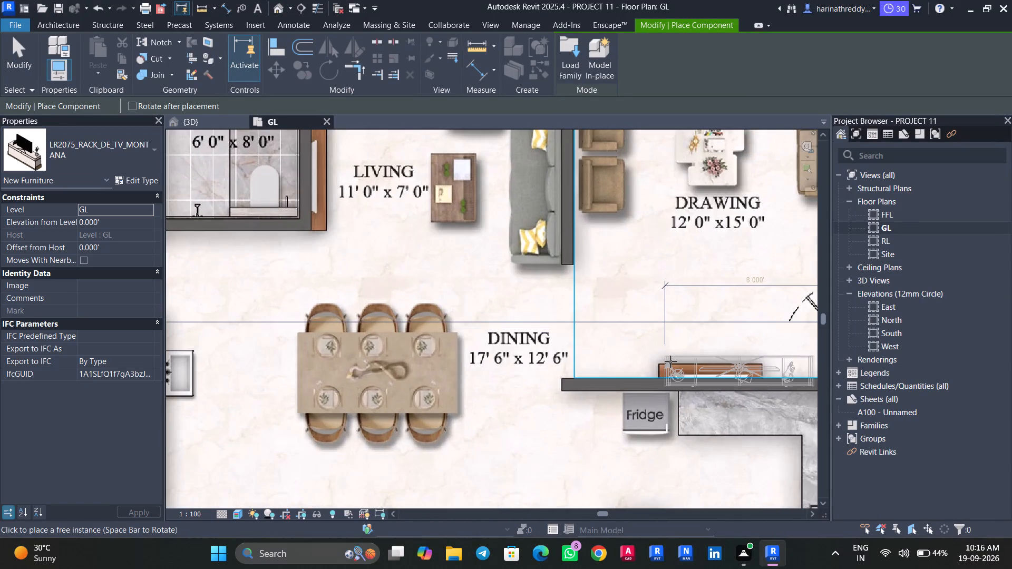
pyautogui.scroll(3, 670, 361)
pyautogui.press('space')
pyautogui.press('space')
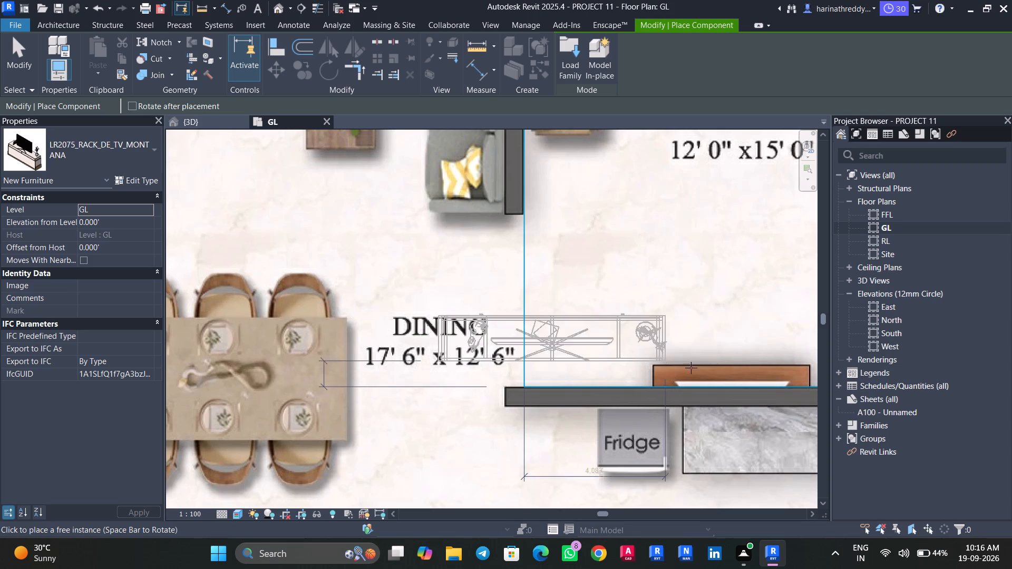
pyautogui.moveTo(807, 374); pyautogui.dragTo(617, 374, button='middle')
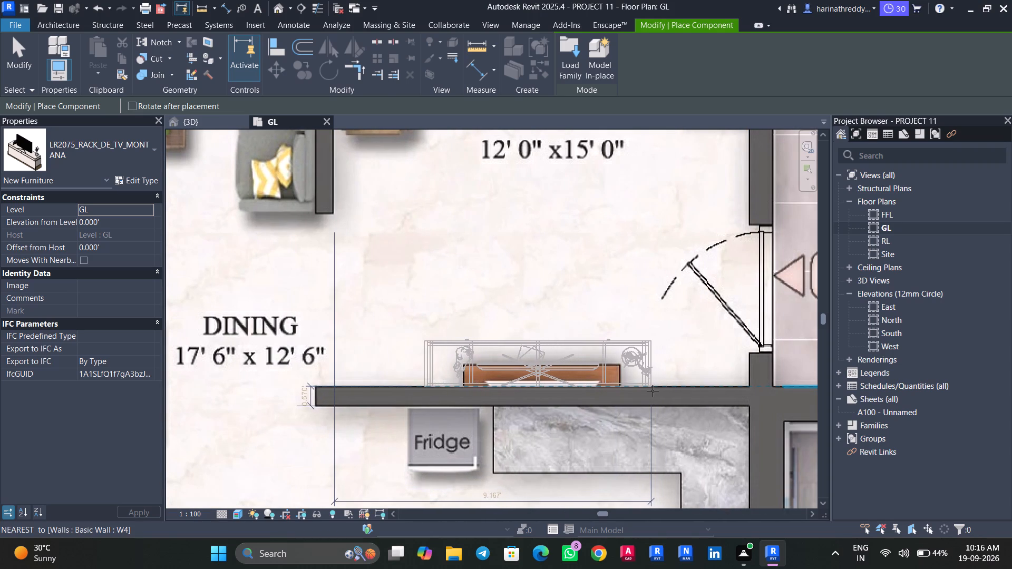
pyautogui.click(653, 391)
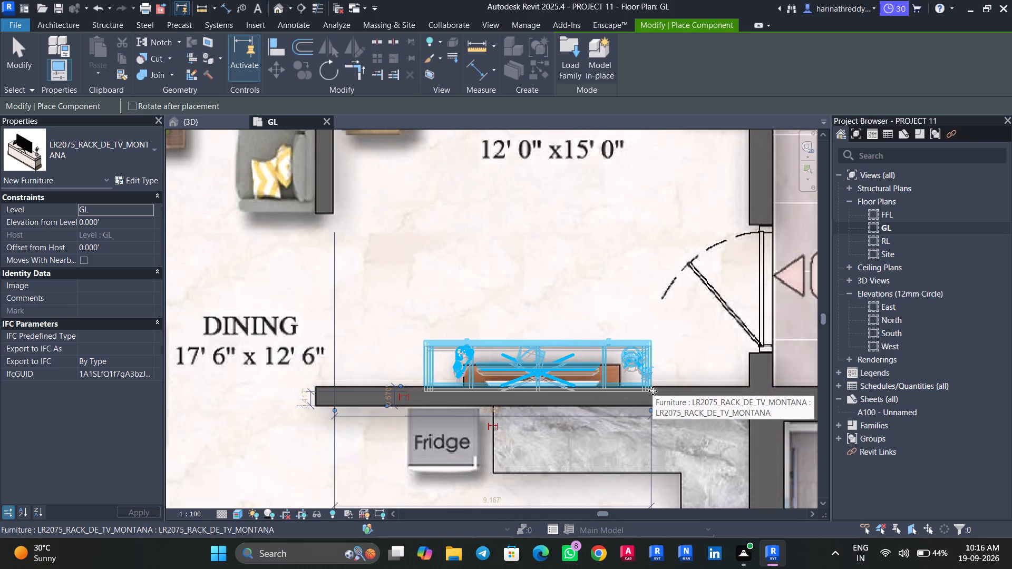
# Place a second LR2075_RACK_DE_TV_MONTANA in the Living room, rotated to back onto the Toilet-1 wall, and finish placing.
pyautogui.scroll(-15, 653, 391)
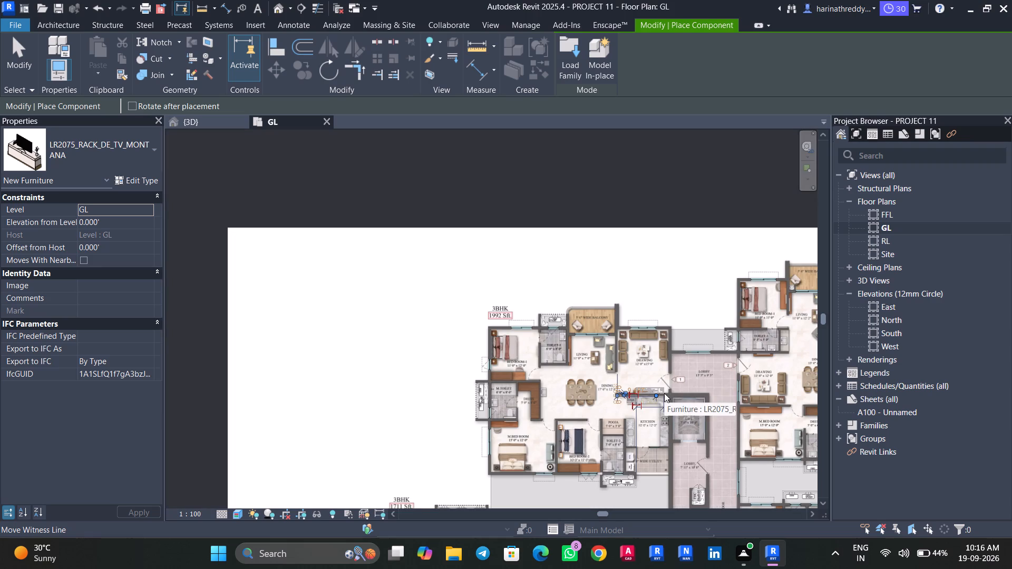
pyautogui.scroll(2, 578, 348)
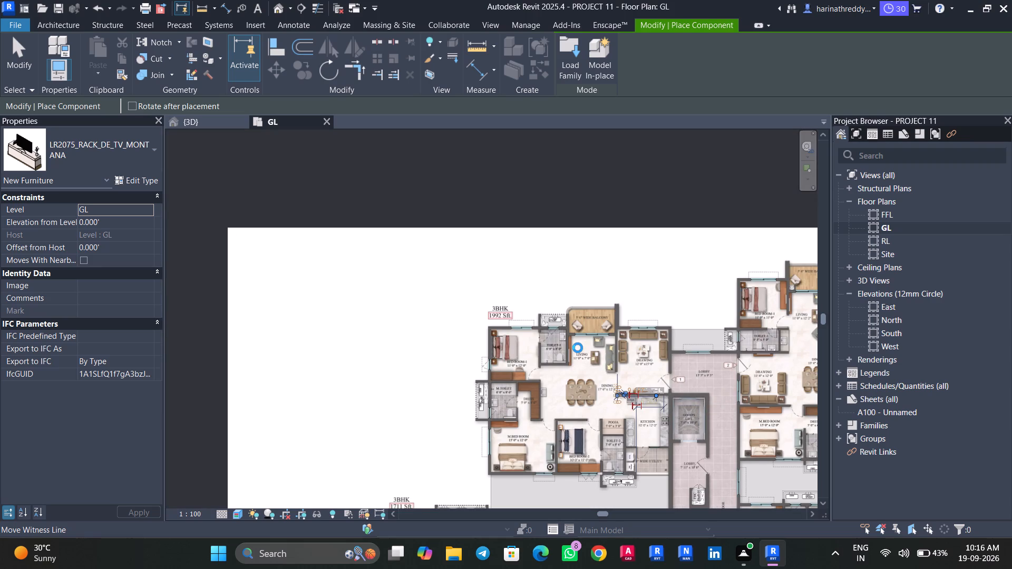
pyautogui.scroll(8, 575, 350)
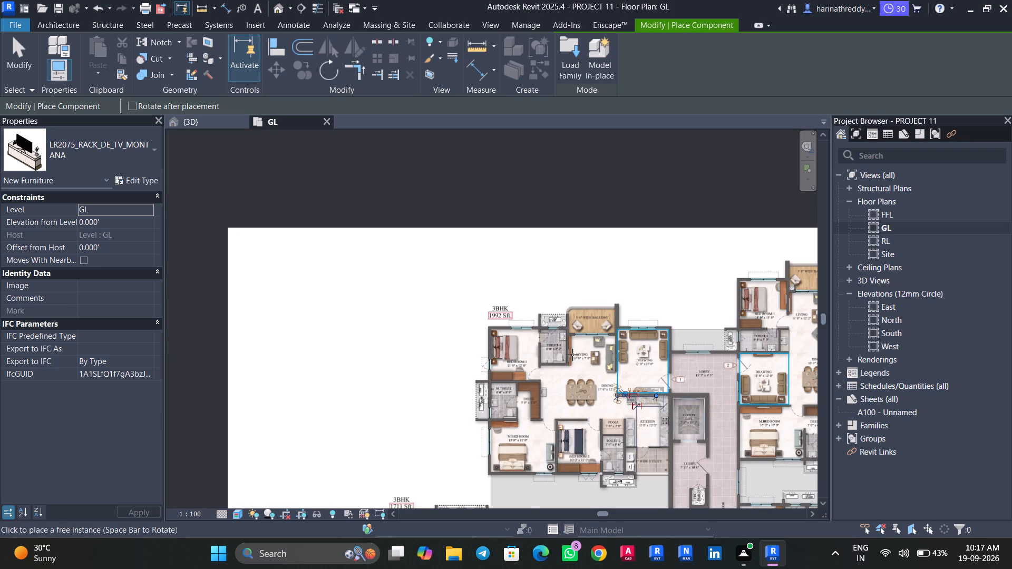
pyautogui.press('space')
pyautogui.scroll(5, 569, 346)
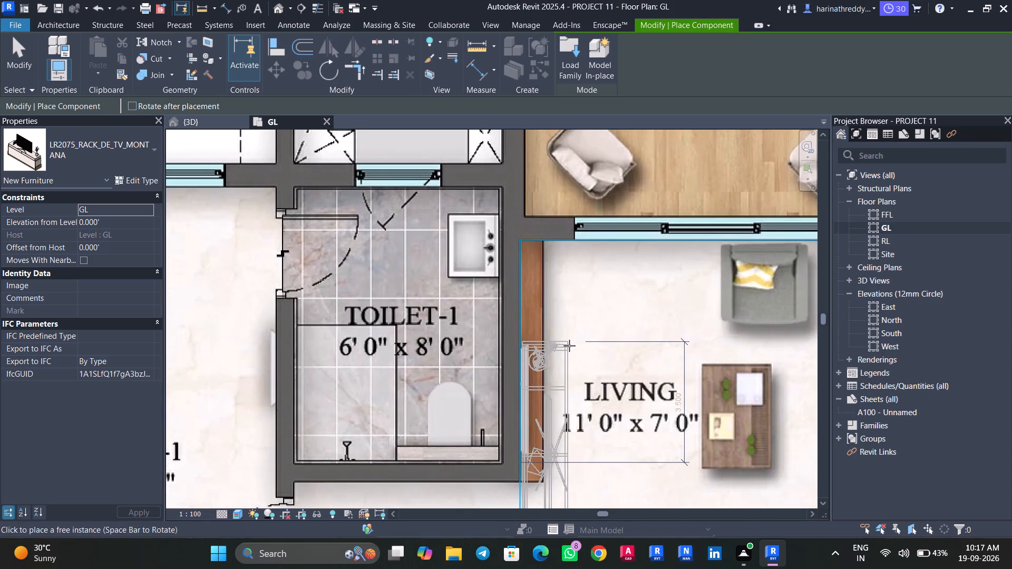
pyautogui.press('space')
pyautogui.press('space')
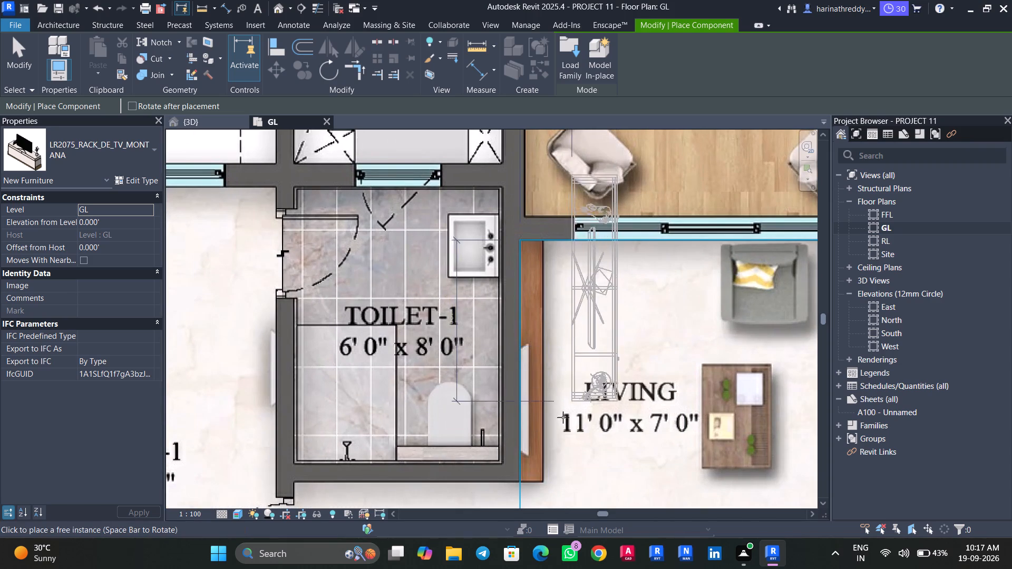
pyautogui.click(523, 468)
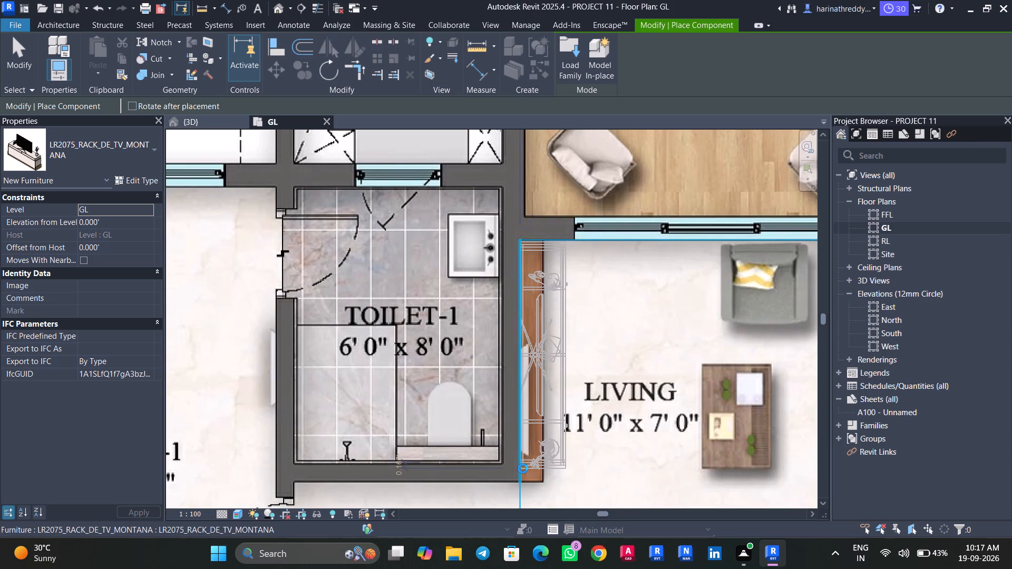
pyautogui.scroll(-5, 523, 468)
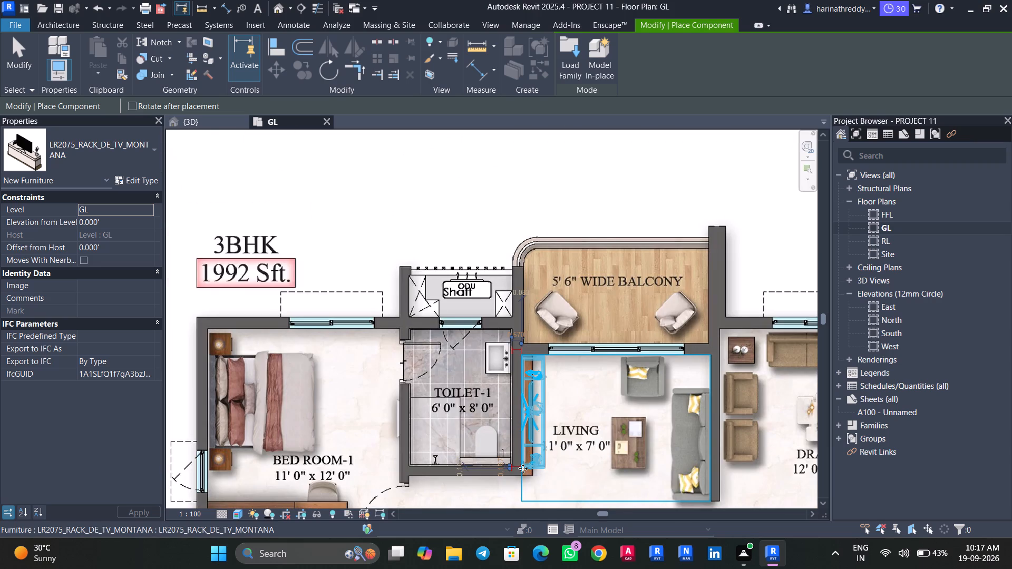
pyautogui.scroll(-5, 523, 468)
pyautogui.press('Escape')
pyautogui.press('Escape')
pyautogui.press('Escape')
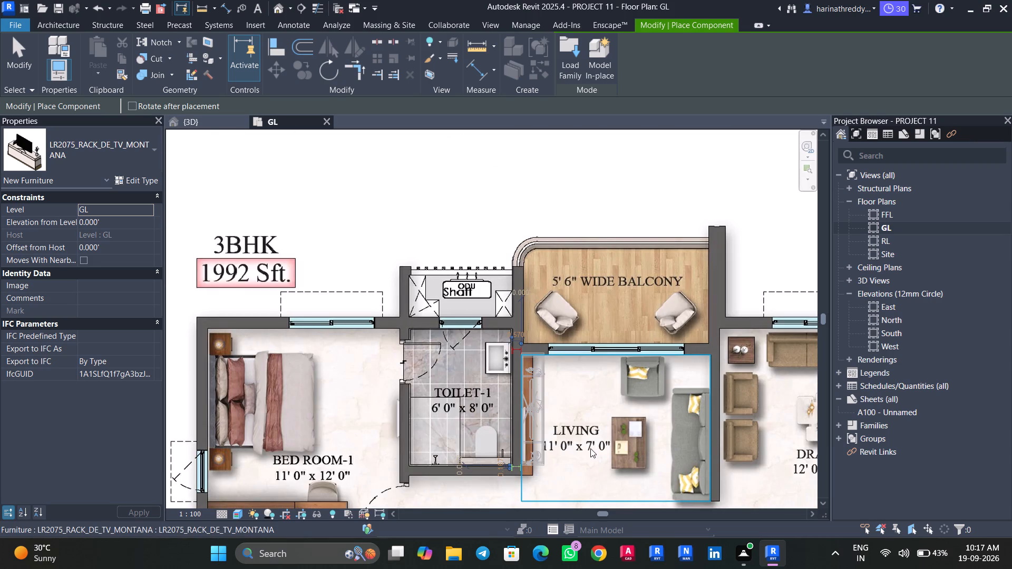
# Draw a Curtain_Wall-Empty partition across M.Toilet from the shaft-side wall to the Dress-side wall, separating the shower area from the washbasin.
pyautogui.scroll(-5, 590, 448)
pyautogui.moveTo(632, 377); pyautogui.dragTo(619, 293, button='middle')
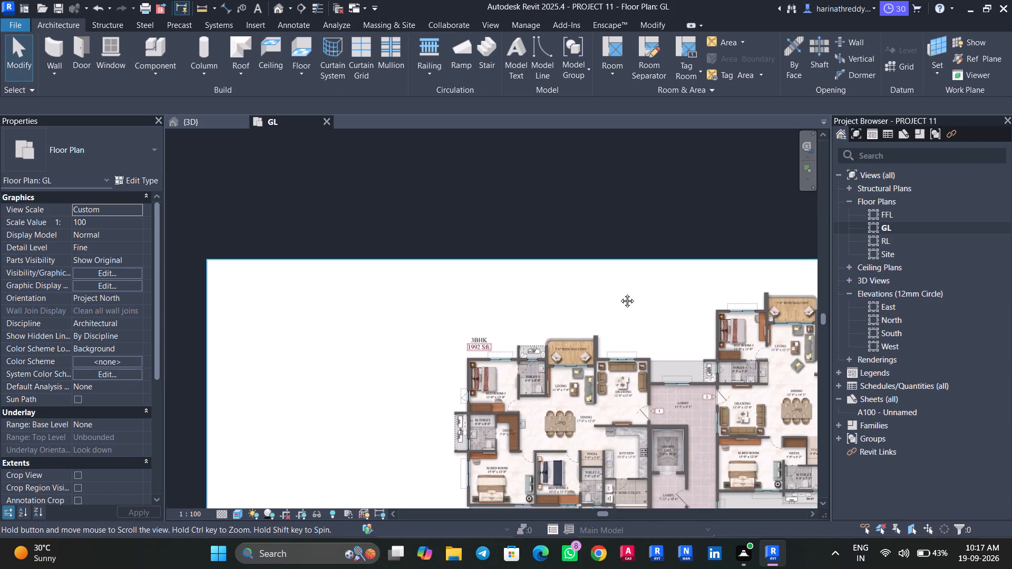
pyautogui.moveTo(619, 293); pyautogui.dragTo(616, 236, button='middle')
pyautogui.scroll(3, 508, 356)
pyautogui.scroll(-1, 508, 356)
pyautogui.scroll(8, 508, 356)
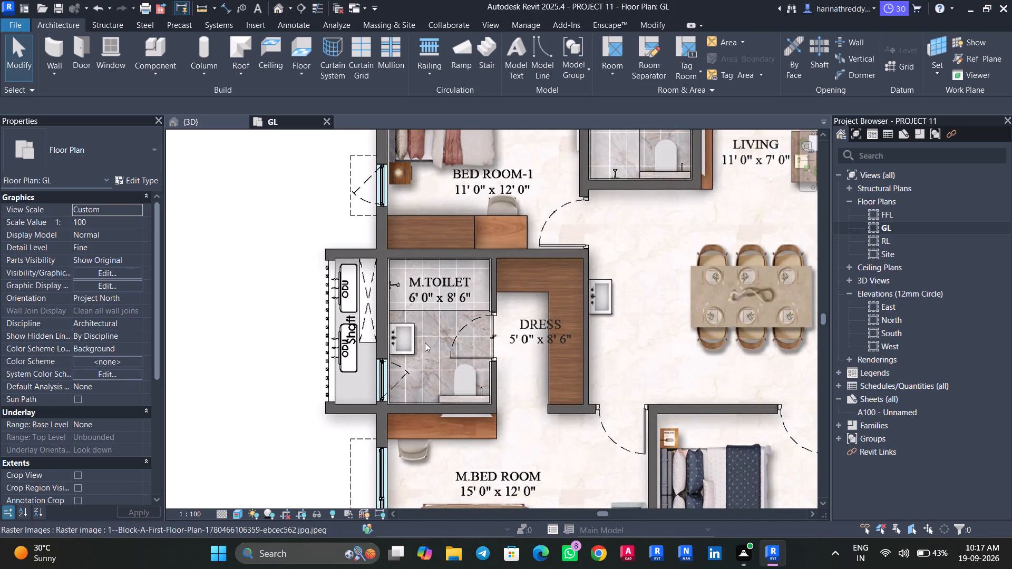
pyautogui.press('Tab')
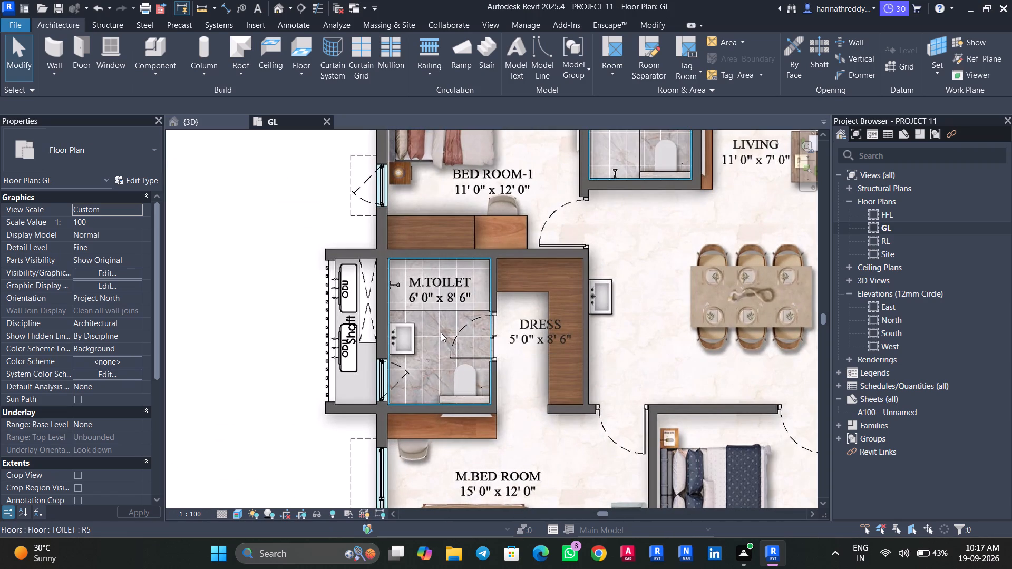
pyautogui.write('wa')
pyautogui.scroll(8, 395, 311)
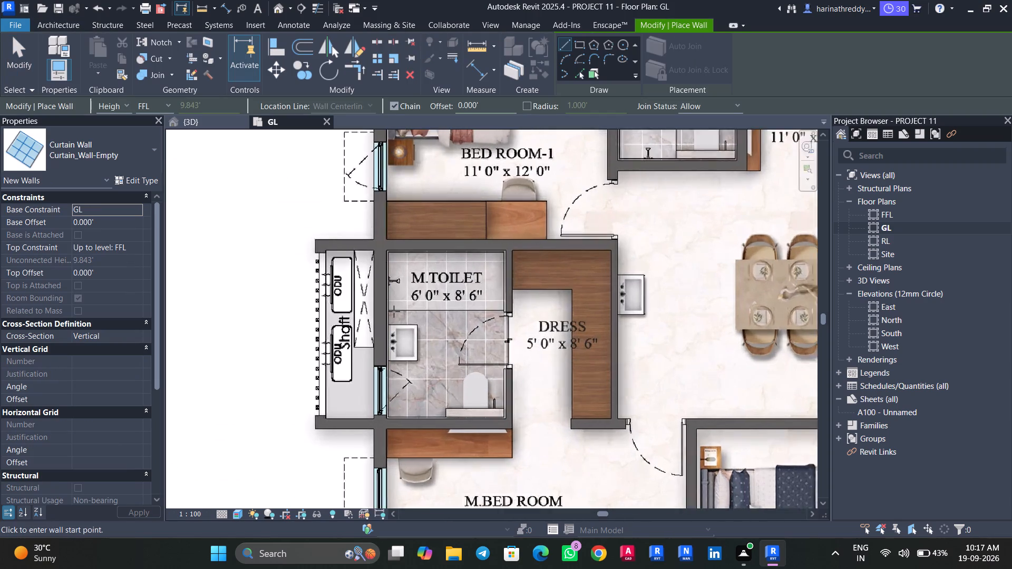
pyautogui.click(382, 306)
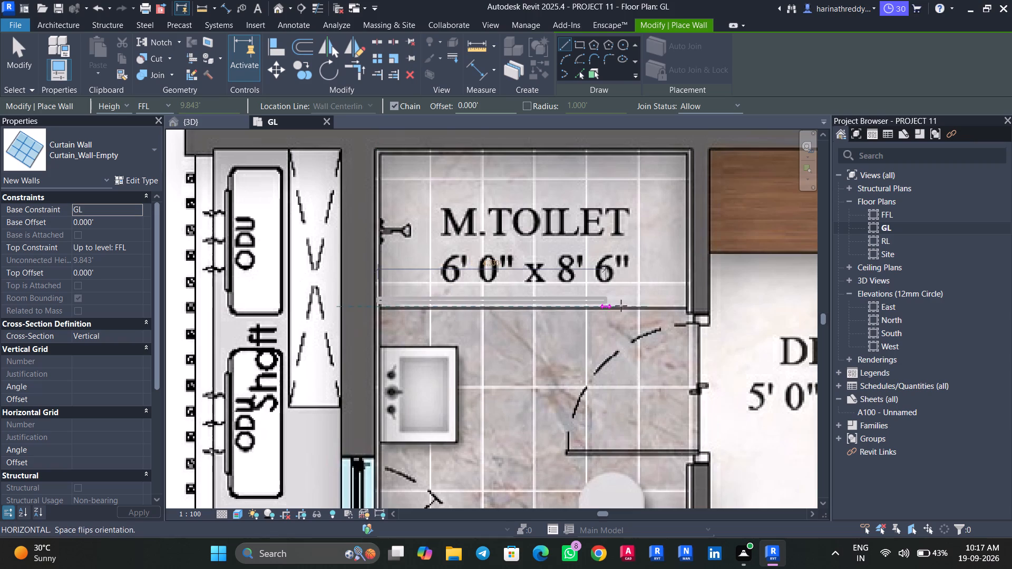
pyautogui.click(688, 307)
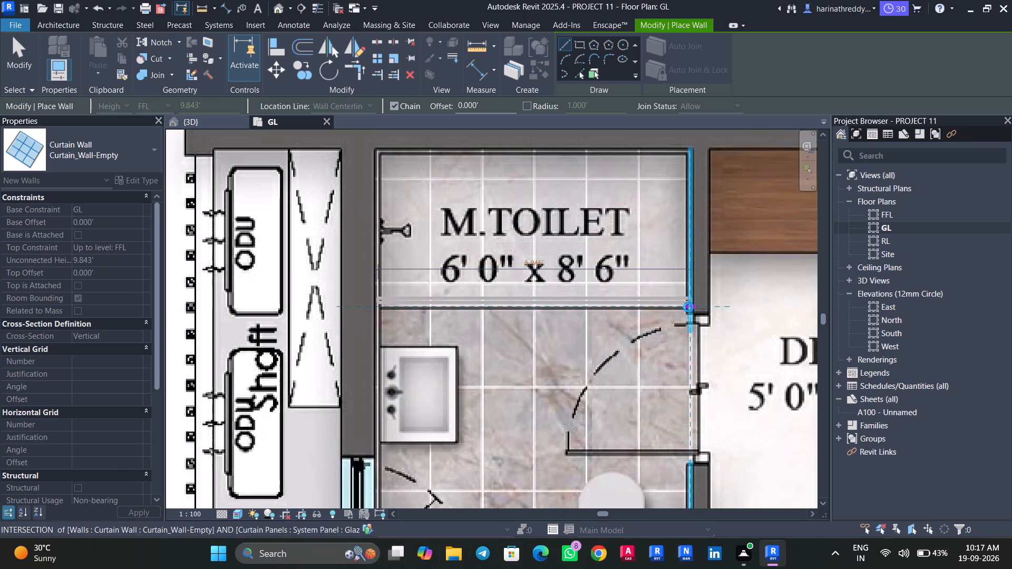
pyautogui.press('Escape')
pyautogui.press('Escape')
pyautogui.press('Escape')
# Place a Plumbing_Fixtures_Sink_Cloakroom 440x350x120mm at 4' elevation on the shaft-side wall of M.Toilet, over the drawn washbasin.
pyautogui.scroll(-8, 538, 389)
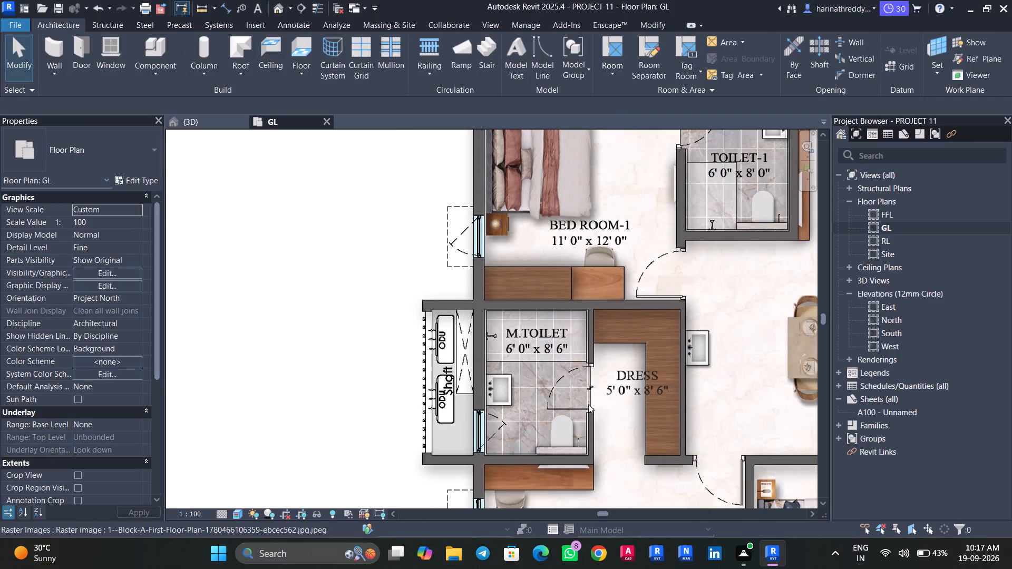
pyautogui.moveTo(617, 397); pyautogui.dragTo(613, 318, button='middle')
pyautogui.scroll(5, 572, 376)
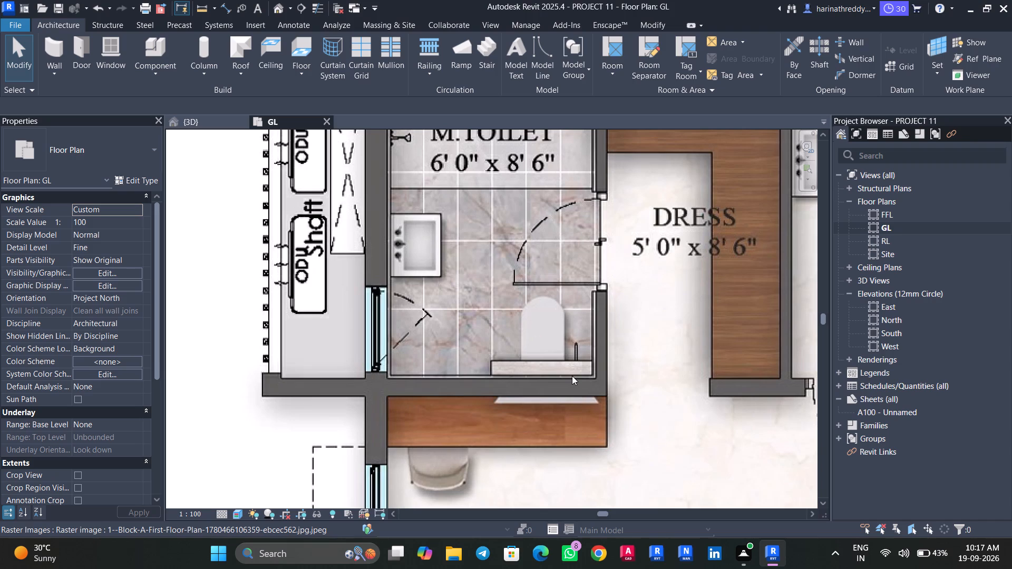
pyautogui.write('cm')
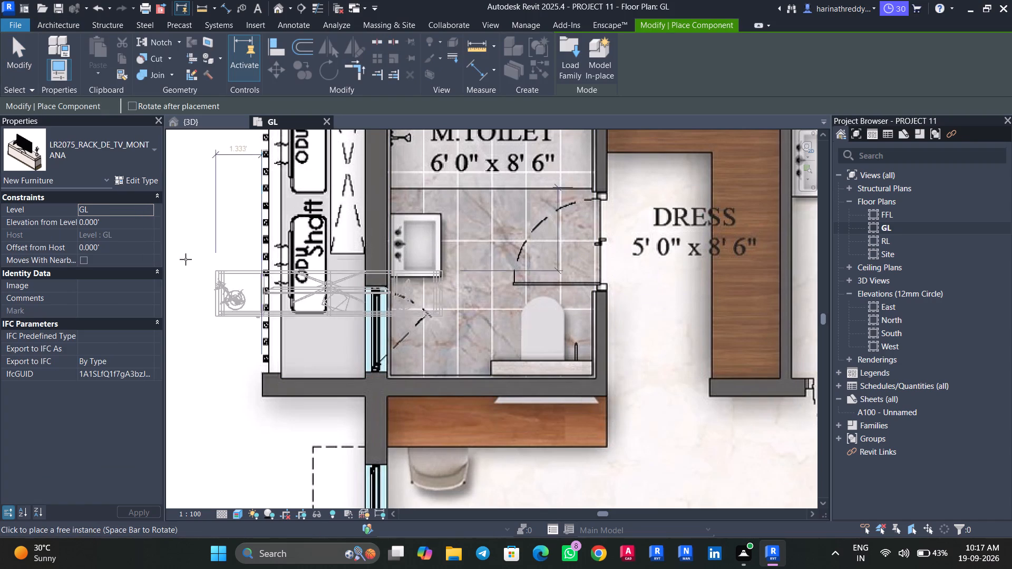
pyautogui.click(115, 156)
pyautogui.scroll(-5, 96, 290)
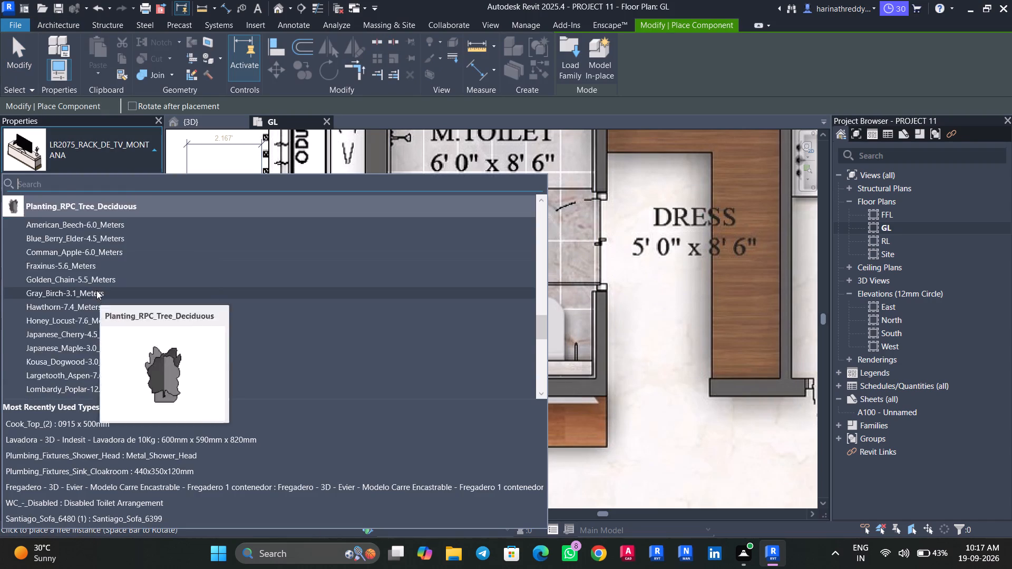
pyautogui.scroll(-2, 96, 290)
pyautogui.click(90, 356)
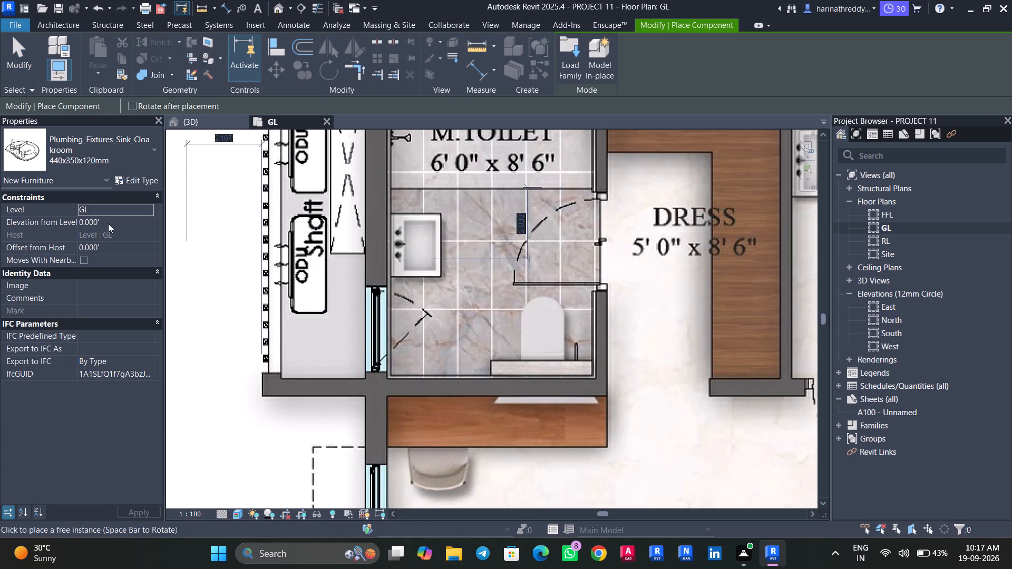
pyautogui.click(108, 223)
pyautogui.write("4'")
pyautogui.press('Return')
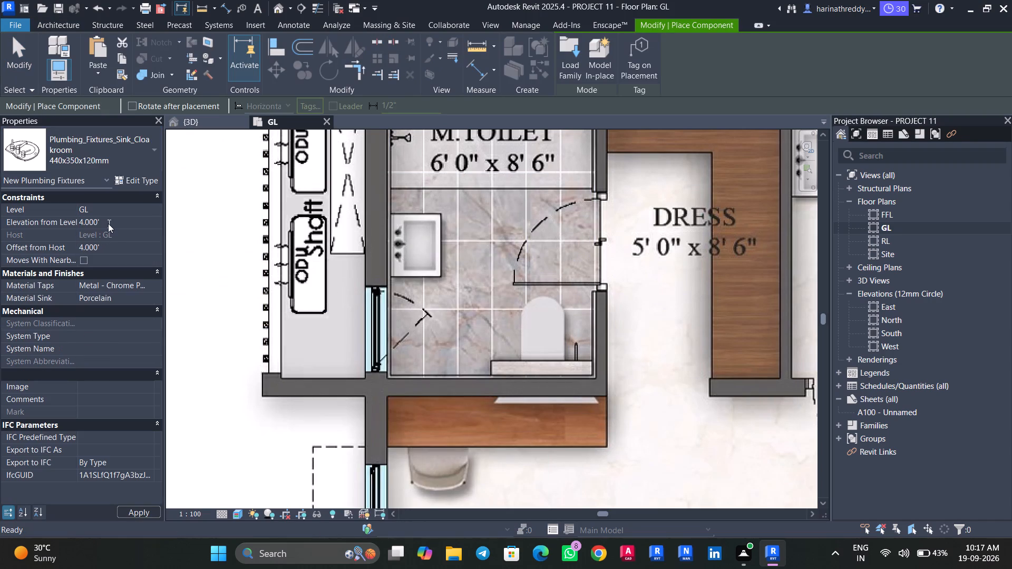
pyautogui.press('space')
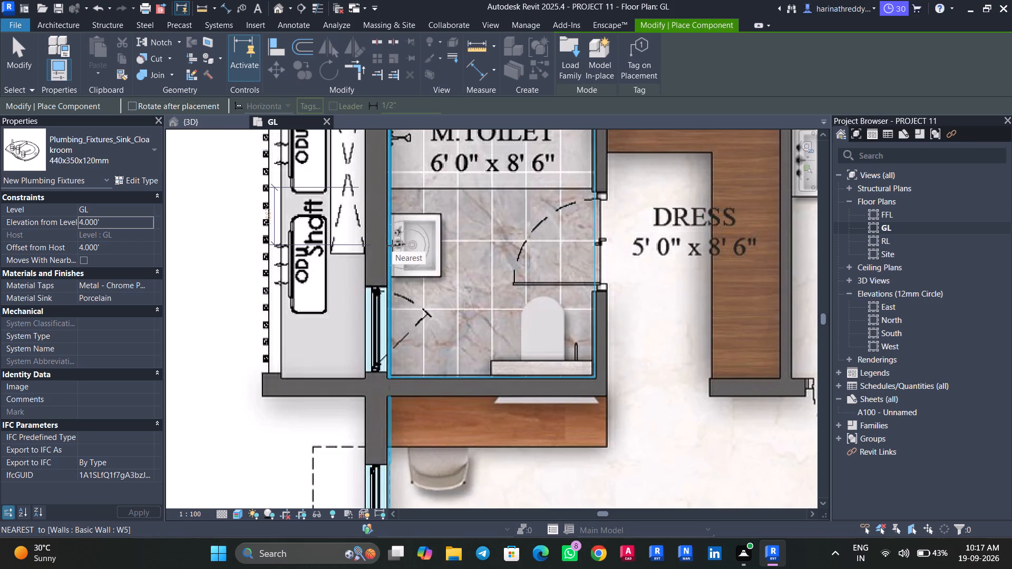
pyautogui.click(392, 246)
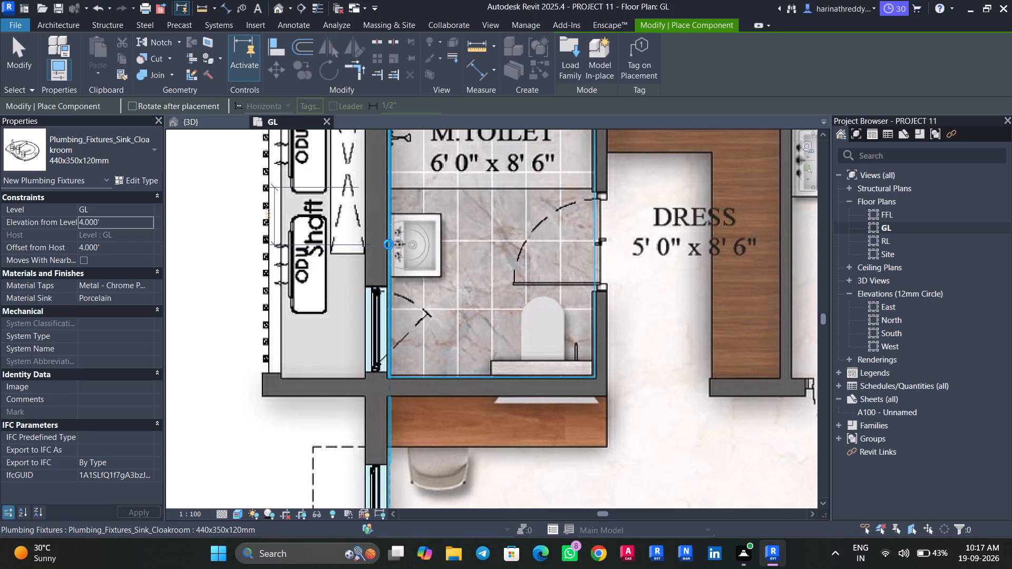
# Place a WC_-_Disabled Disabled Toilet Arrangement on the M.Bed Room-side wall of M.Toilet, over the drawn toilet, and finish placing.
pyautogui.click(101, 162)
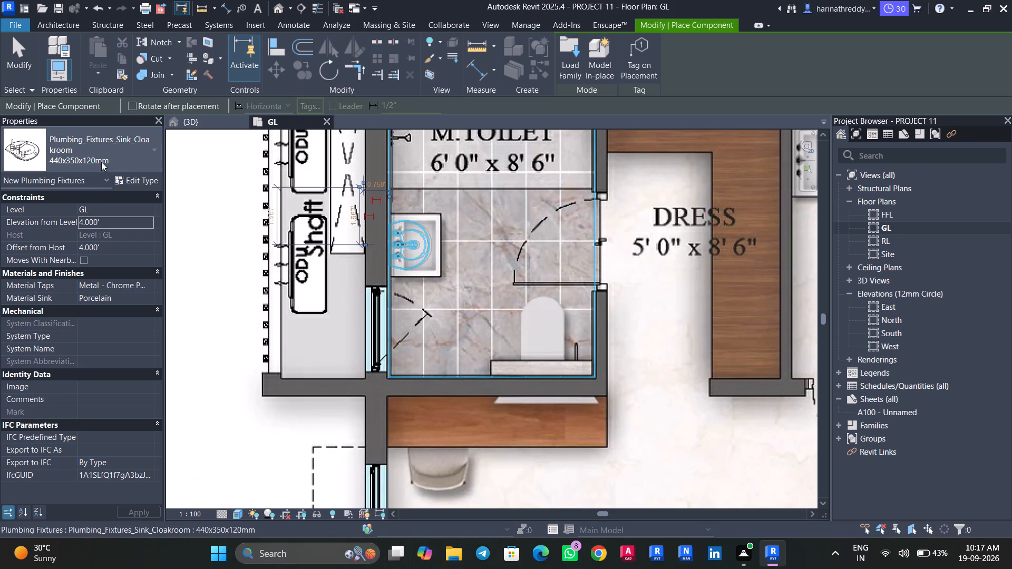
pyautogui.scroll(-13, 87, 296)
pyautogui.click(79, 378)
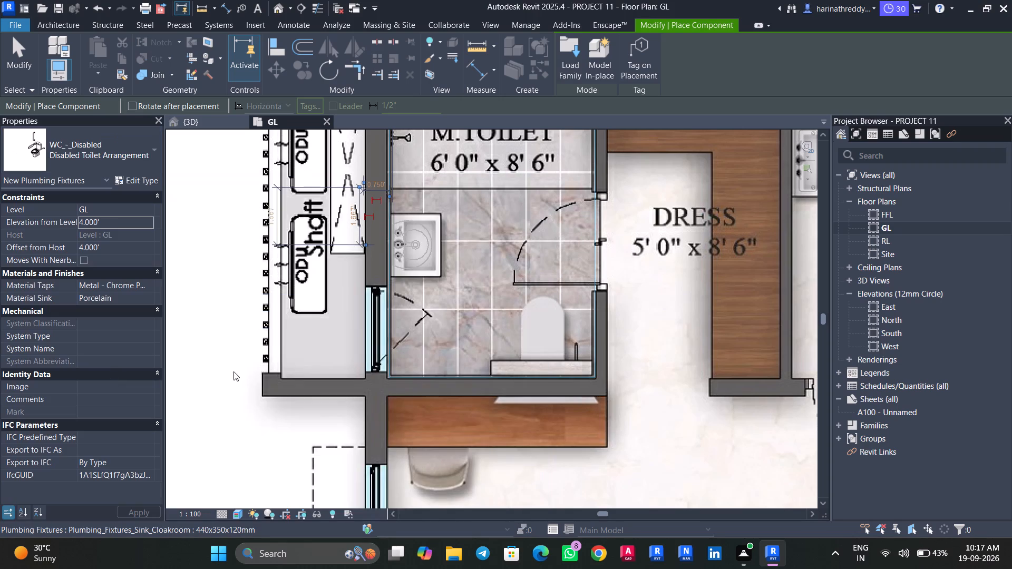
pyautogui.click(538, 379)
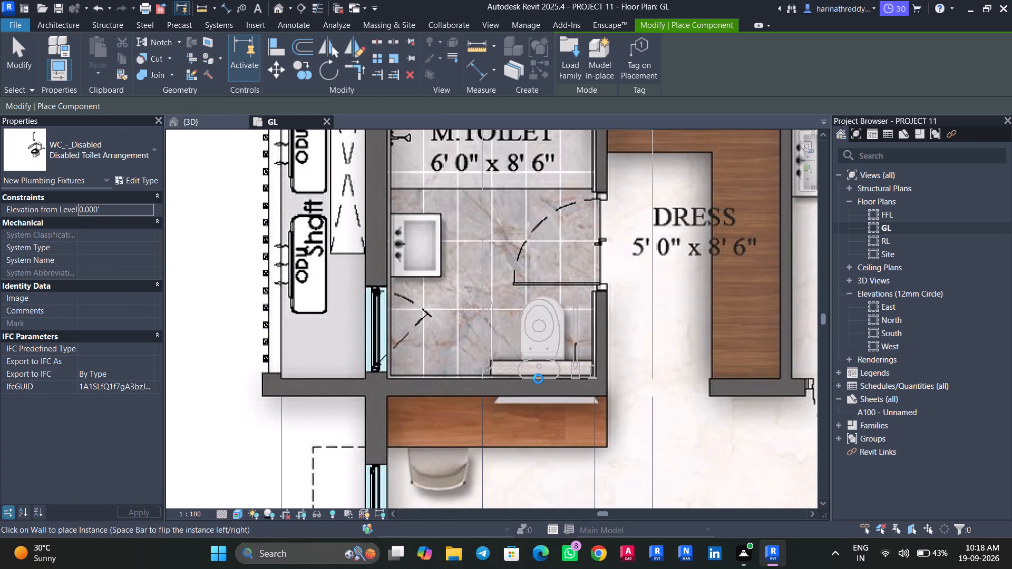
pyautogui.scroll(-4, 538, 379)
pyautogui.press('Escape')
pyautogui.press('Escape')
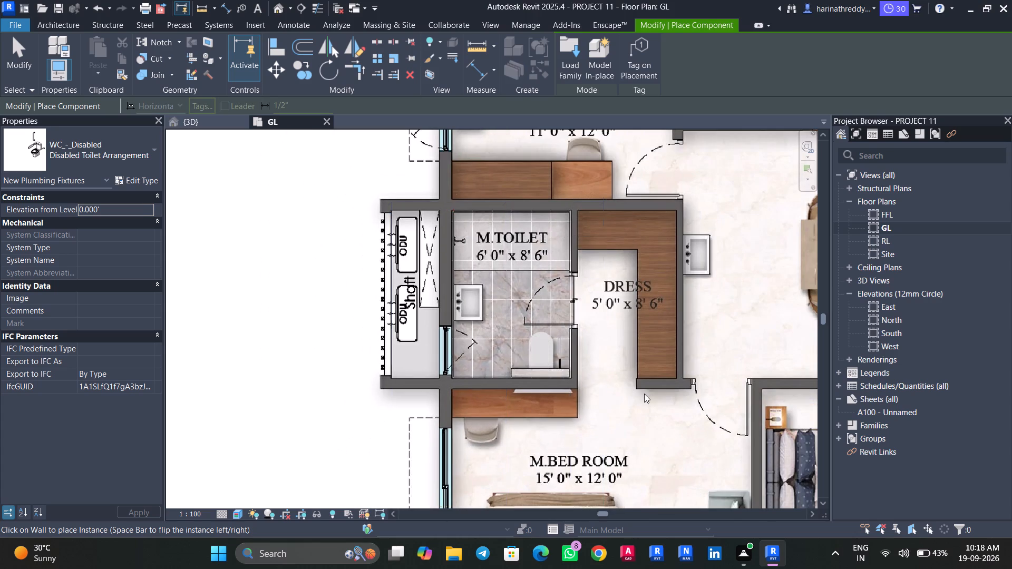
# Place a Wardrobe-Family Wardrobe - Small in Dress, in the corner between the Bed Room-1 and M.Toilet walls, over the drawn wardrobe.
pyautogui.press('Escape')
pyautogui.scroll(3, 645, 400)
pyautogui.moveTo(639, 405); pyautogui.dragTo(491, 407, button='middle')
pyautogui.scroll(1, 491, 407)
pyautogui.press('c')
pyautogui.press('m')
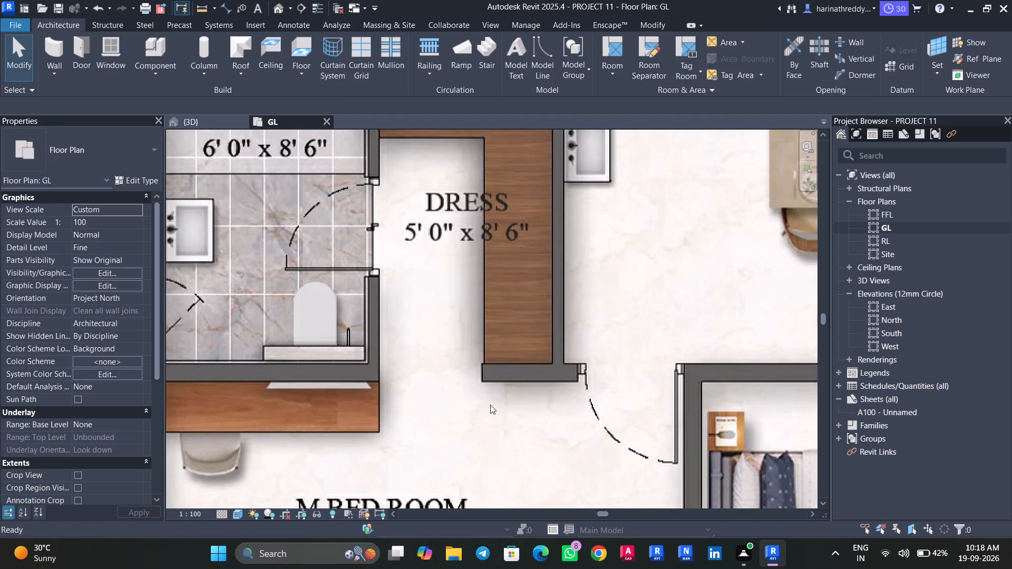
pyautogui.click(118, 146)
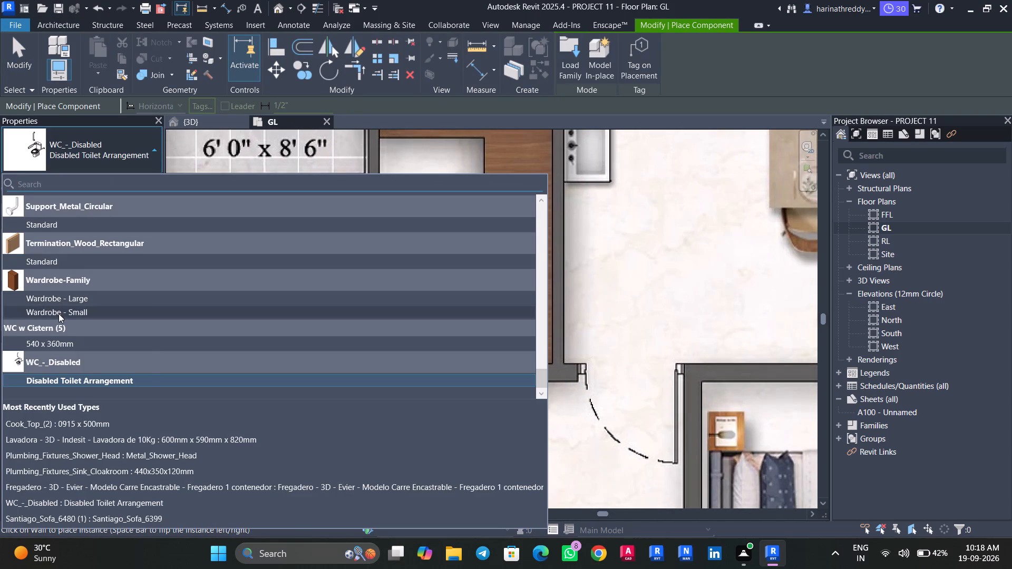
pyautogui.click(62, 297)
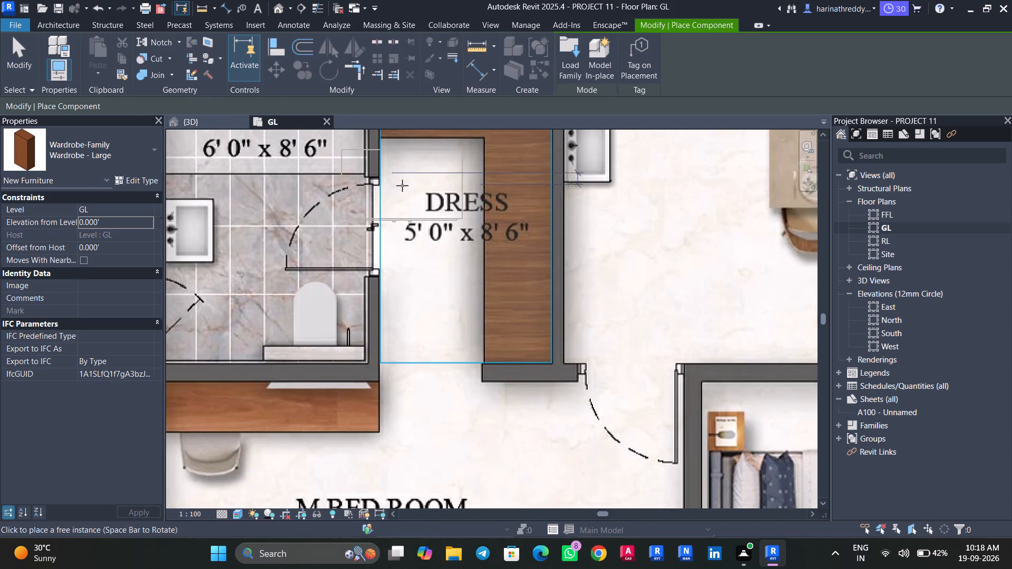
pyautogui.moveTo(412, 180); pyautogui.dragTo(431, 261, button='middle')
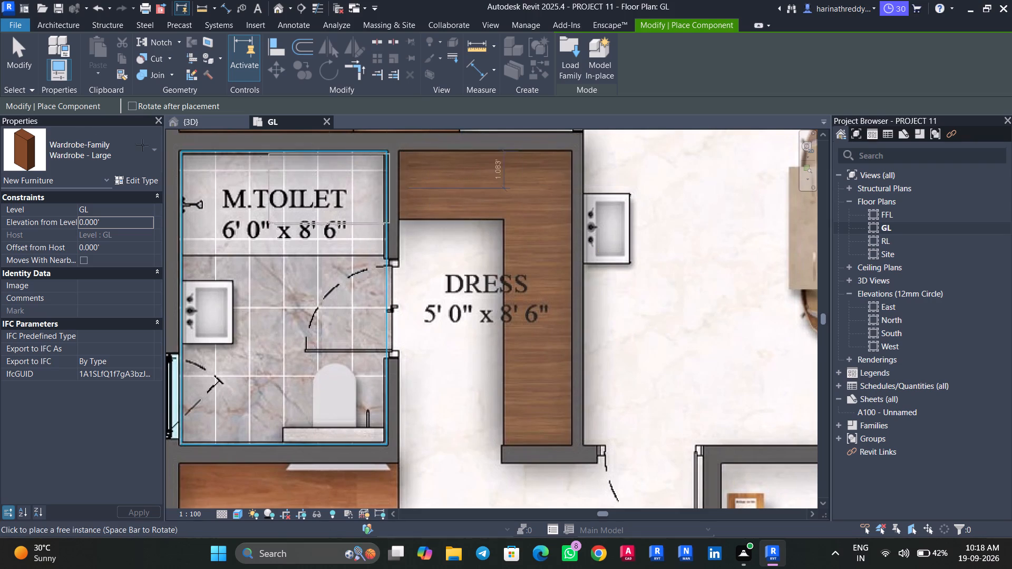
pyautogui.click(81, 132)
pyautogui.click(73, 312)
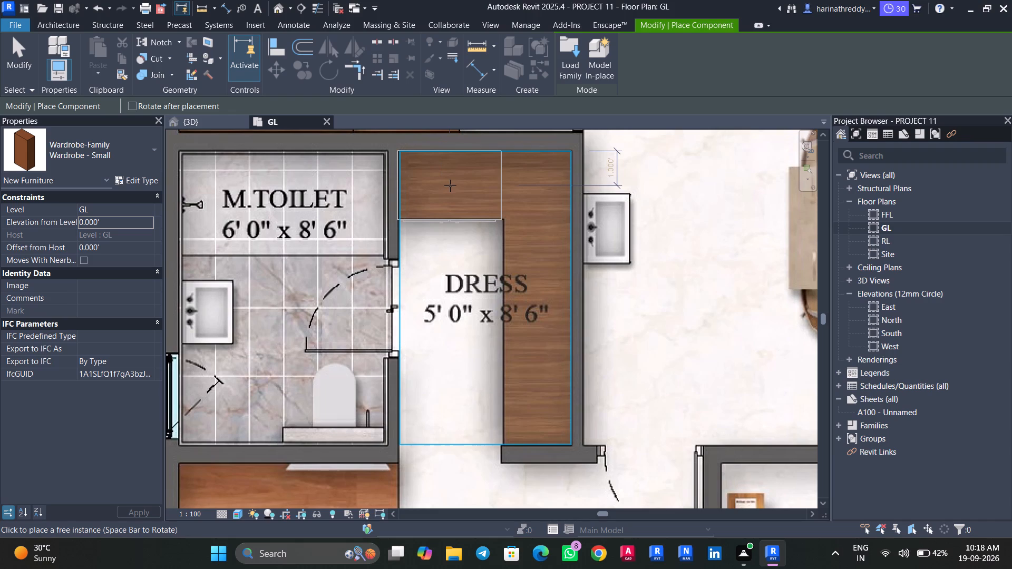
pyautogui.click(451, 185)
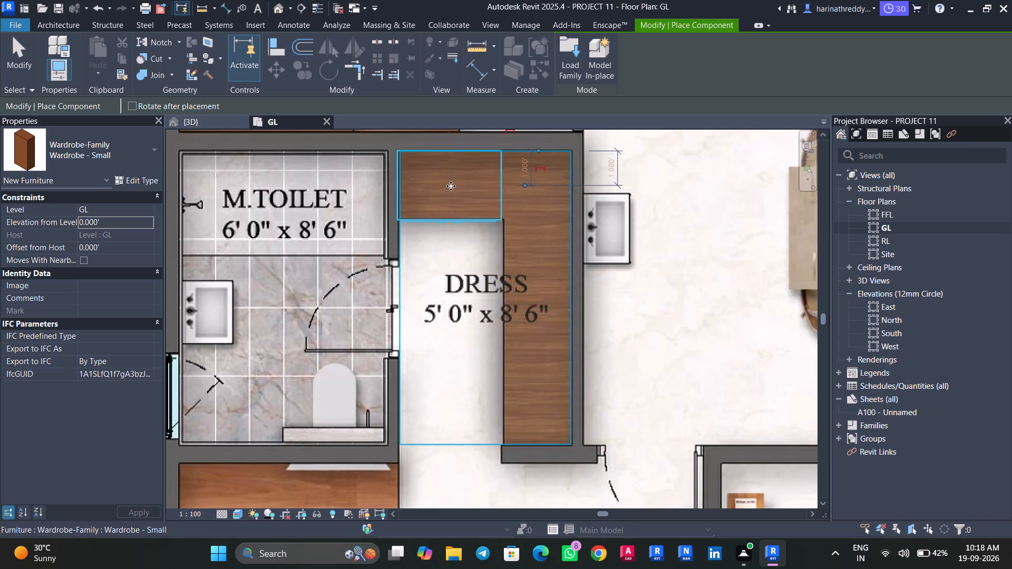
# Place two rotated Wardrobe-Family Wardrobe - Large units end to end along the Dining-side wall of Dress, over the drawn wardrobe, and finish placing.
pyautogui.click(126, 148)
pyautogui.click(94, 302)
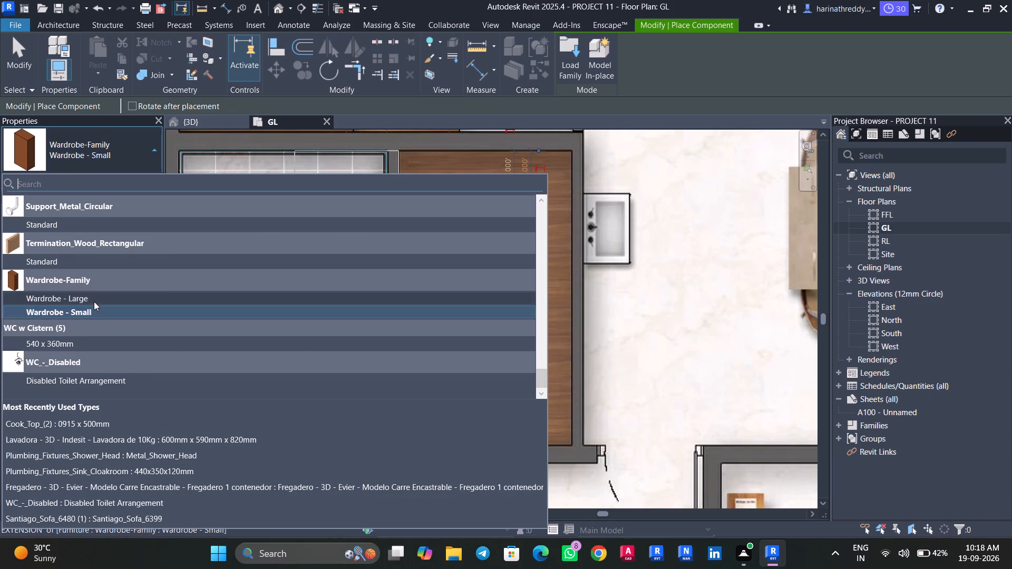
pyautogui.press('space')
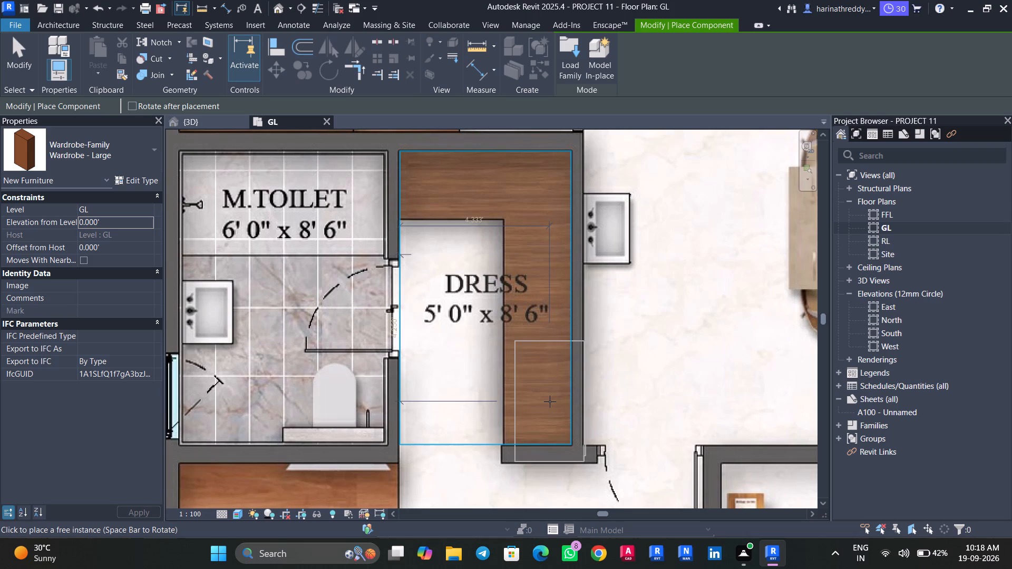
pyautogui.press('space')
pyautogui.press('space')
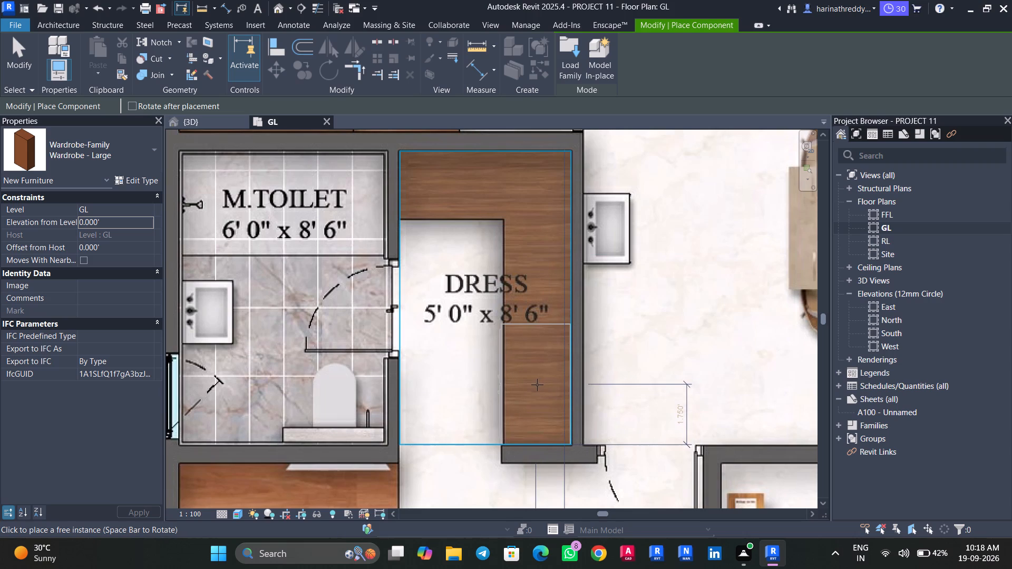
pyautogui.click(537, 385)
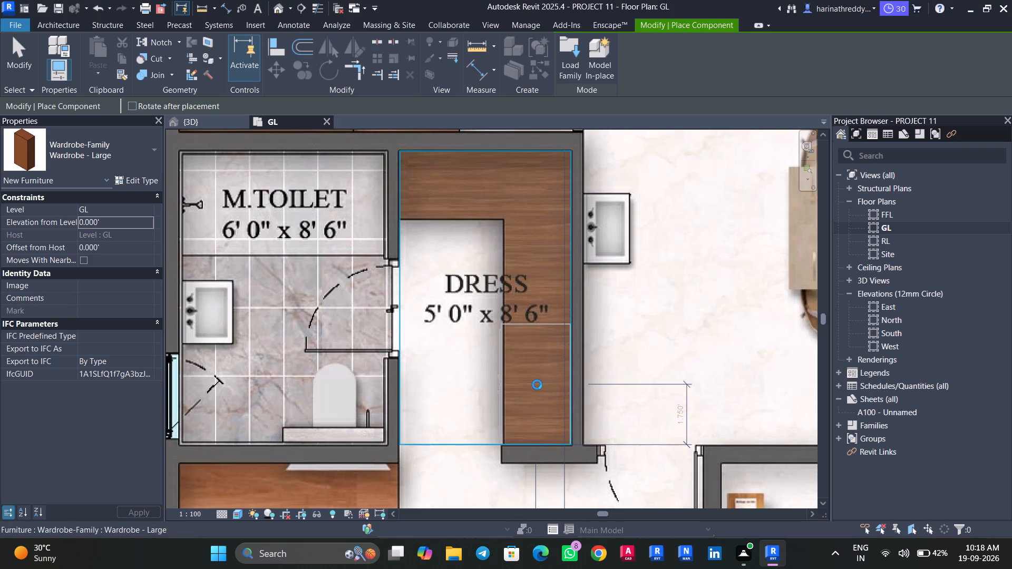
pyautogui.click(539, 263)
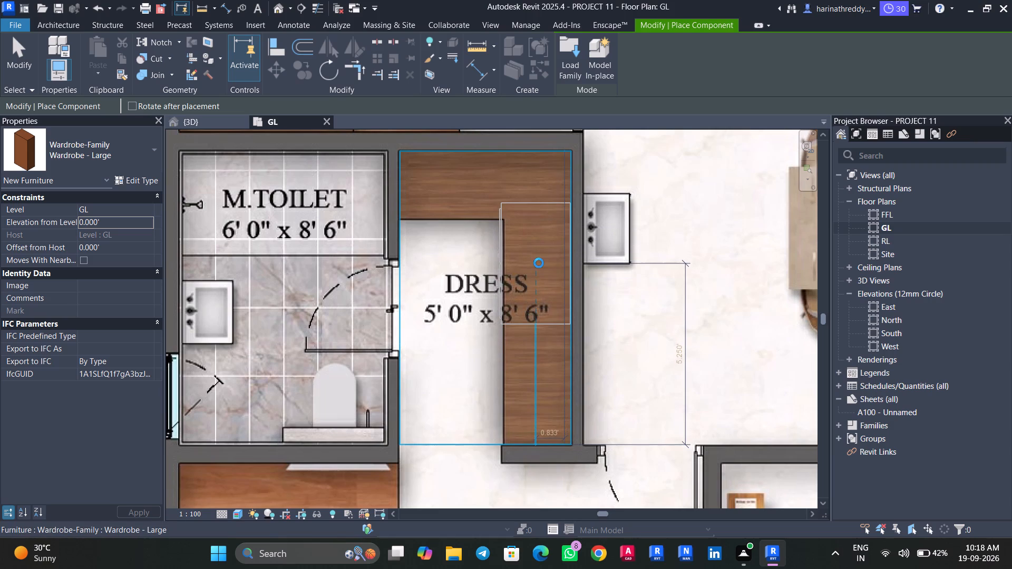
pyautogui.press('Escape')
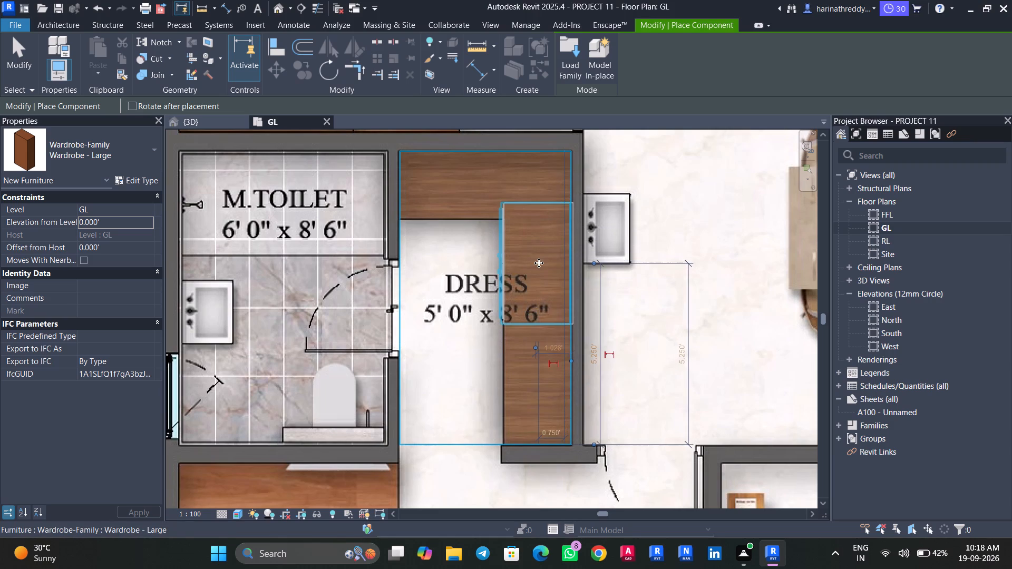
pyautogui.press('Escape')
pyautogui.press('Escape')
pyautogui.press('Tab')
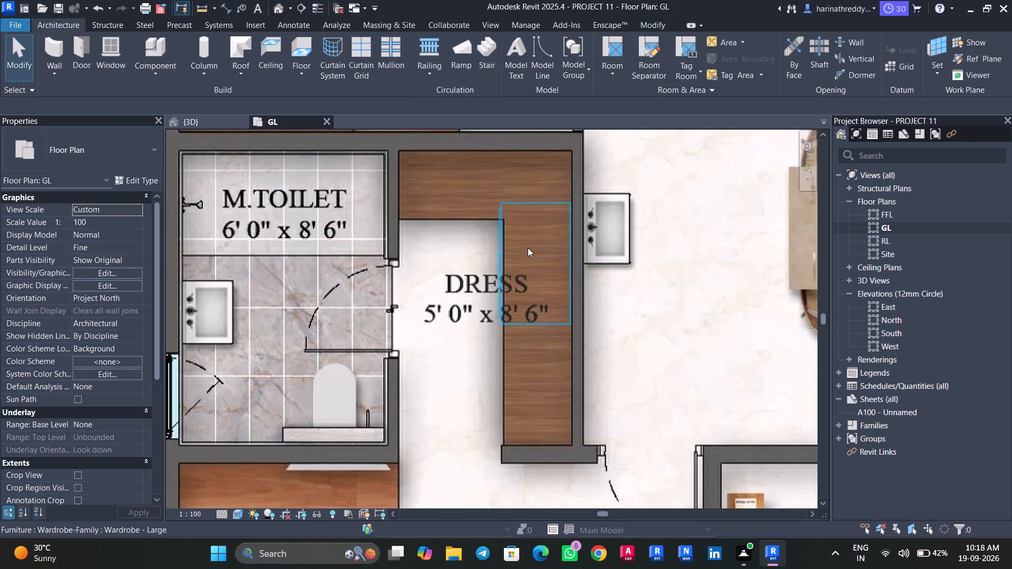
# Place a Basic_workdek_7034 desk in M.Bed Room against the M.Toilet wall, over the drawn desk.
pyautogui.scroll(-9, 468, 370)
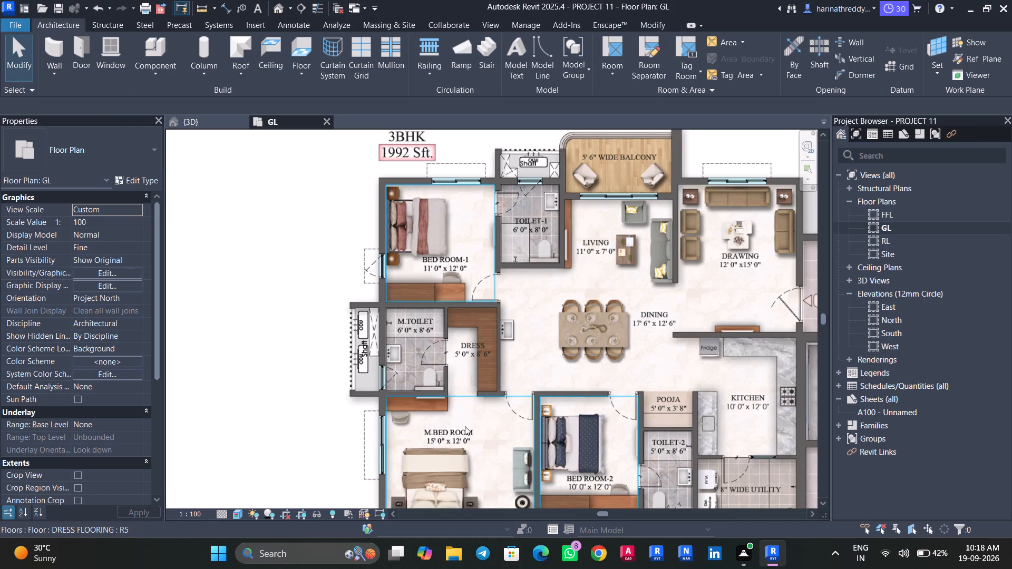
pyautogui.moveTo(483, 427); pyautogui.dragTo(494, 303, button='middle')
pyautogui.scroll(3, 492, 308)
pyautogui.moveTo(492, 308); pyautogui.dragTo(532, 320, button='middle')
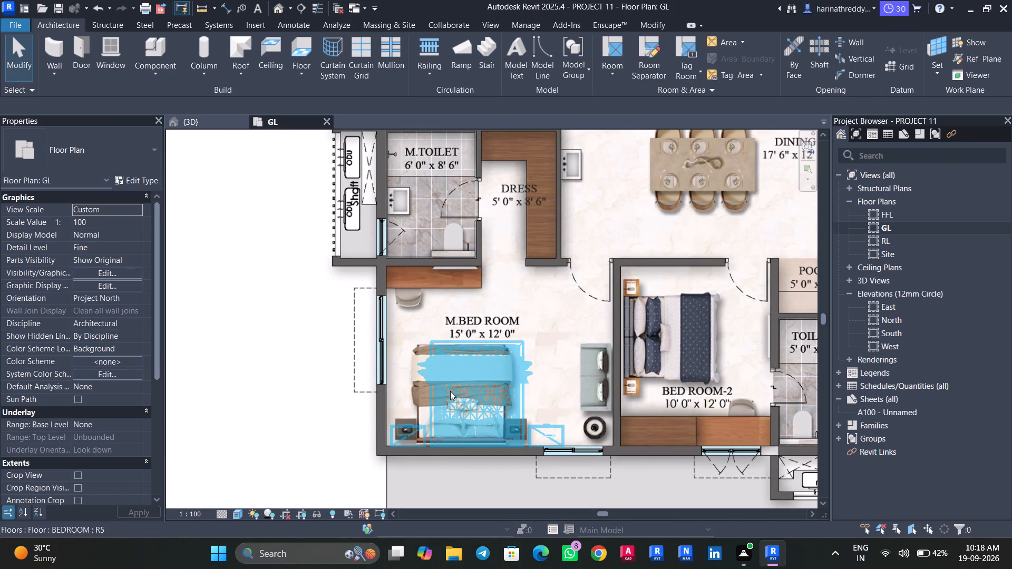
pyautogui.write('cm')
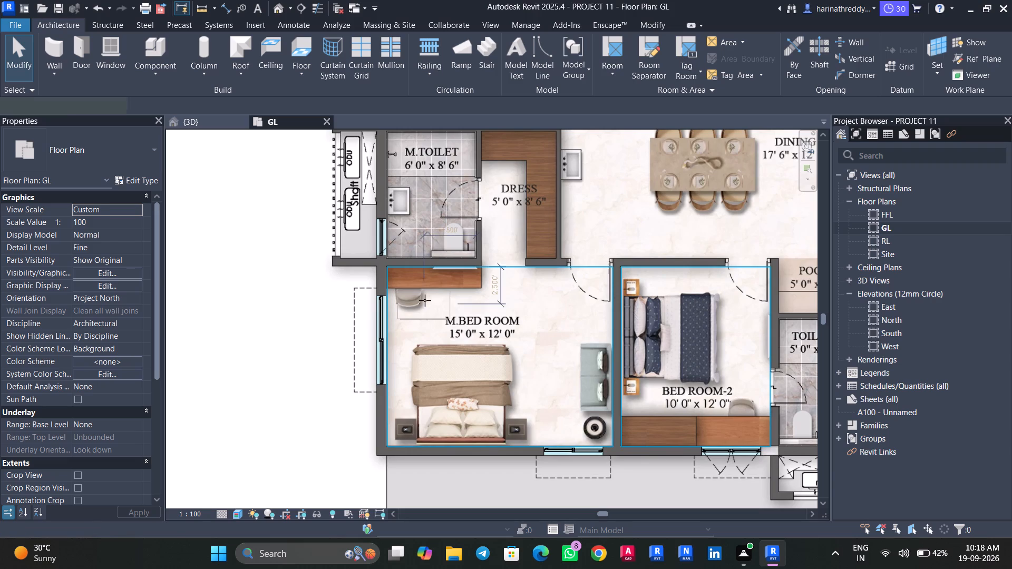
pyautogui.click(107, 148)
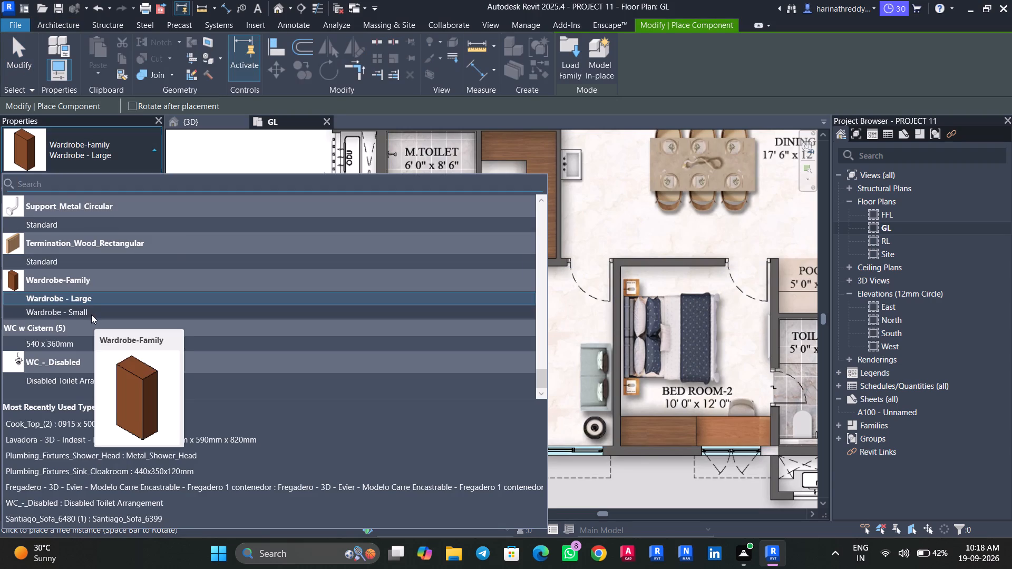
pyautogui.scroll(-2, 91, 315)
pyautogui.scroll(4, 91, 315)
pyautogui.scroll(18, 91, 315)
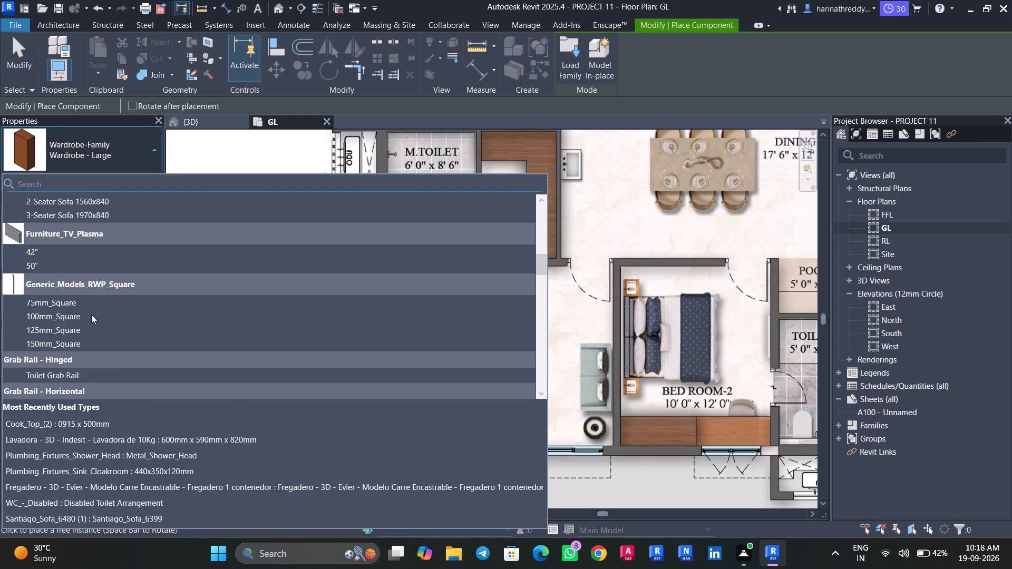
pyautogui.scroll(18, 91, 315)
pyautogui.click(96, 228)
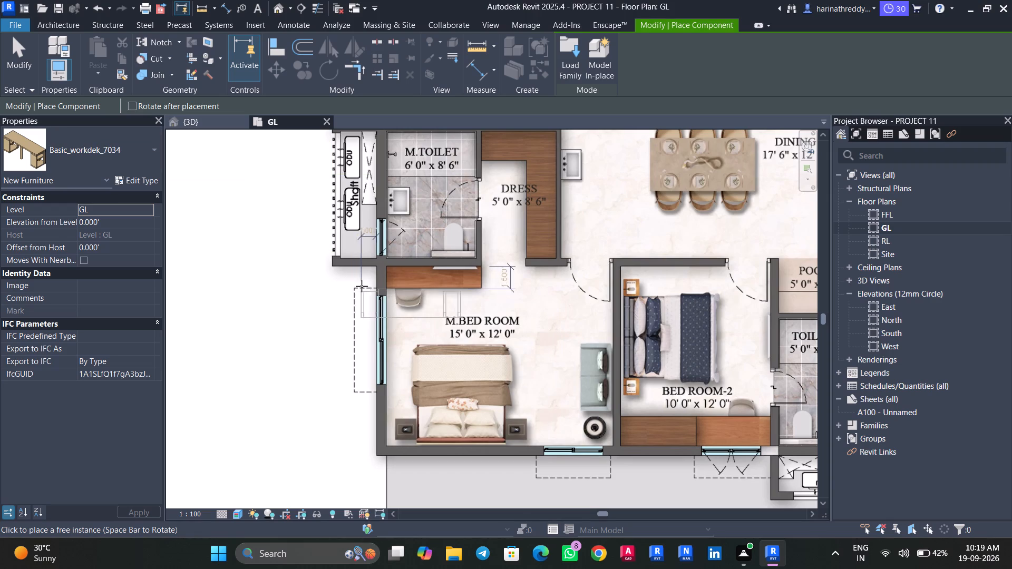
pyautogui.scroll(6, 395, 289)
pyautogui.scroll(-1, 397, 287)
pyautogui.scroll(1, 397, 287)
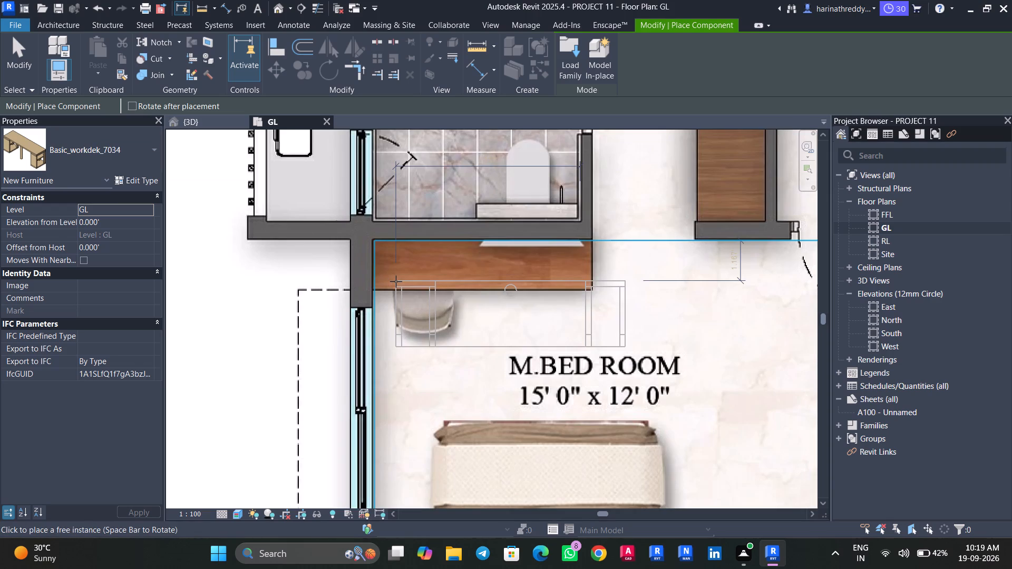
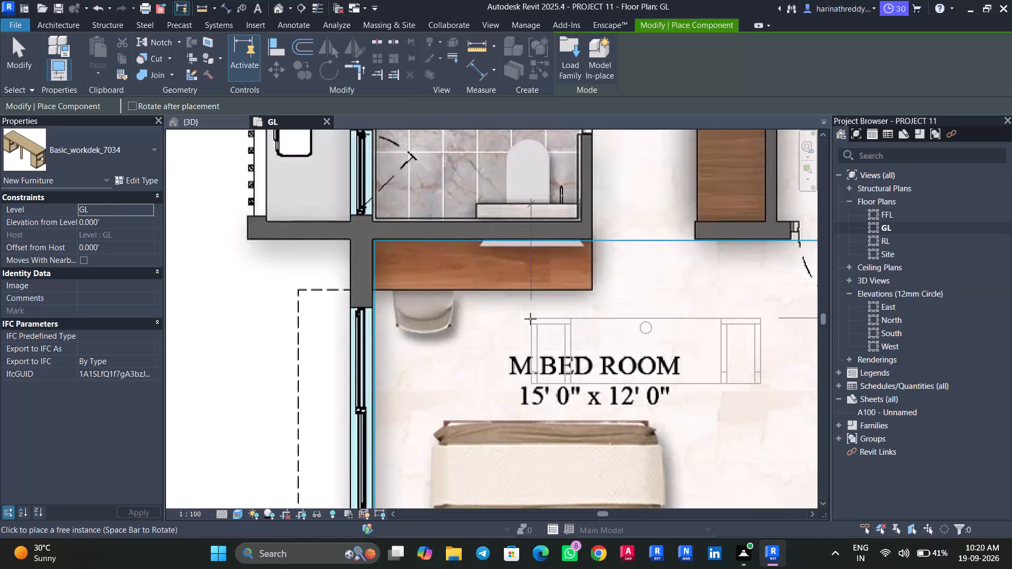
# Place a Basic_workdek_7034 desk over the drawn desk in M.Bed Room, in the corner between the M.Toilet wall and the window wall.
pyautogui.scroll(-3, 530, 319)
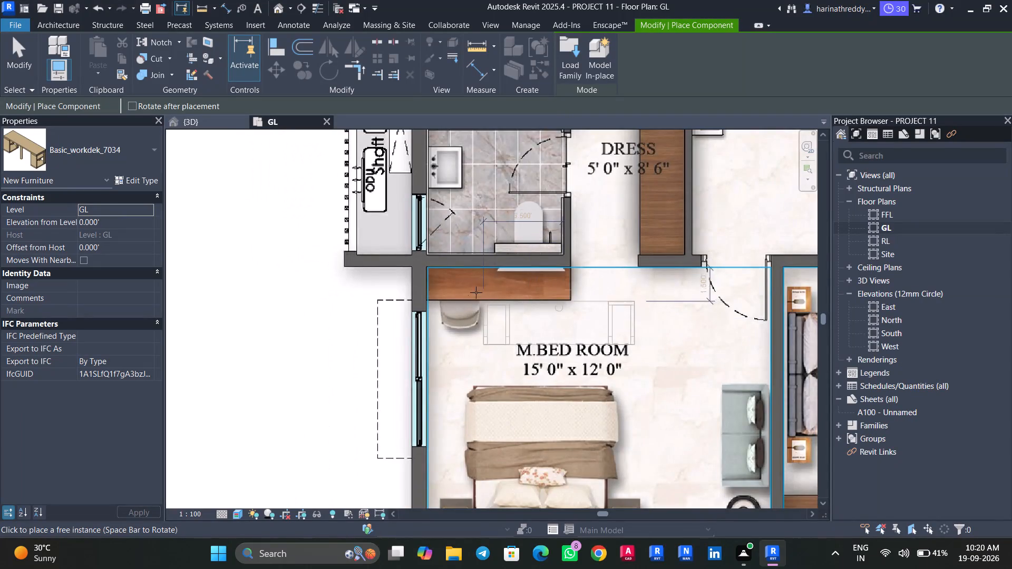
pyautogui.scroll(5, 462, 287)
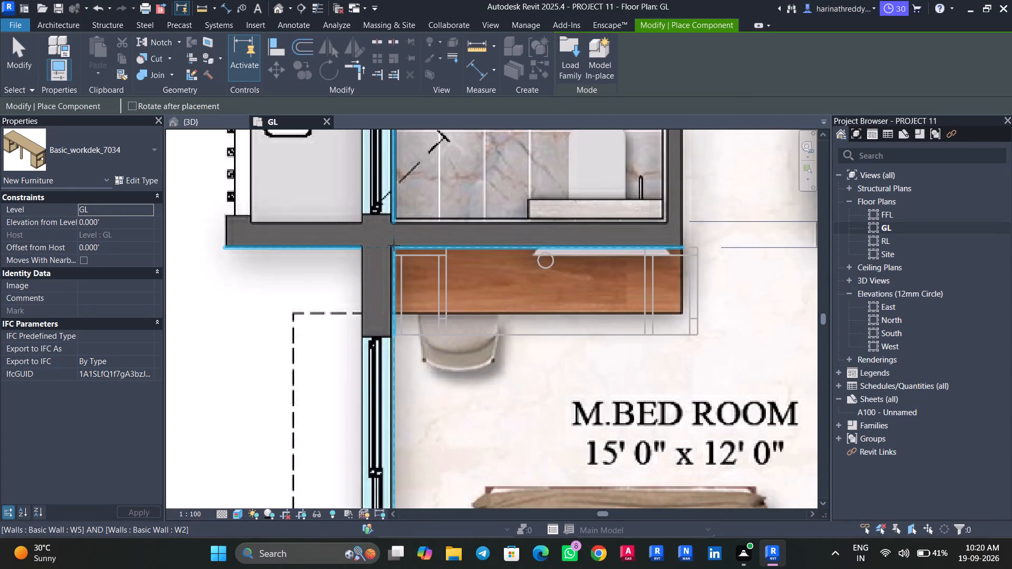
pyautogui.click(394, 245)
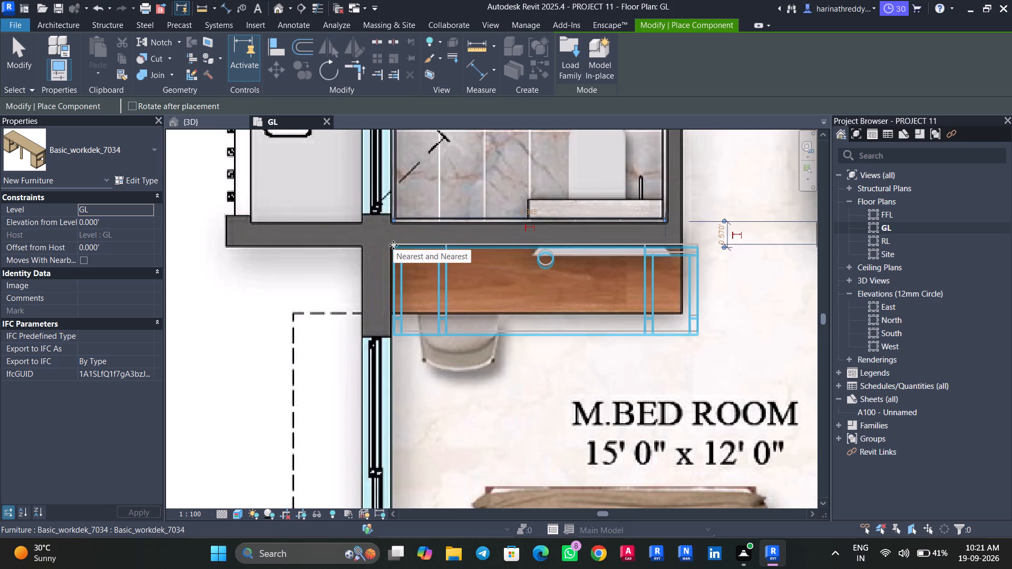
# Place a Furniture_Chair_Office 650x470x410mm, rotated half a turn, over the drawn chair at the M.Bed Room desk, and finish placing.
pyautogui.click(126, 161)
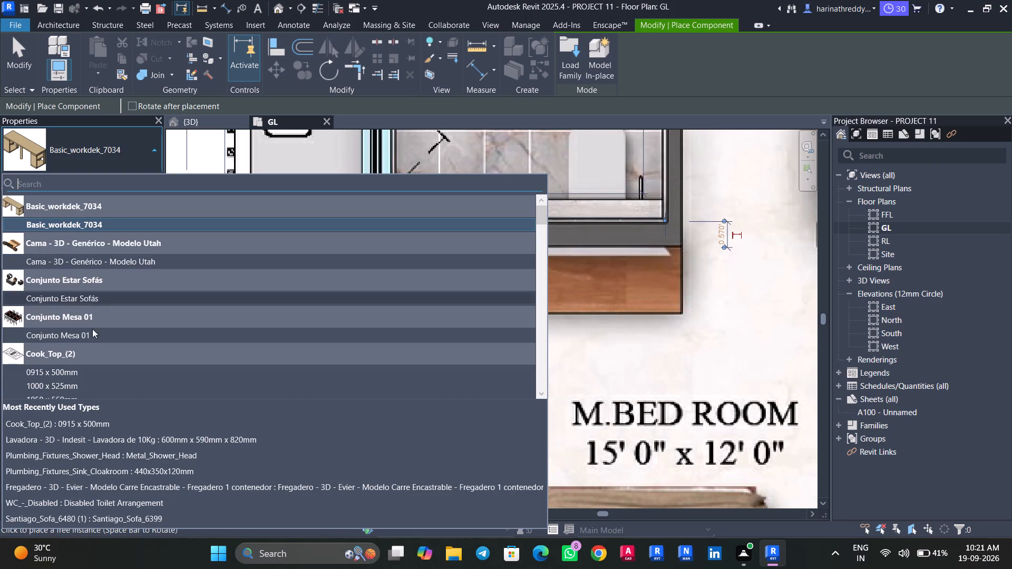
pyautogui.scroll(3, 84, 282)
pyautogui.scroll(-3, 84, 282)
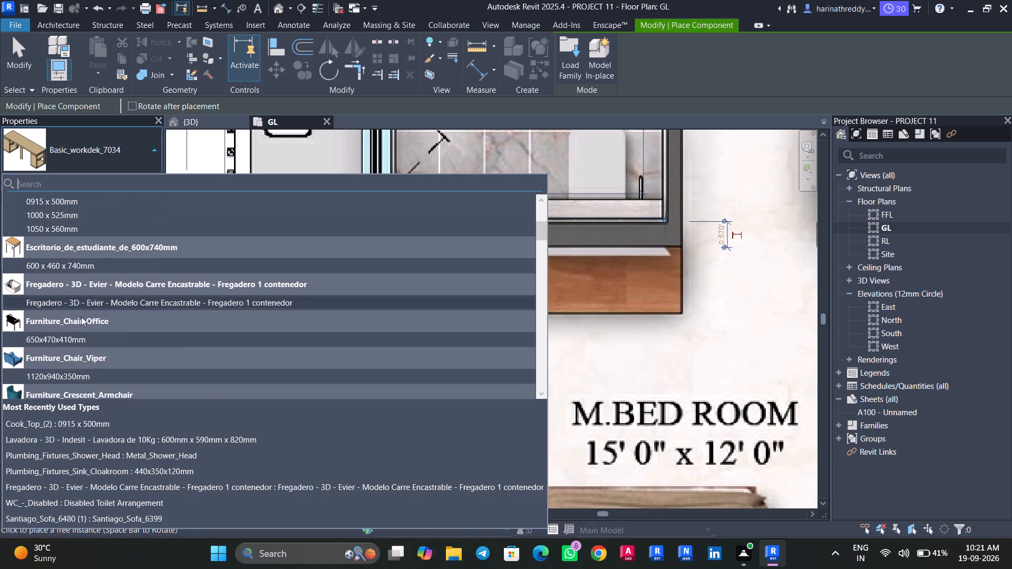
pyautogui.click(73, 339)
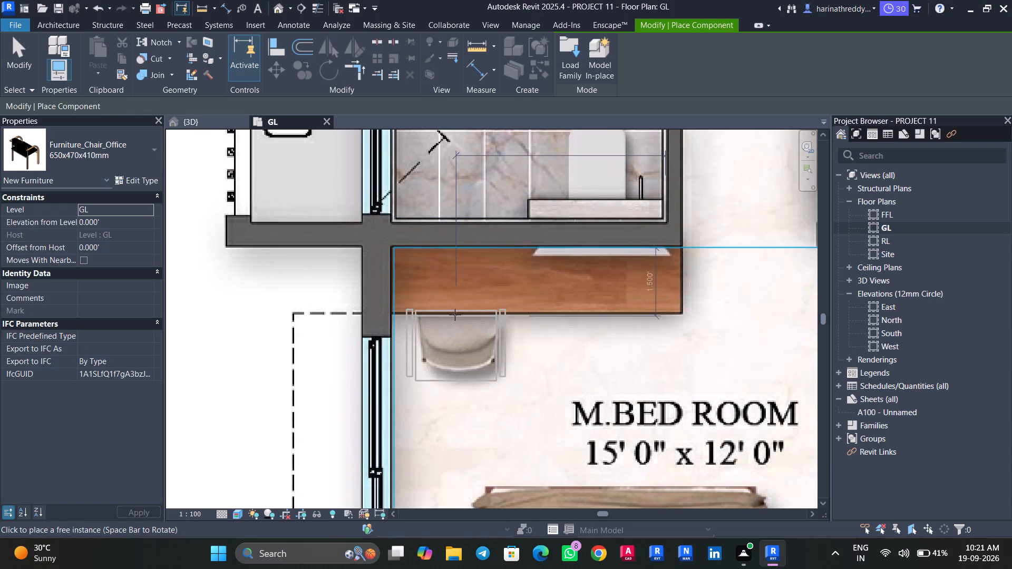
pyautogui.press('space')
pyautogui.press('space')
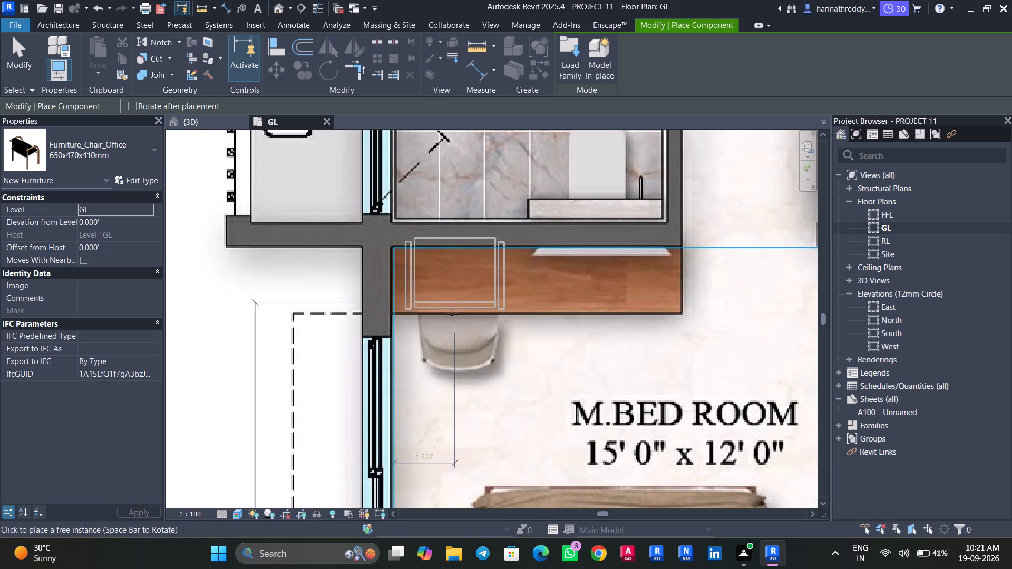
pyautogui.click(460, 358)
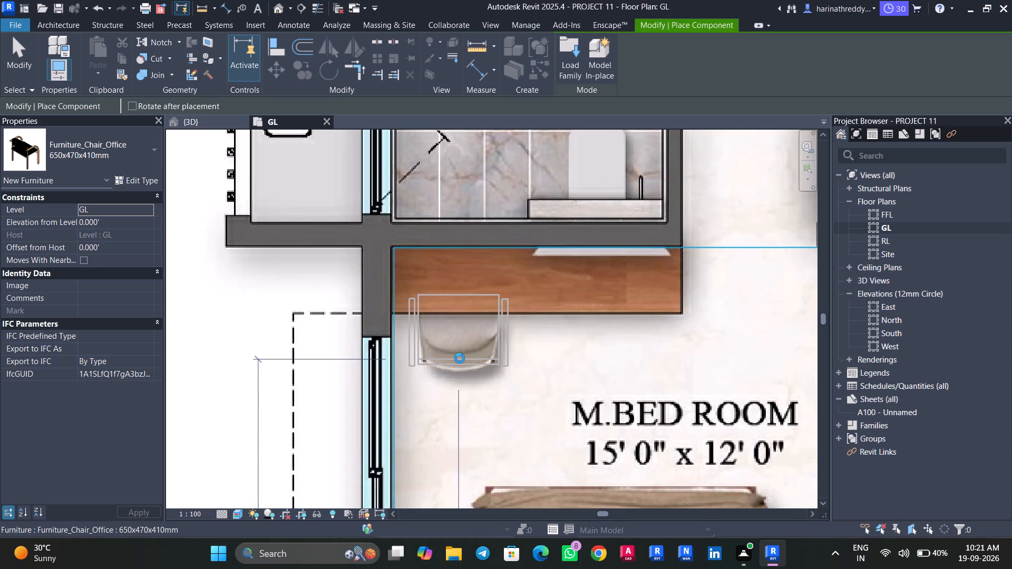
pyautogui.press('Escape')
pyautogui.press('Escape')
pyautogui.press('Escape')
# Place a rotated suite elevator closet along the window wall of Bed Room-2, over the drawn wardrobe in the M.Bed Room-side corner.
pyautogui.scroll(-9, 472, 385)
pyautogui.moveTo(587, 415); pyautogui.dragTo(586, 413, button='middle')
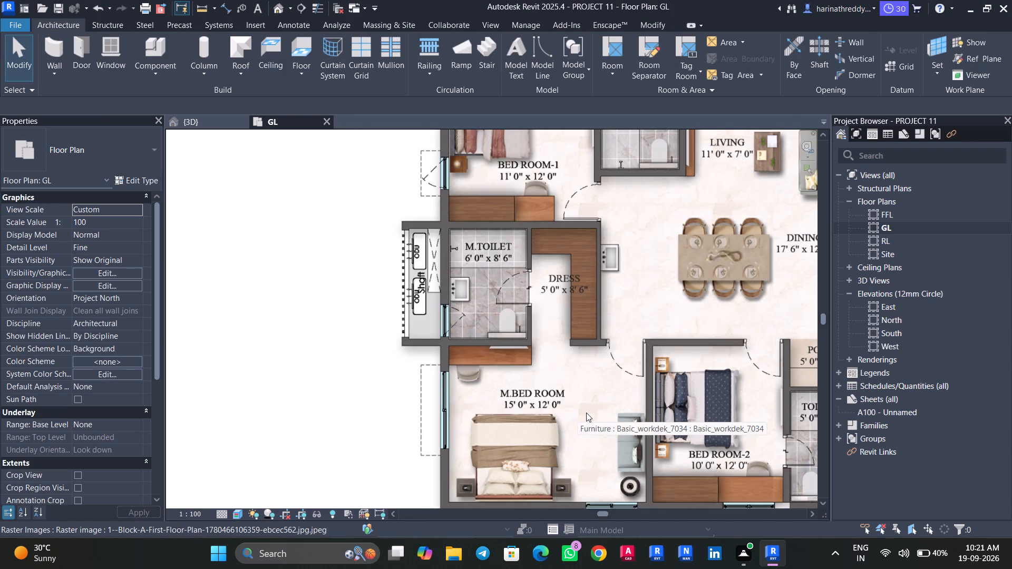
pyautogui.moveTo(586, 413); pyautogui.dragTo(444, 427, button='middle')
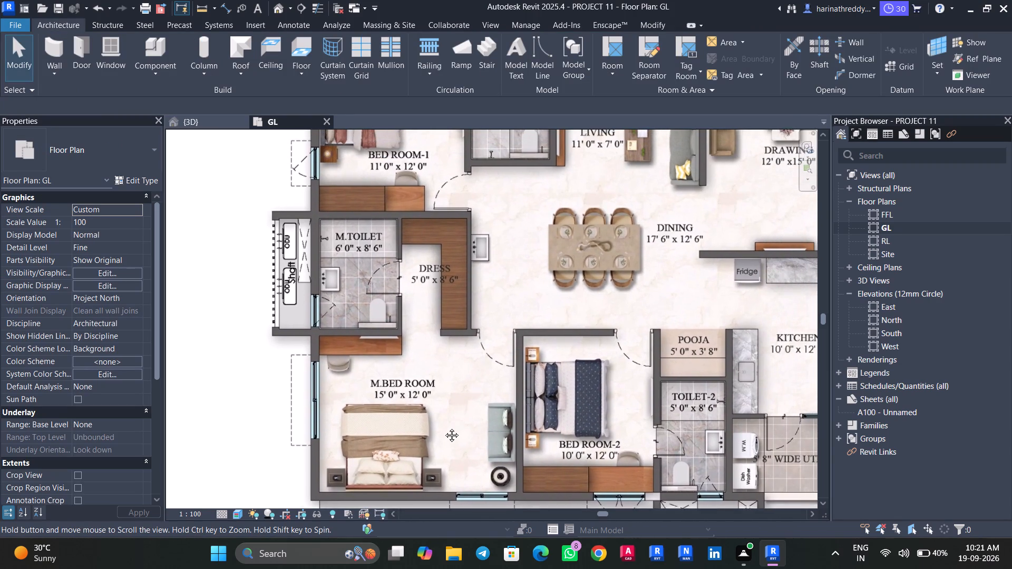
pyautogui.moveTo(444, 427); pyautogui.dragTo(423, 389, button='middle')
pyautogui.press('Tab')
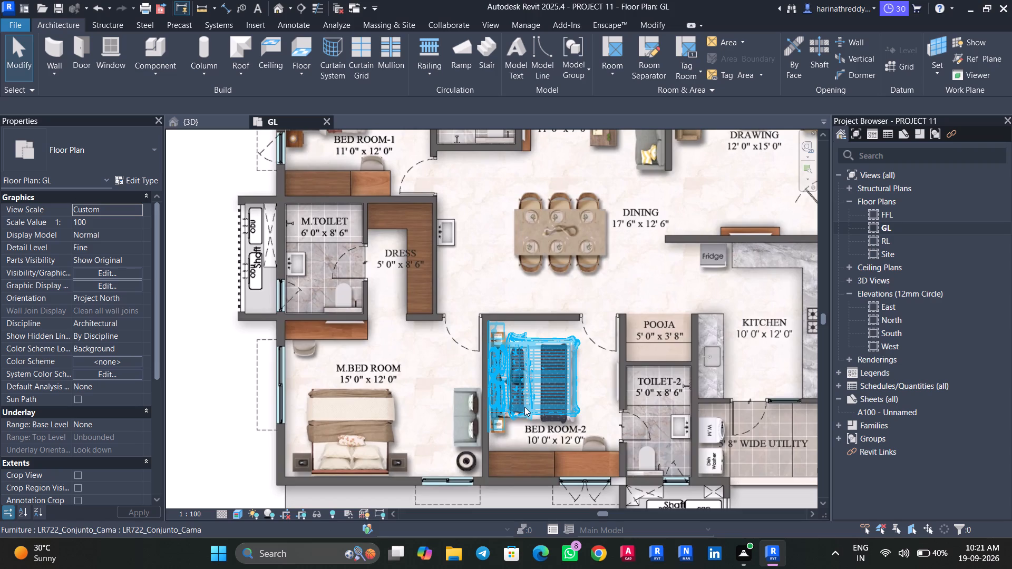
pyautogui.scroll(5, 527, 441)
pyautogui.moveTo(542, 448); pyautogui.dragTo(524, 393, button='middle')
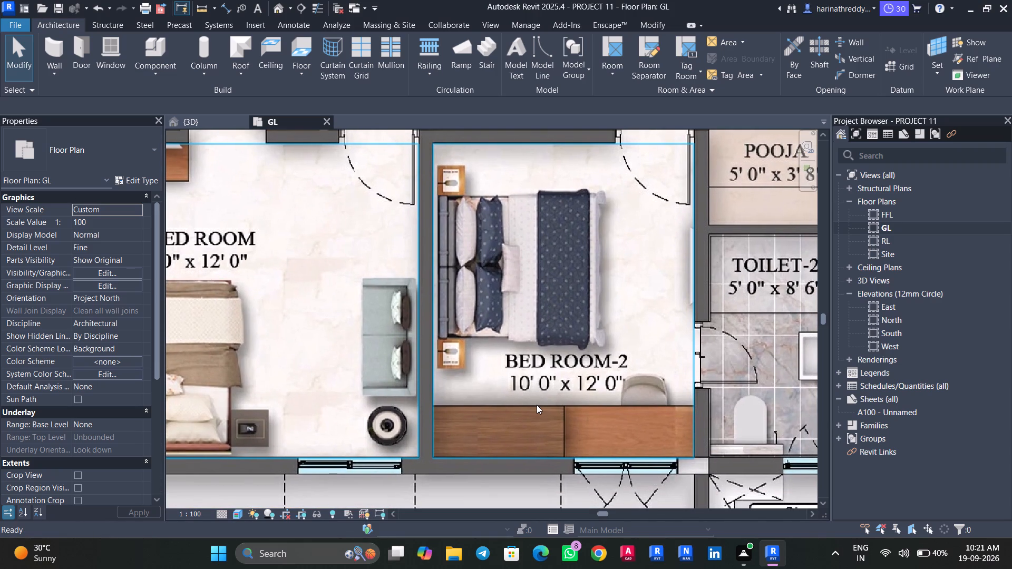
pyautogui.write('cm')
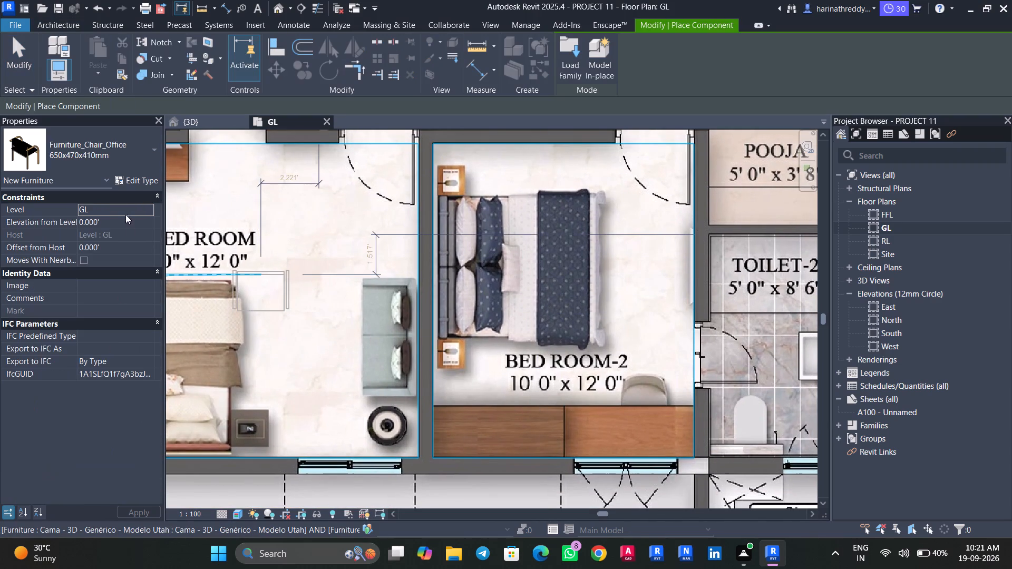
pyautogui.click(115, 169)
pyautogui.scroll(10, 104, 327)
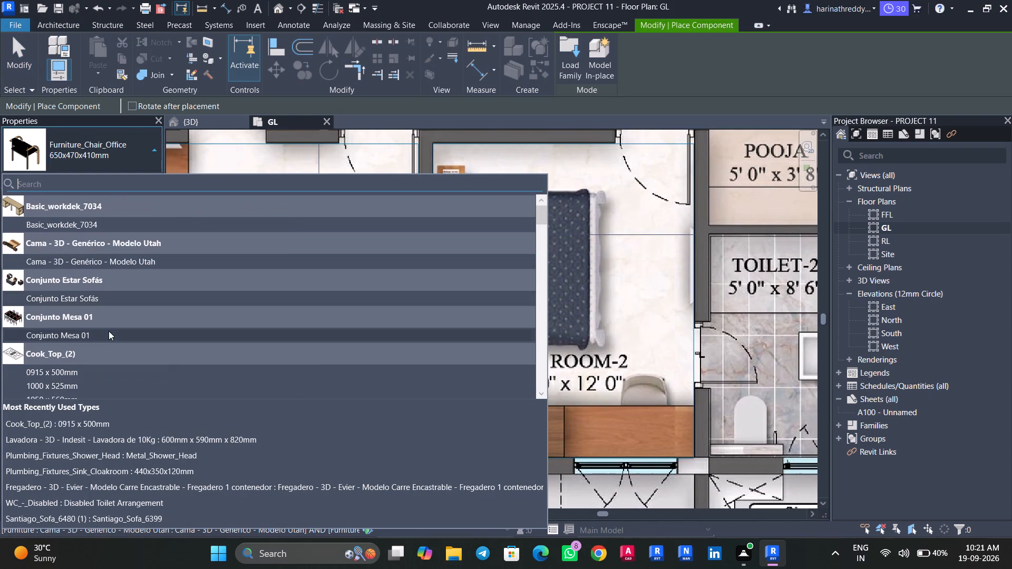
pyautogui.scroll(-7, 106, 317)
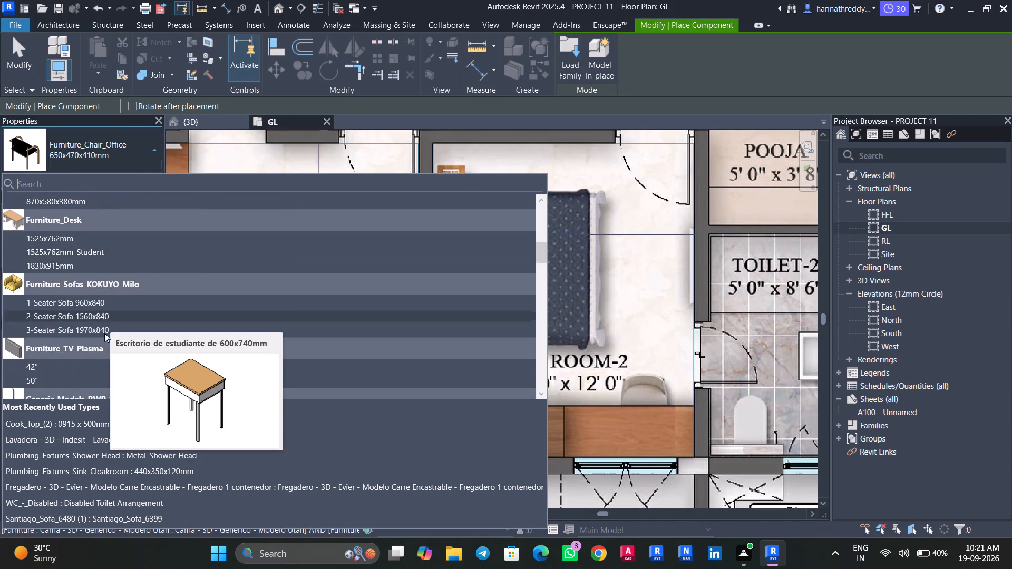
pyautogui.scroll(-6, 96, 369)
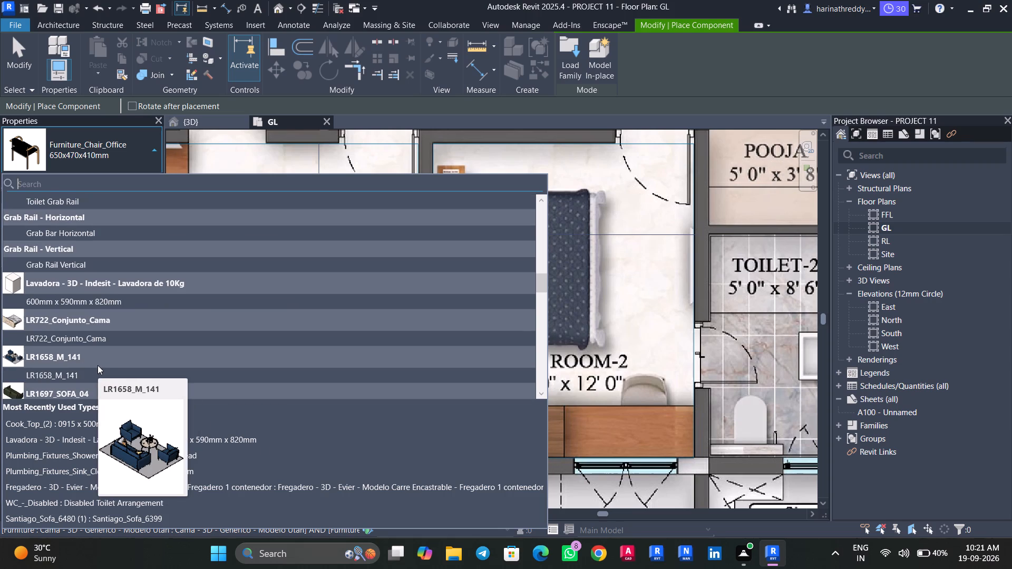
pyautogui.scroll(-2, 99, 380)
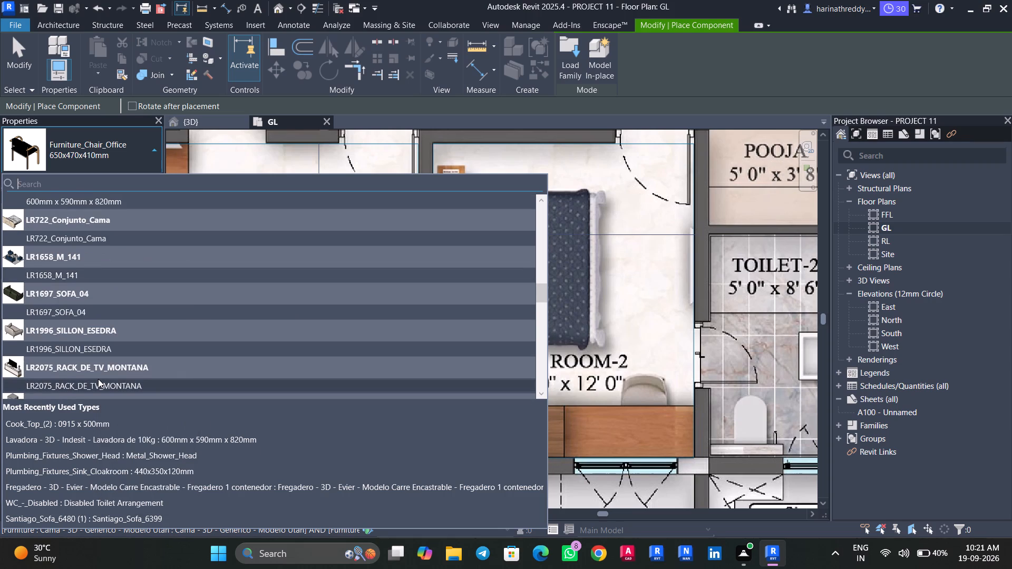
pyautogui.scroll(-5, 96, 383)
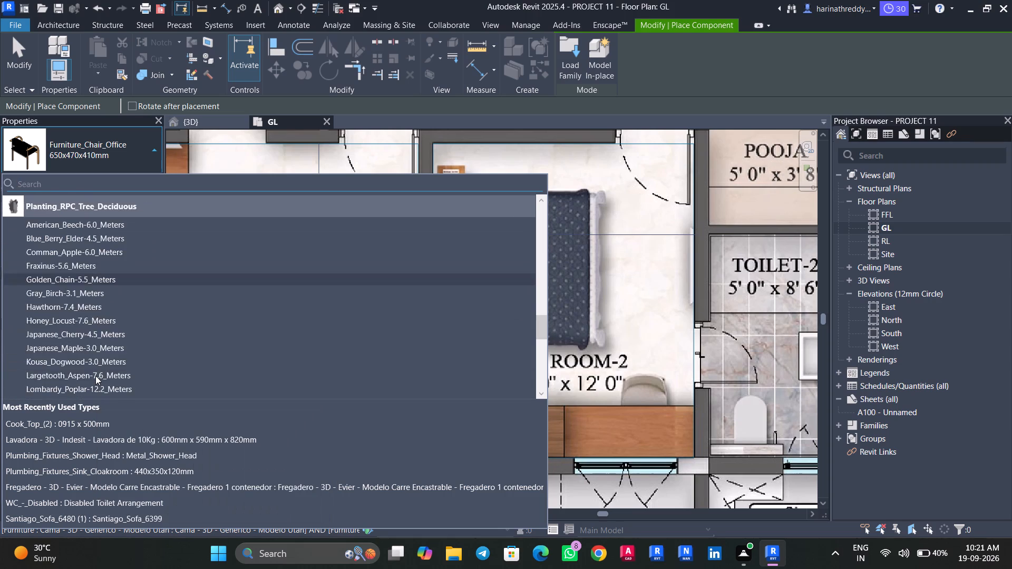
pyautogui.scroll(-7, 95, 376)
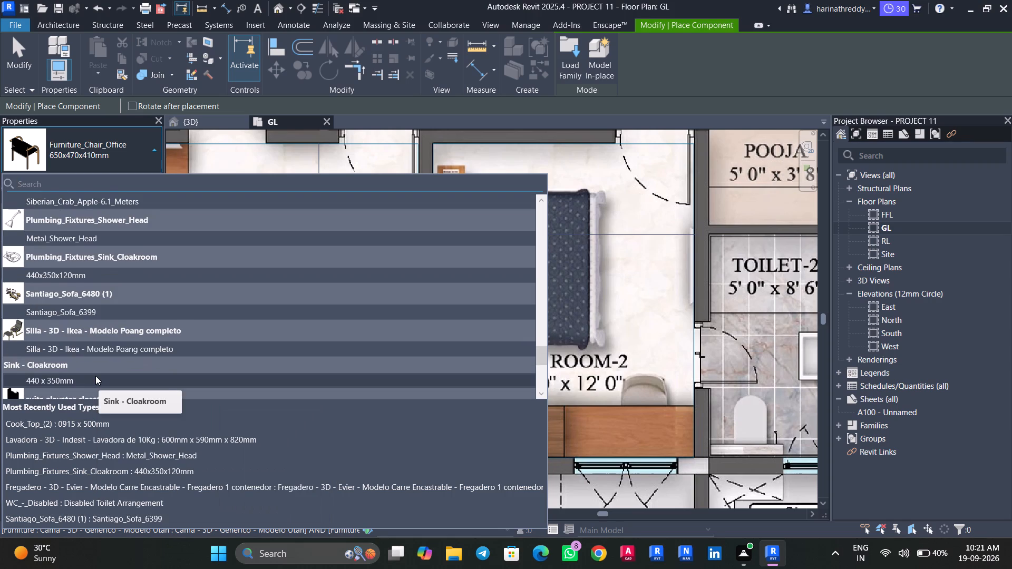
pyautogui.scroll(-1, 95, 376)
pyautogui.click(95, 369)
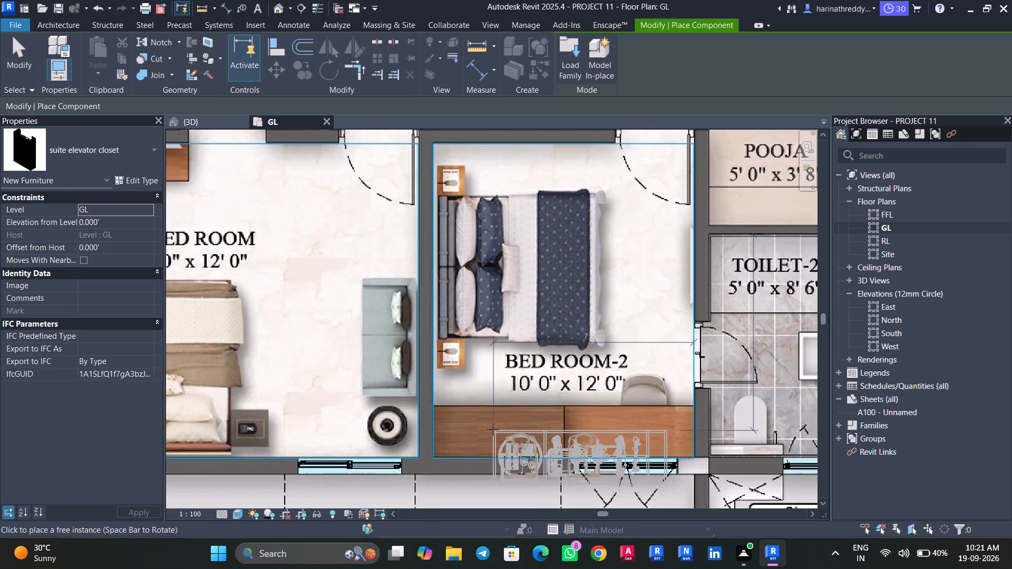
pyautogui.press('space')
pyautogui.press('space')
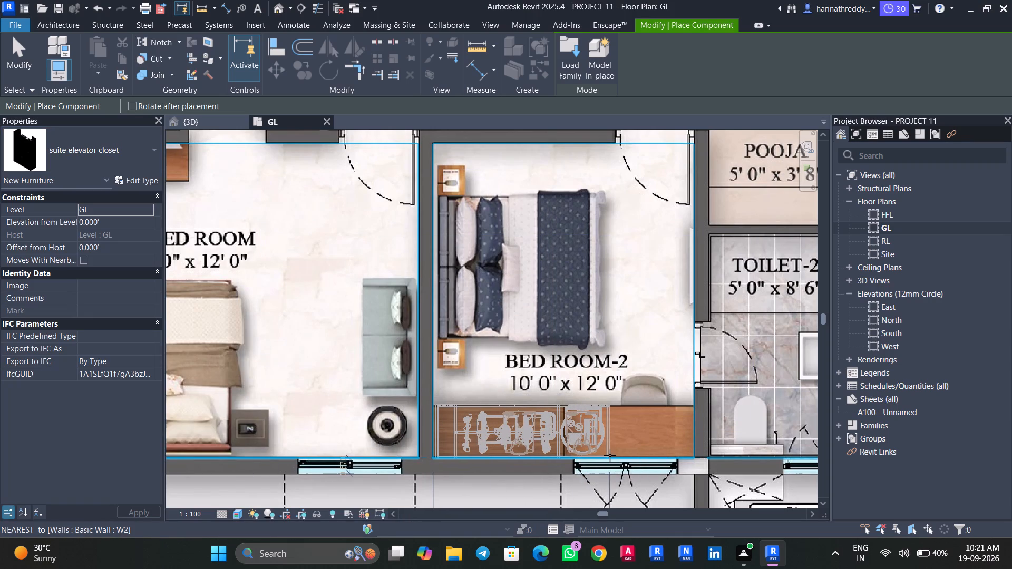
pyautogui.press('space')
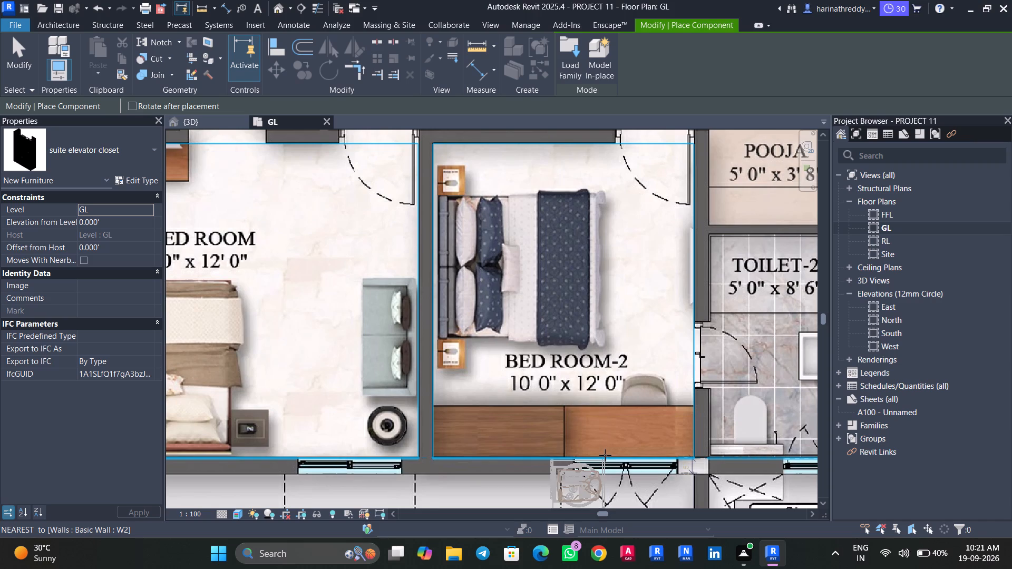
pyautogui.press('space')
pyautogui.press('space')
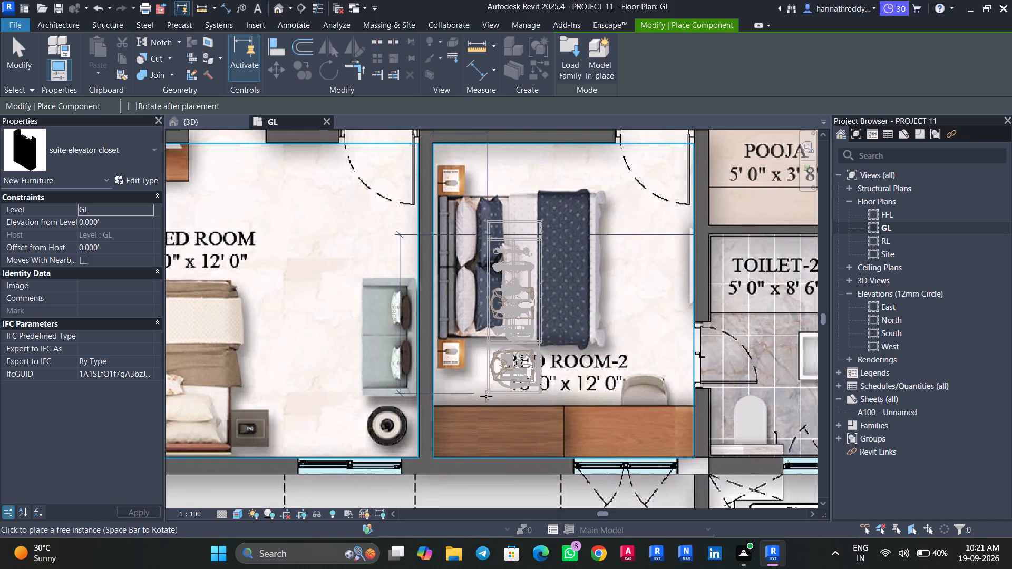
pyautogui.press('space')
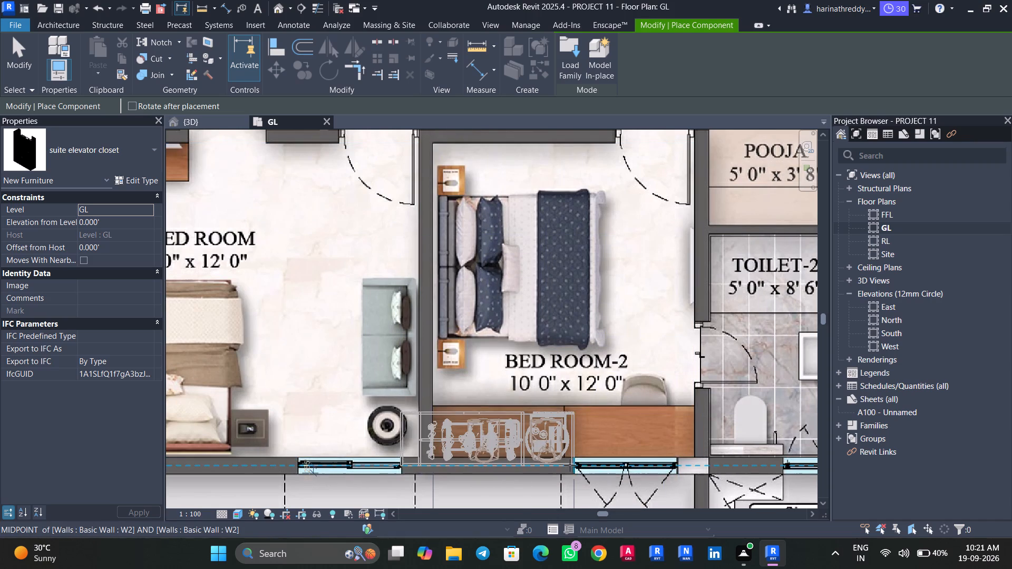
pyautogui.click(607, 454)
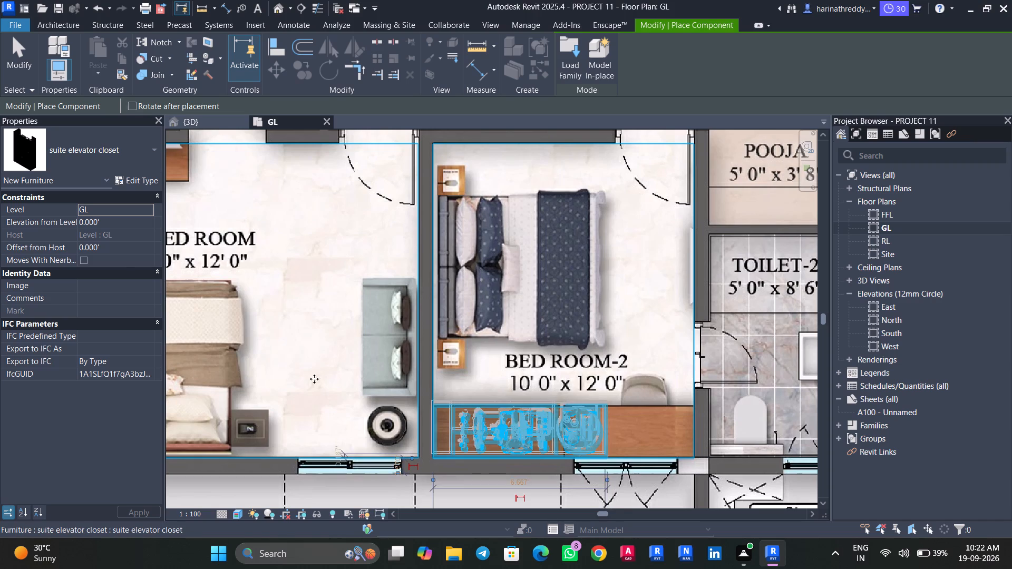
# Place a 600 x 460 x 740mm Escritorio_de_estudiante desk in the Toilet-2-side corner of Bed Room-2, over the drawn desk, and finish placing.
pyautogui.click(69, 164)
pyautogui.scroll(2, 71, 355)
pyautogui.scroll(-1, 71, 355)
pyautogui.scroll(3, 72, 355)
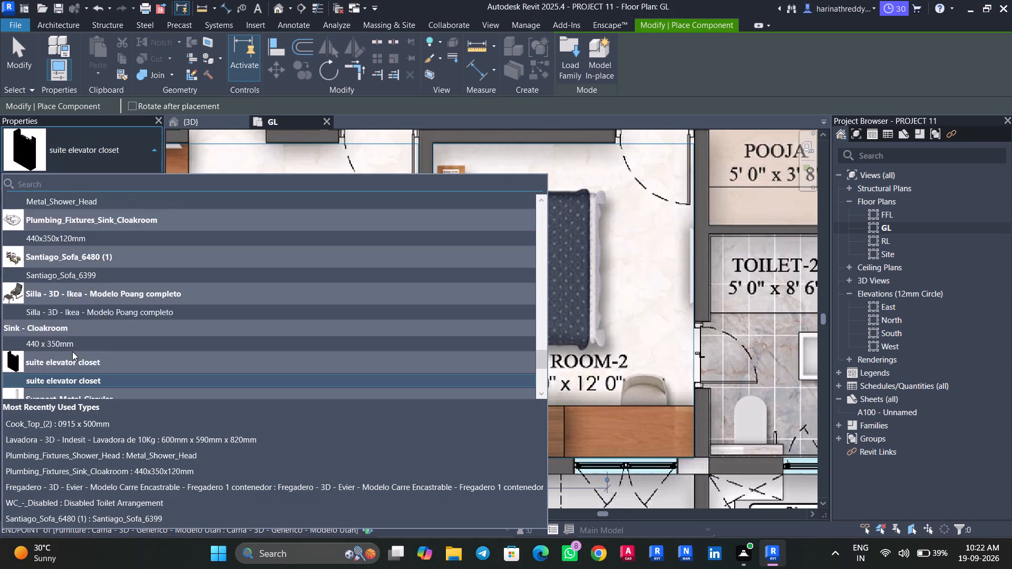
pyautogui.scroll(19, 72, 351)
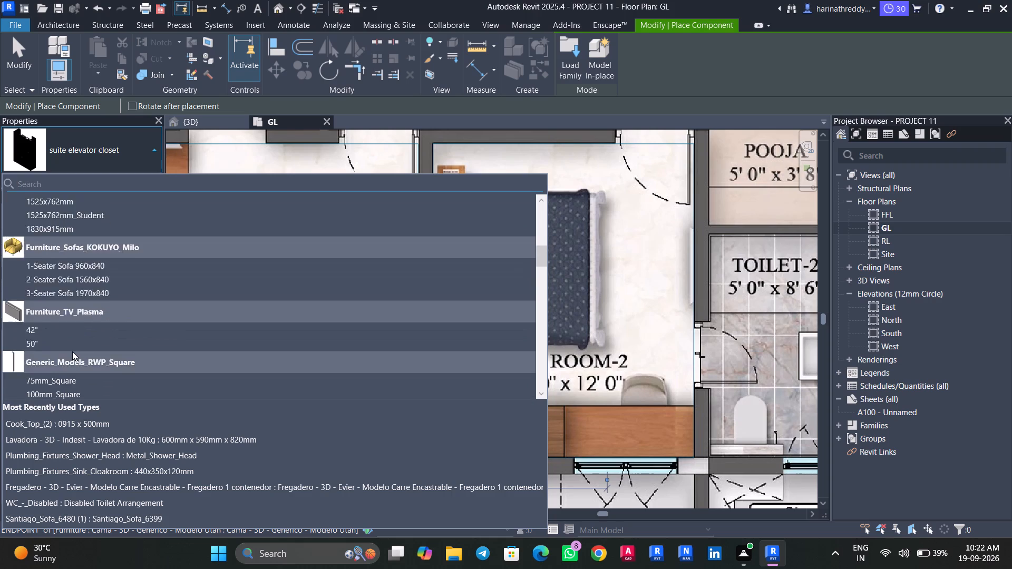
pyautogui.scroll(9, 72, 351)
pyautogui.scroll(-1, 72, 351)
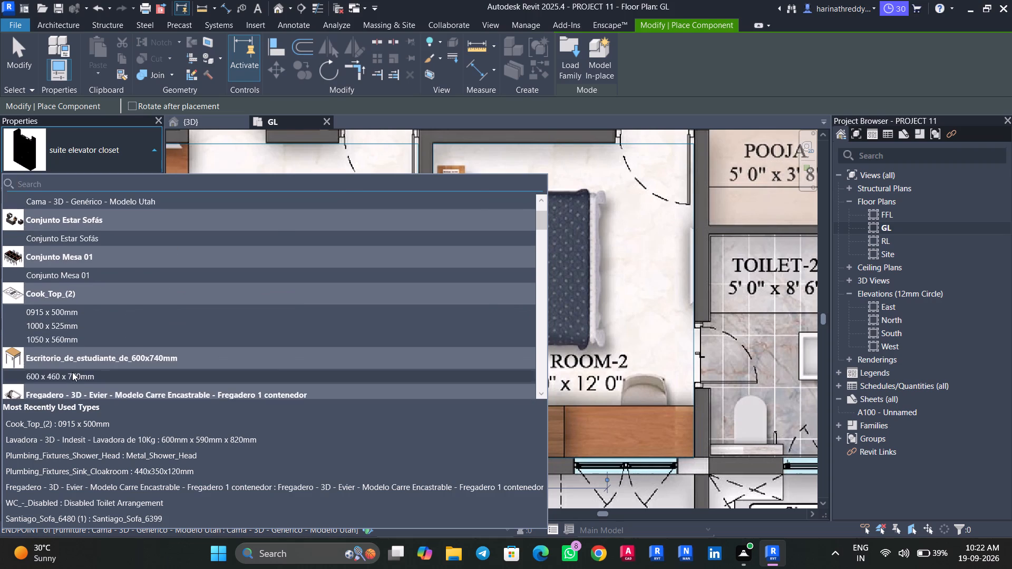
pyautogui.click(72, 372)
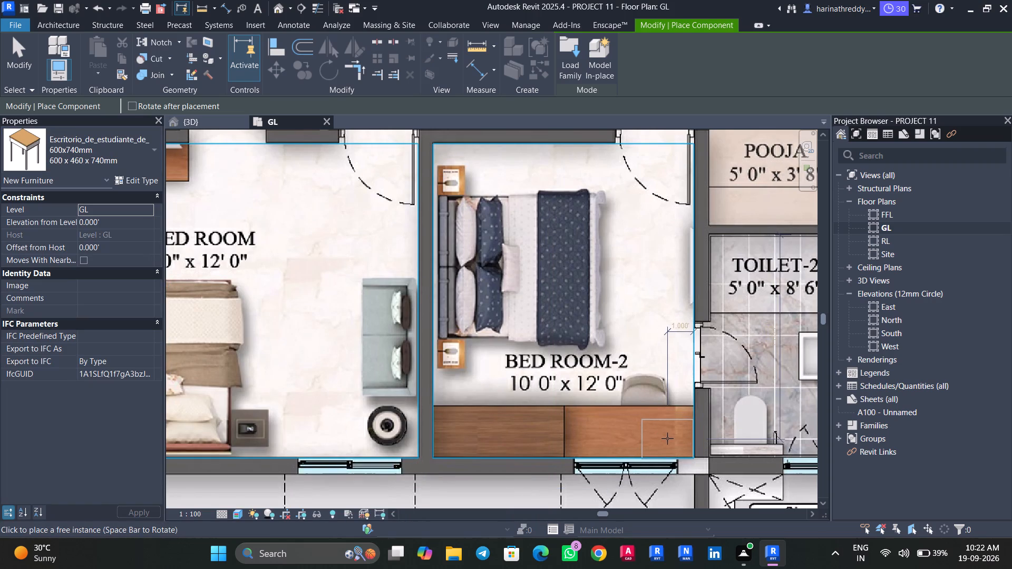
pyautogui.click(669, 437)
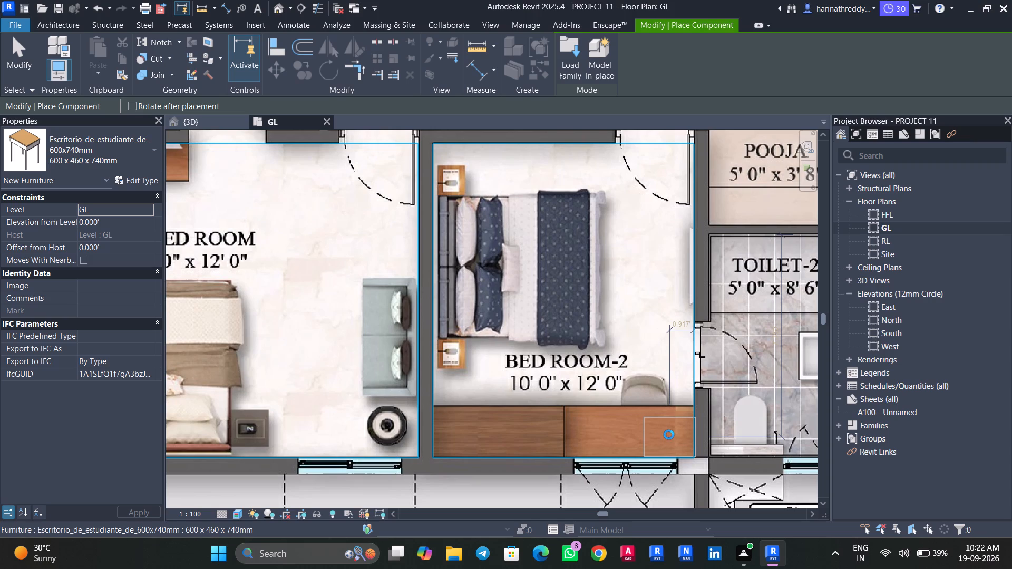
pyautogui.press('Escape')
pyautogui.press('Escape')
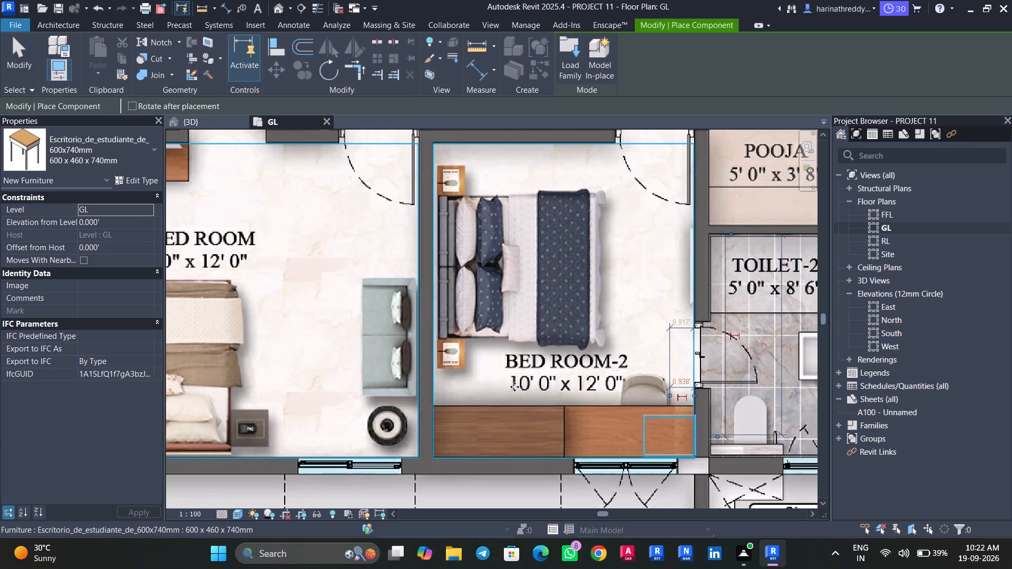
pyautogui.press('Escape')
# Place a Furniture_Chair_Office 650x470x410mm at the student desk in Bed Room-2, near the Toilet-2 wall, and finish placing.
pyautogui.write('cm')
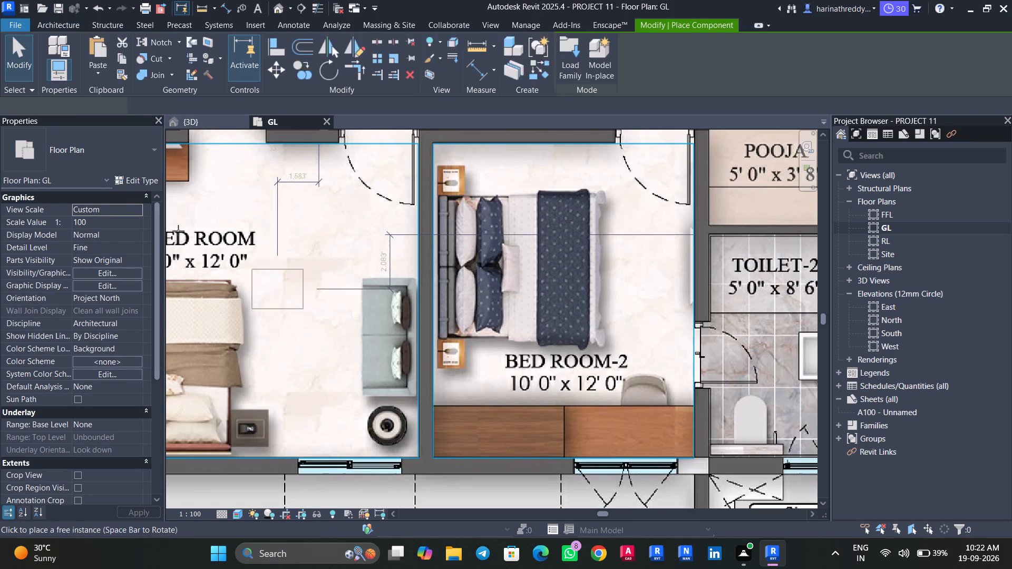
pyautogui.click(111, 167)
pyautogui.click(77, 299)
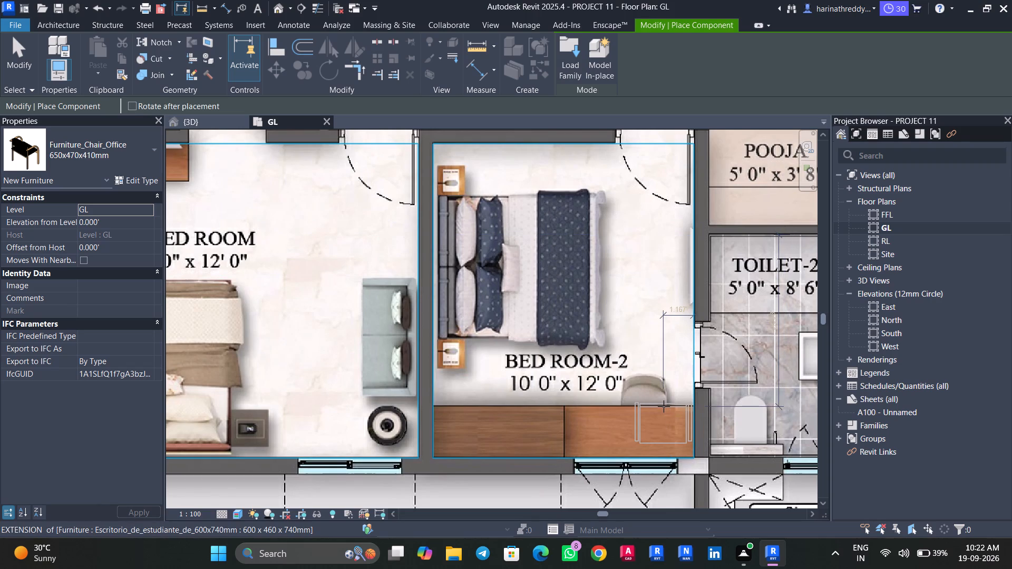
pyautogui.click(664, 406)
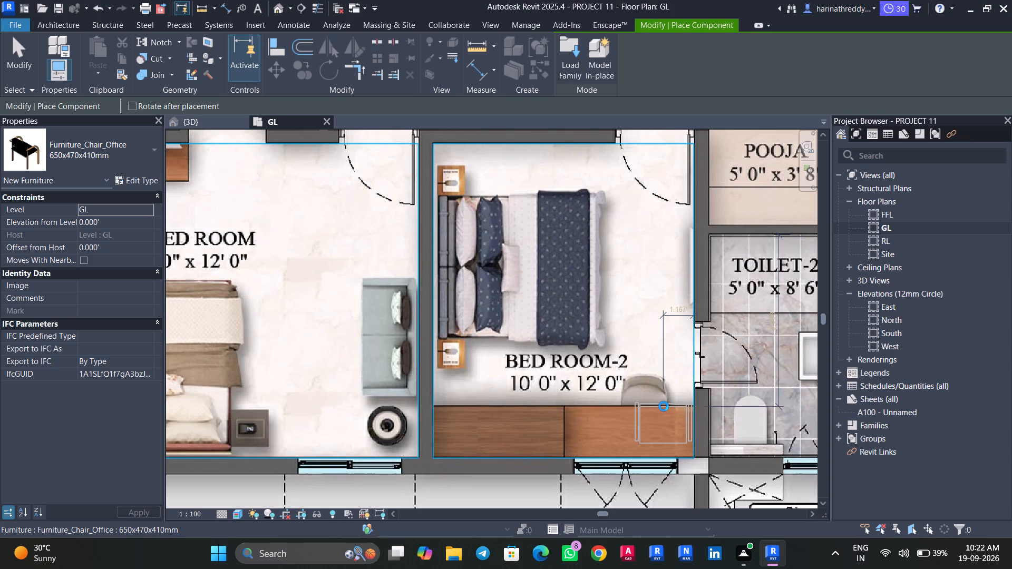
pyautogui.scroll(-8, 664, 406)
pyautogui.press('Escape')
pyautogui.press('Escape')
pyautogui.press('Escape')
pyautogui.scroll(5, 666, 197)
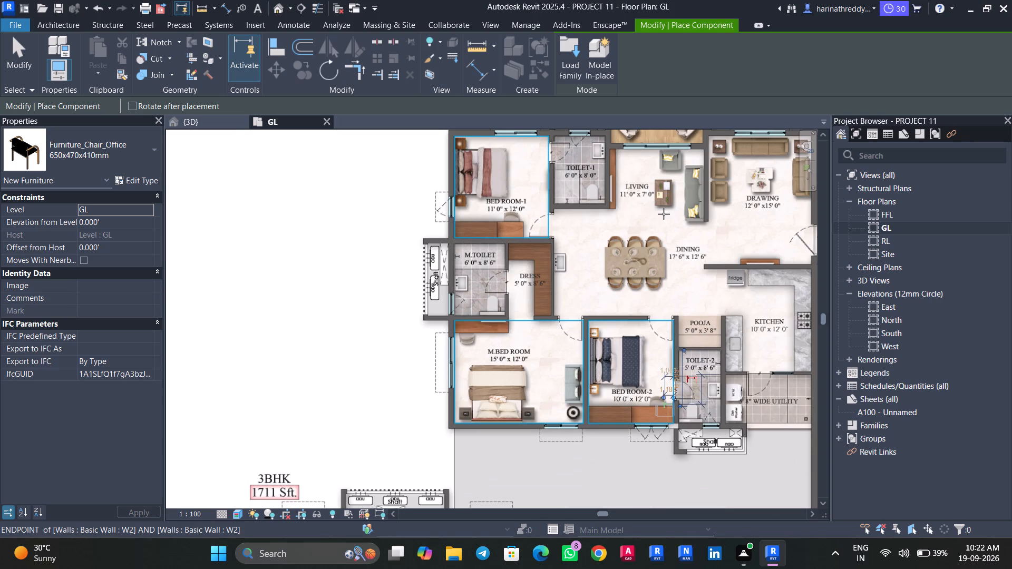
# Examine the living, dining, kitchen, bedroom and toilet areas of the 1992 Sft. apartment for fixtures still missing over the drawn layout.
pyautogui.scroll(4, 669, 201)
pyautogui.scroll(-5, 631, 277)
pyautogui.press('Tab')
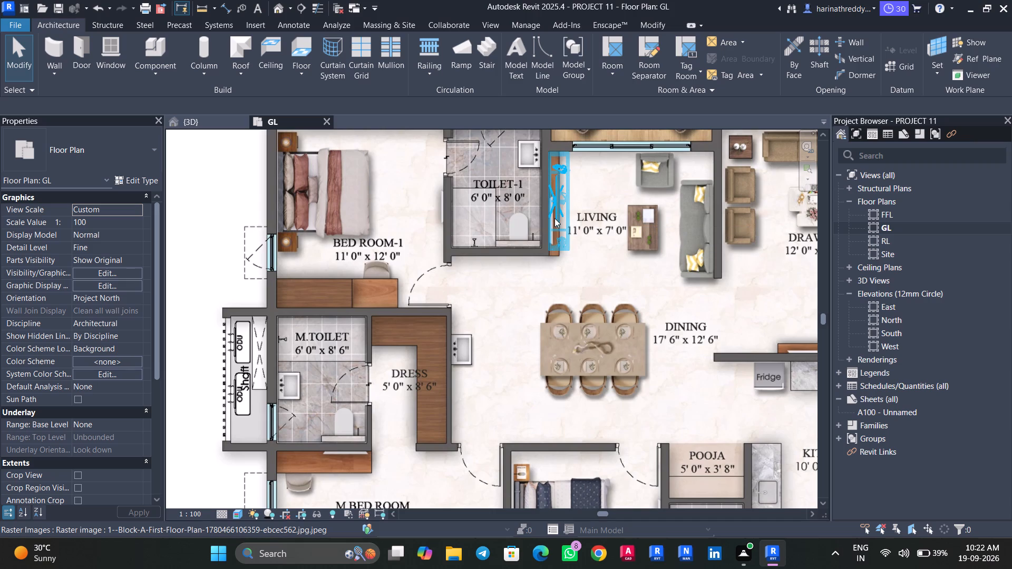
pyautogui.press('Tab')
pyautogui.press('Tab')
pyautogui.press('Tab')
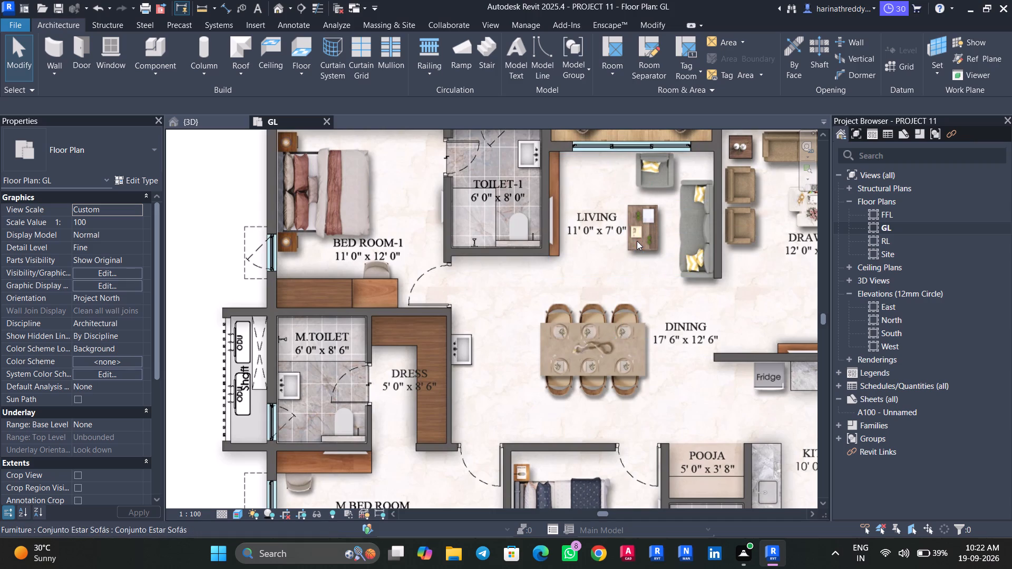
pyautogui.press('Tab')
pyautogui.scroll(-3, 763, 283)
pyautogui.moveTo(763, 283); pyautogui.dragTo(747, 281, button='middle')
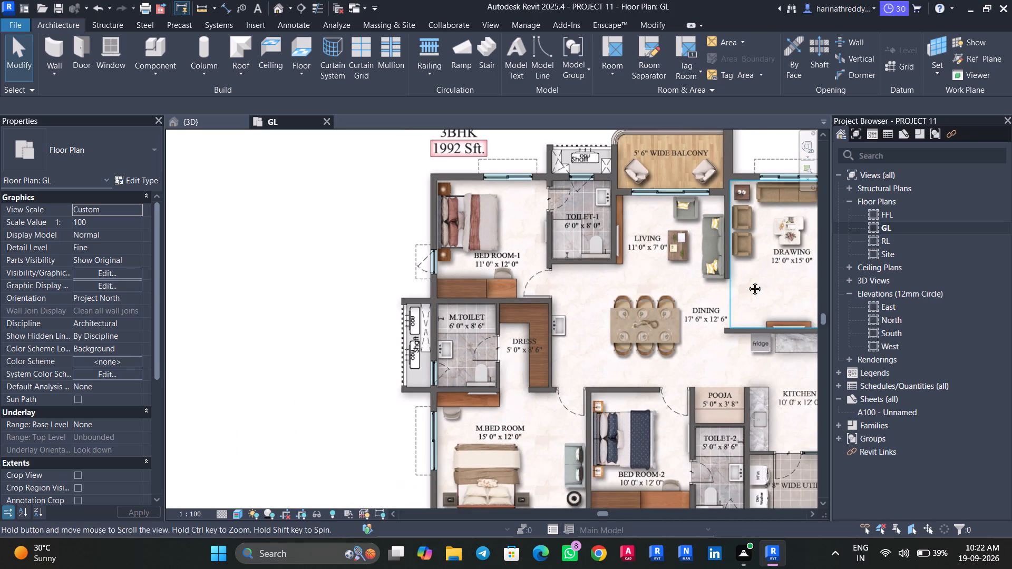
pyautogui.moveTo(747, 281); pyautogui.dragTo(618, 279, button='middle')
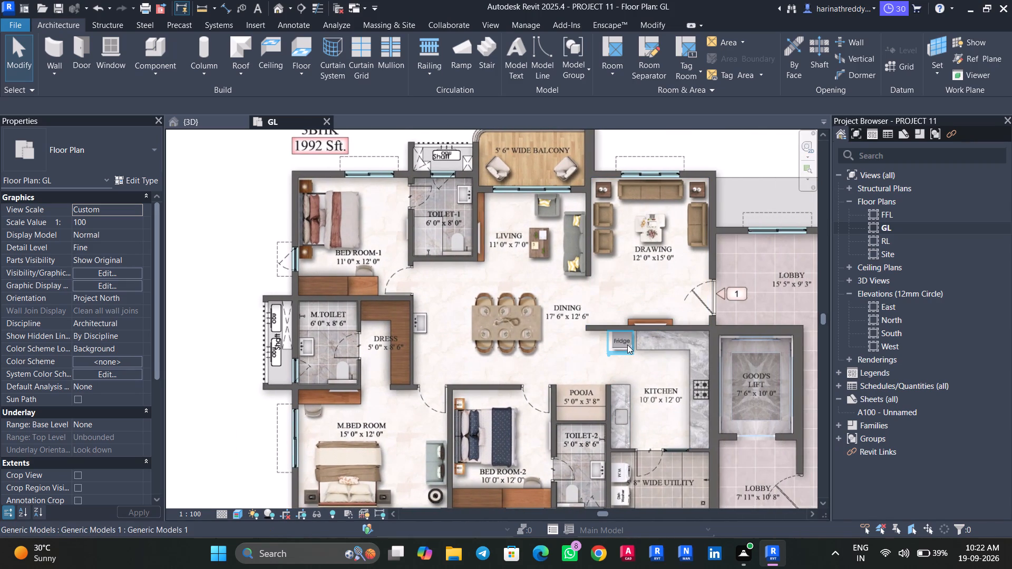
pyautogui.moveTo(669, 409); pyautogui.dragTo(669, 285, button='middle')
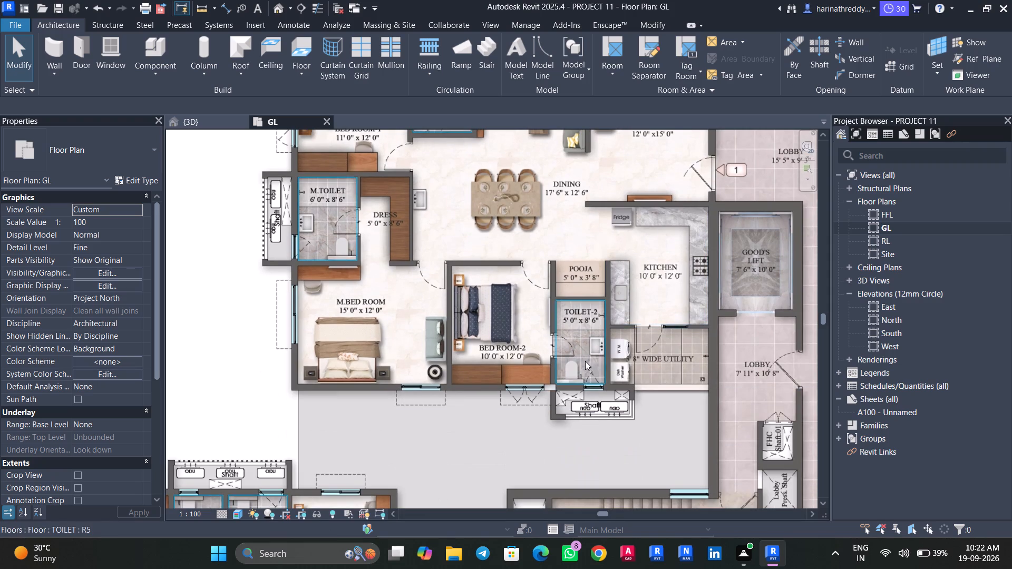
pyautogui.scroll(2, 594, 344)
pyautogui.scroll(-6, 594, 344)
pyautogui.scroll(9, 507, 204)
pyautogui.press('Tab')
pyautogui.press('Tab')
pyautogui.press('Tab')
pyautogui.press('Tab')
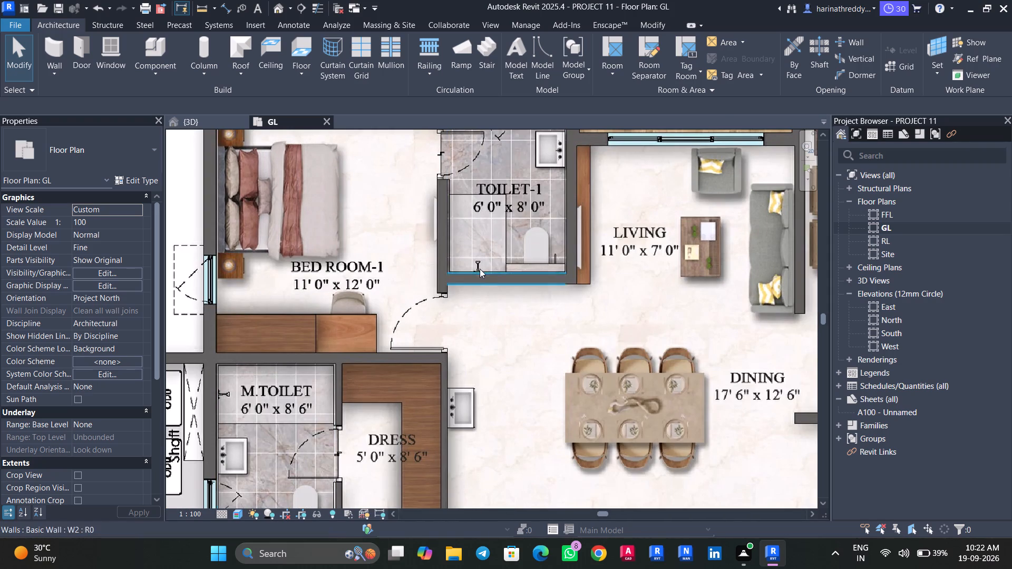
pyautogui.press('Tab')
pyautogui.press('Tab')
pyautogui.press('Tab')
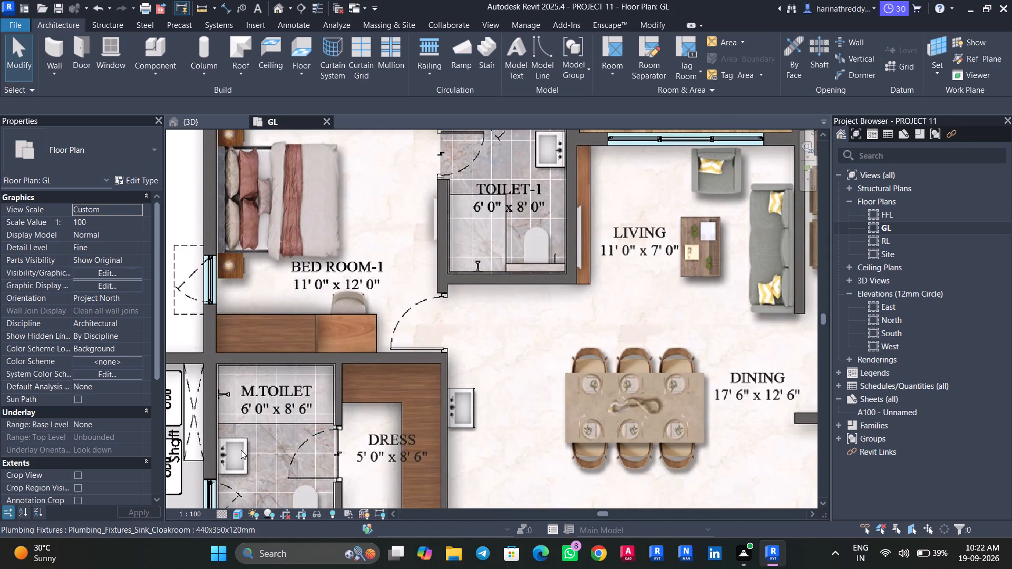
pyautogui.press('Tab')
pyautogui.moveTo(259, 415); pyautogui.dragTo(306, 336, button='middle')
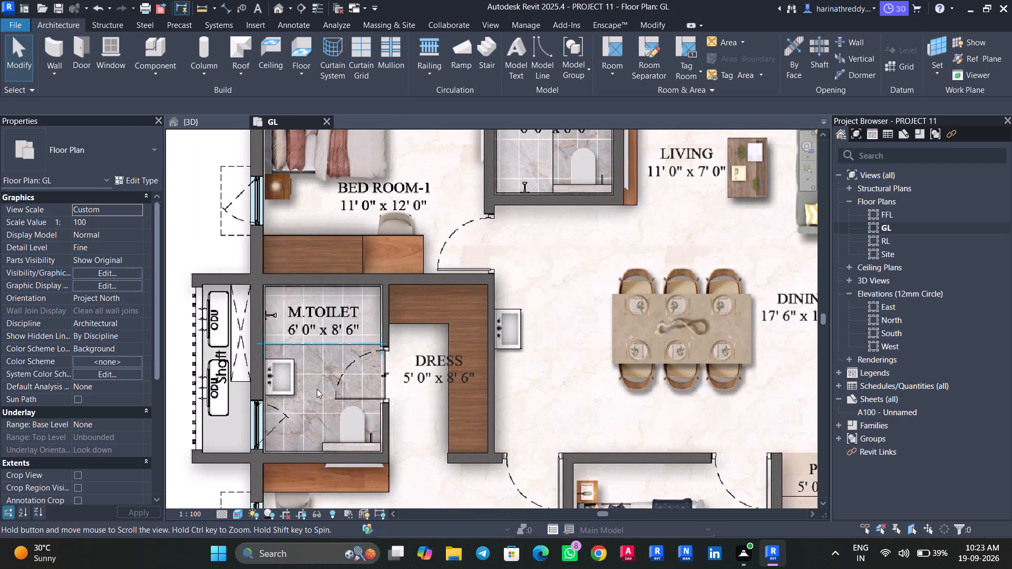
pyautogui.press('Tab')
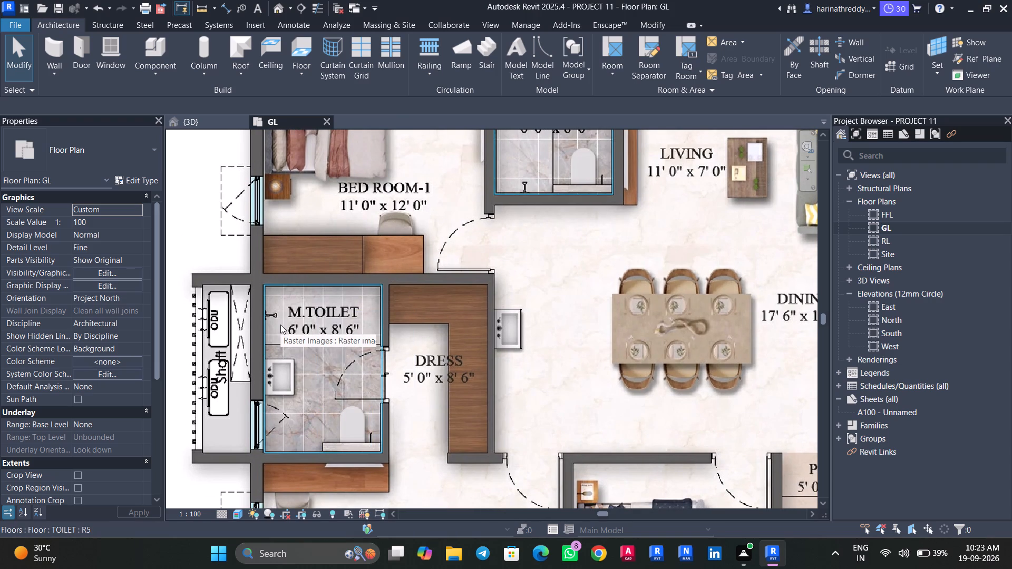
# Place a Metal_Shower_Head at 4' elevation on the shaft-side wall of M.Toilet, over the drawn shower symbol, and finish placing.
pyautogui.write('cm')
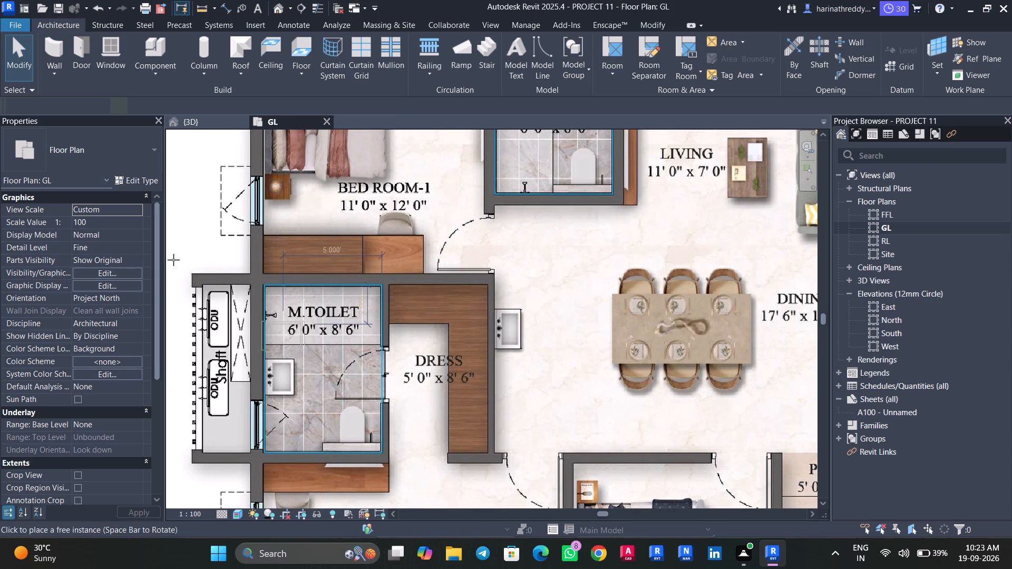
pyautogui.press('Escape')
pyautogui.press('Escape')
pyautogui.press('c')
pyautogui.press('m')
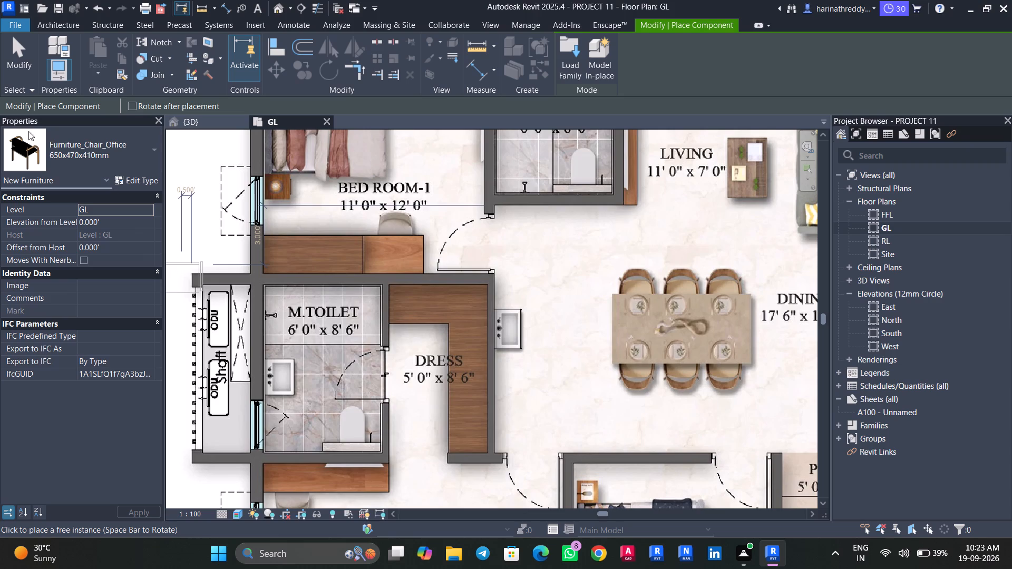
pyautogui.click(34, 145)
pyautogui.scroll(13, 57, 282)
pyautogui.scroll(-3, 58, 275)
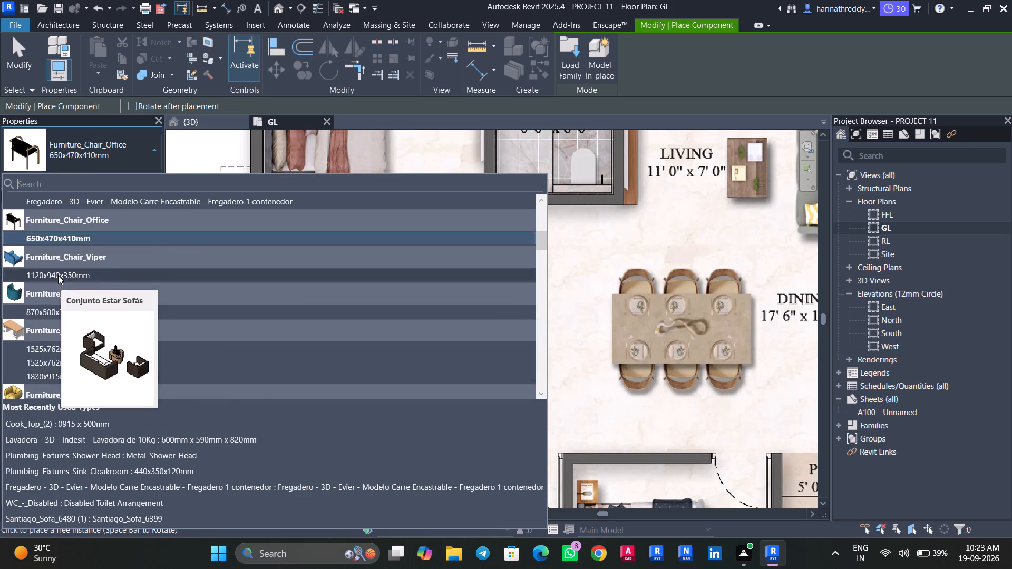
pyautogui.scroll(-17, 58, 275)
pyautogui.scroll(2, 58, 275)
pyautogui.scroll(-8, 58, 275)
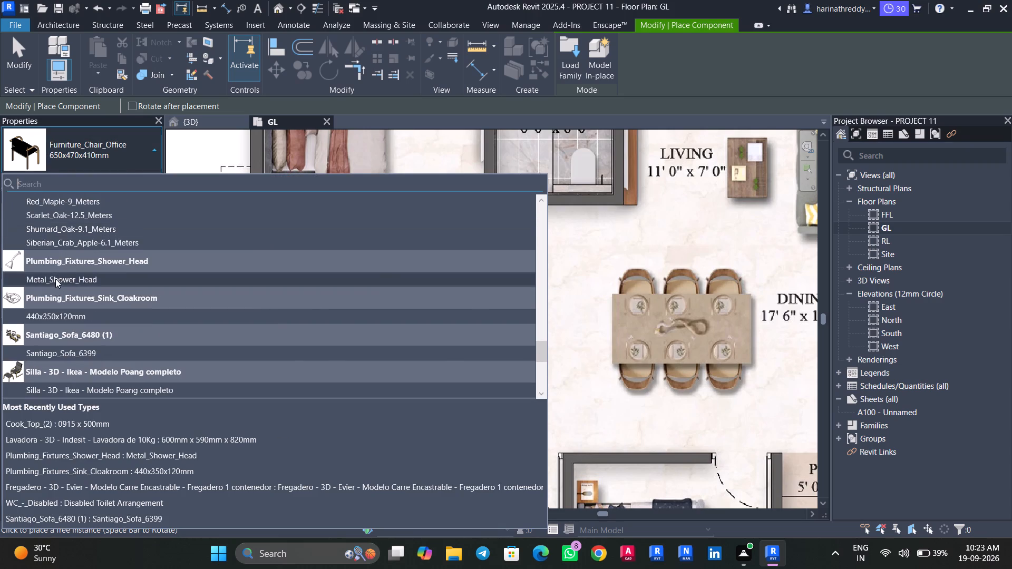
pyautogui.click(55, 276)
pyautogui.click(110, 227)
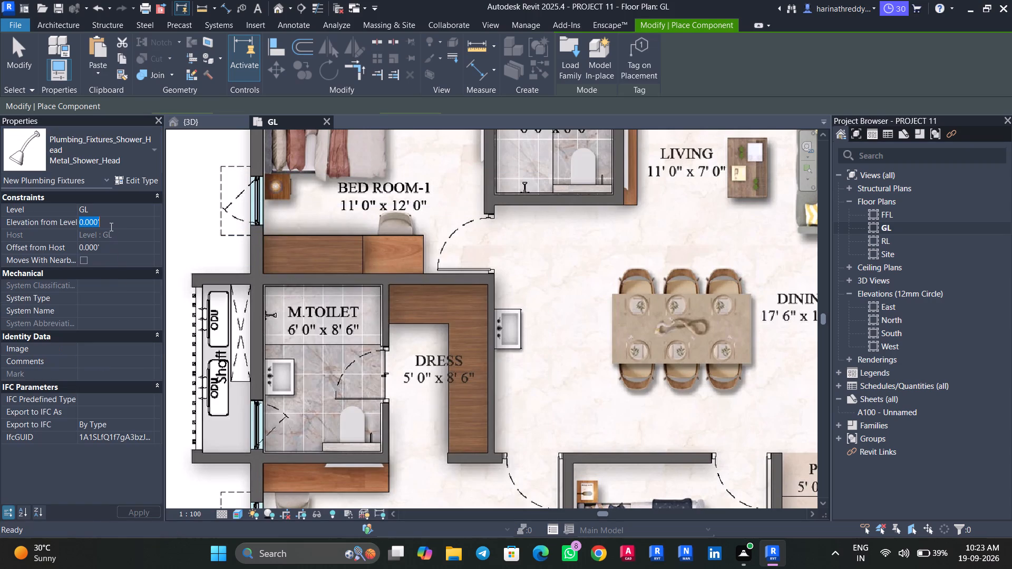
pyautogui.write("4'")
pyautogui.press('Return')
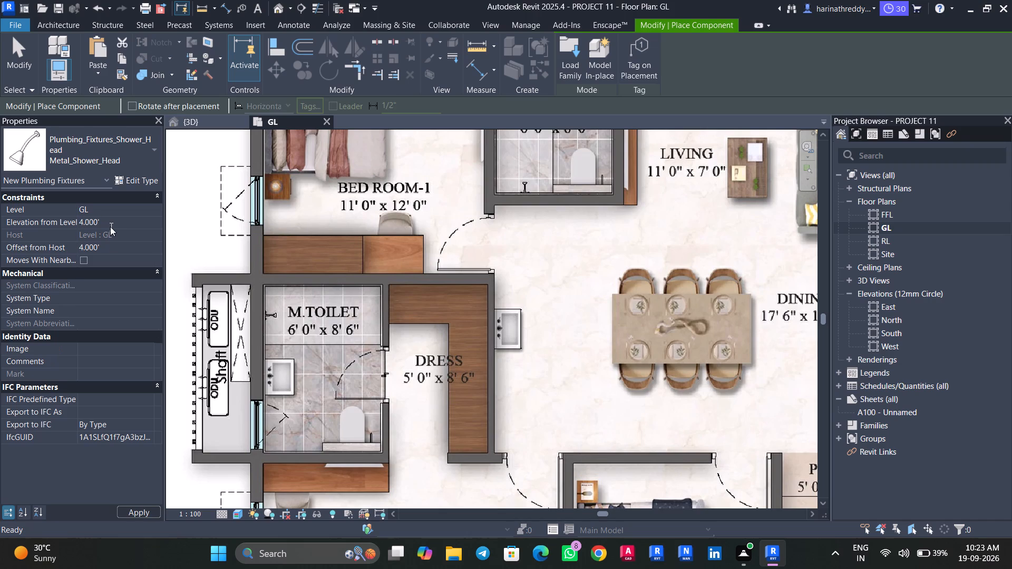
pyautogui.scroll(10, 271, 318)
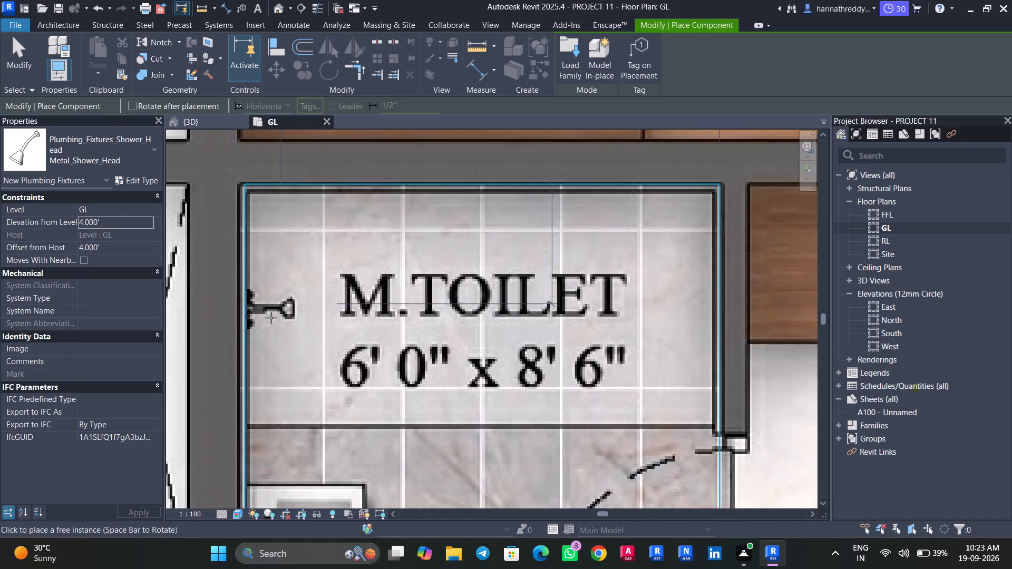
pyautogui.click(245, 308)
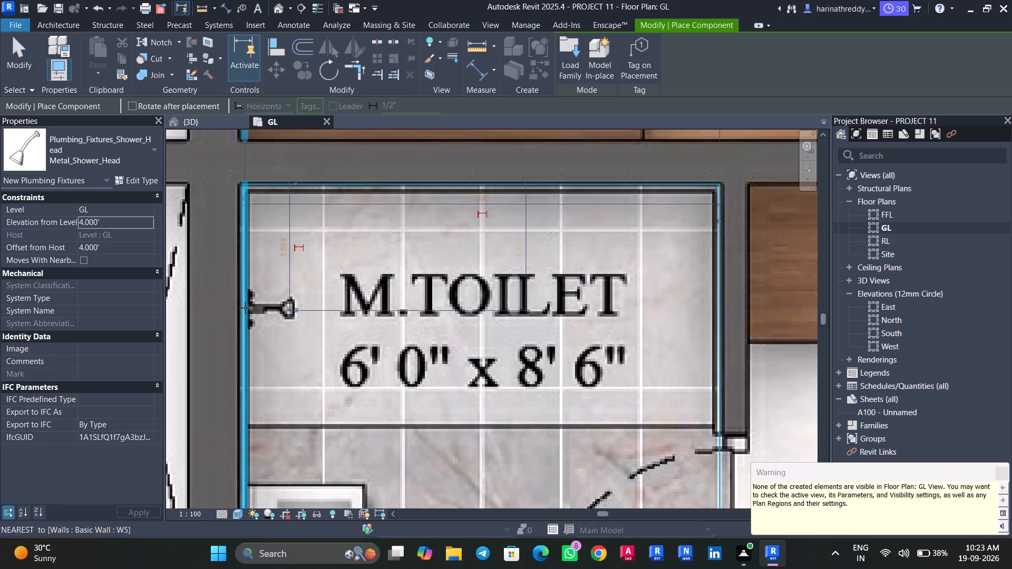
pyautogui.click(999, 475)
pyautogui.press('Escape')
pyautogui.press('Escape')
pyautogui.press('Escape')
pyautogui.press('Escape')
pyautogui.press('Escape')
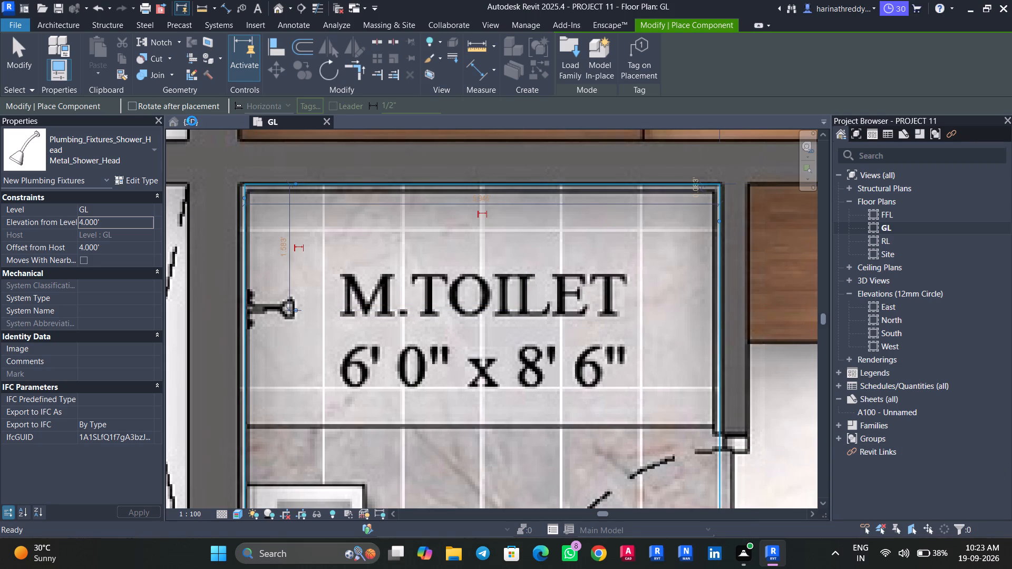
# Open the {3D} view and examine the M.Toilet area beside the master bedroom and dress closet.
pyautogui.click(192, 121)
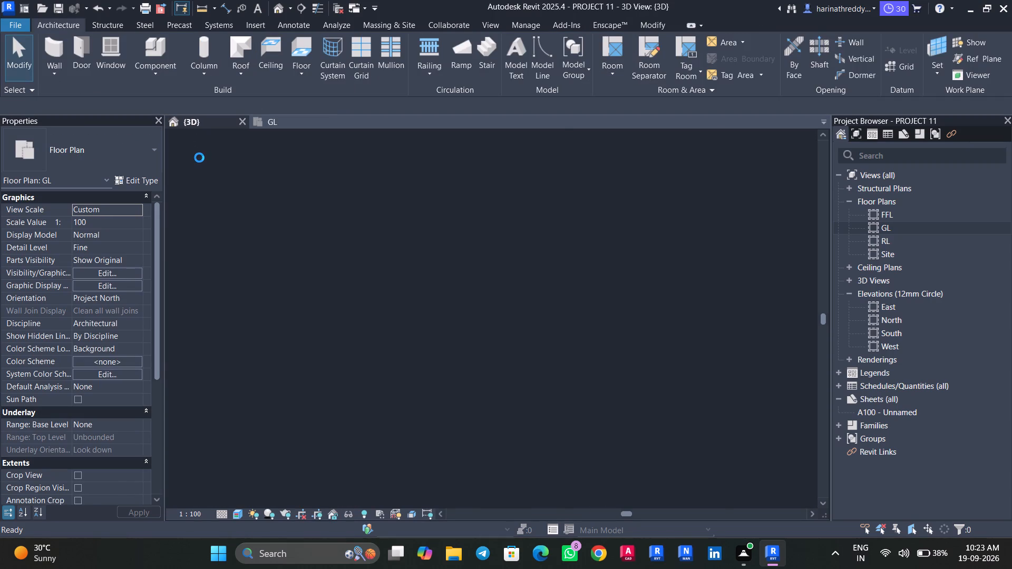
pyautogui.moveTo(239, 408); pyautogui.dragTo(279, 384, button='middle')
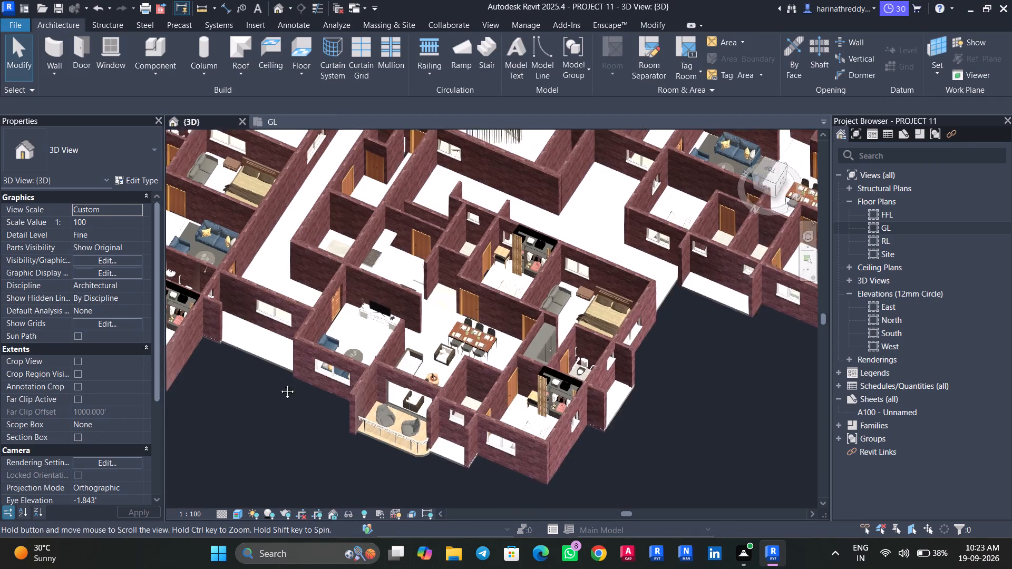
pyautogui.moveTo(279, 384); pyautogui.dragTo(366, 442, button='middle')
pyautogui.scroll(-8, 370, 439)
pyautogui.scroll(9, 563, 414)
pyautogui.keyDown('shift'); pyautogui.moveTo(622, 461); pyautogui.dragTo(587, 446, button='middle'); pyautogui.keyUp('shift')
pyautogui.scroll(-4, 592, 443)
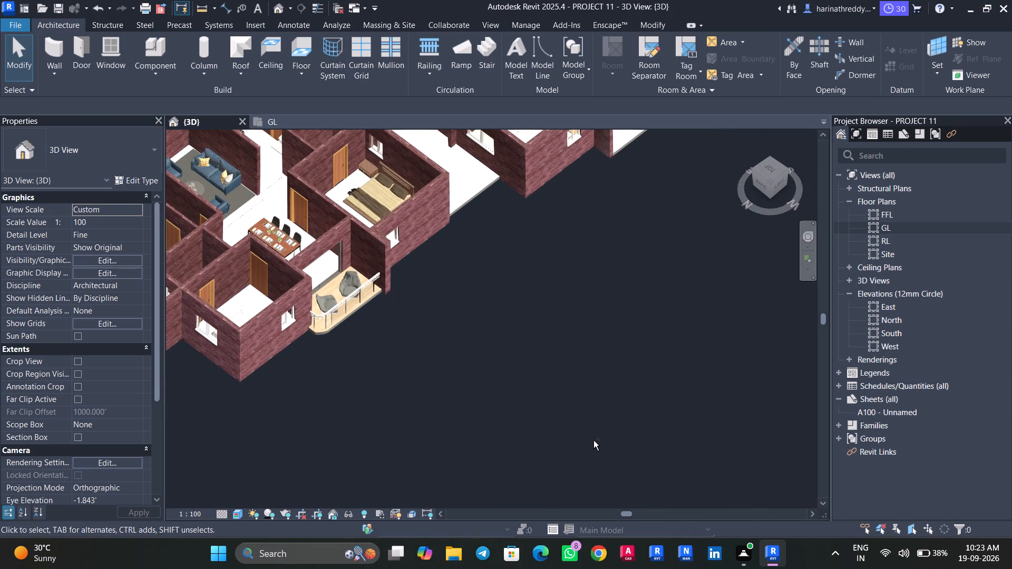
pyautogui.scroll(-9, 593, 440)
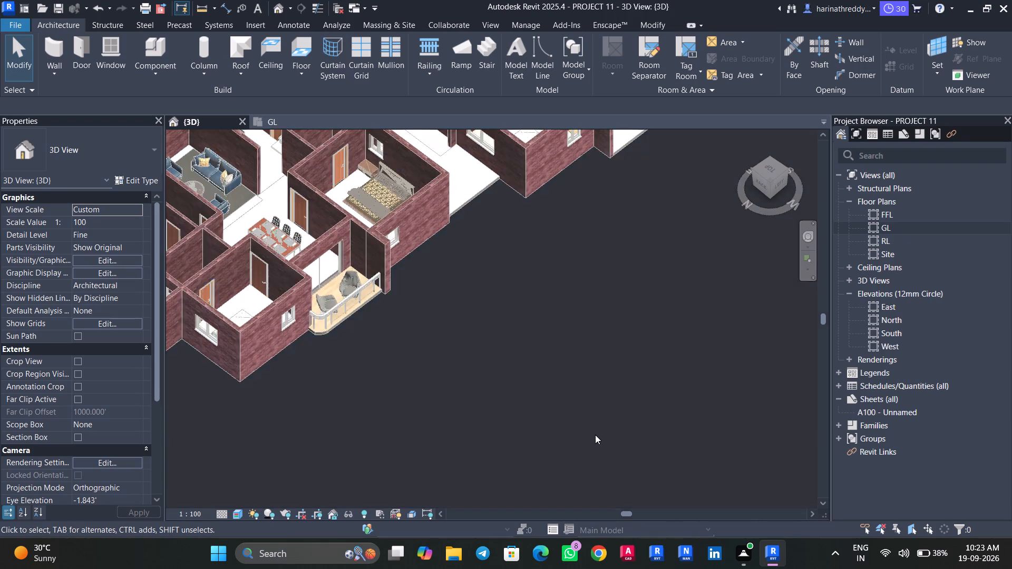
pyautogui.scroll(15, 515, 430)
pyautogui.scroll(5, 393, 391)
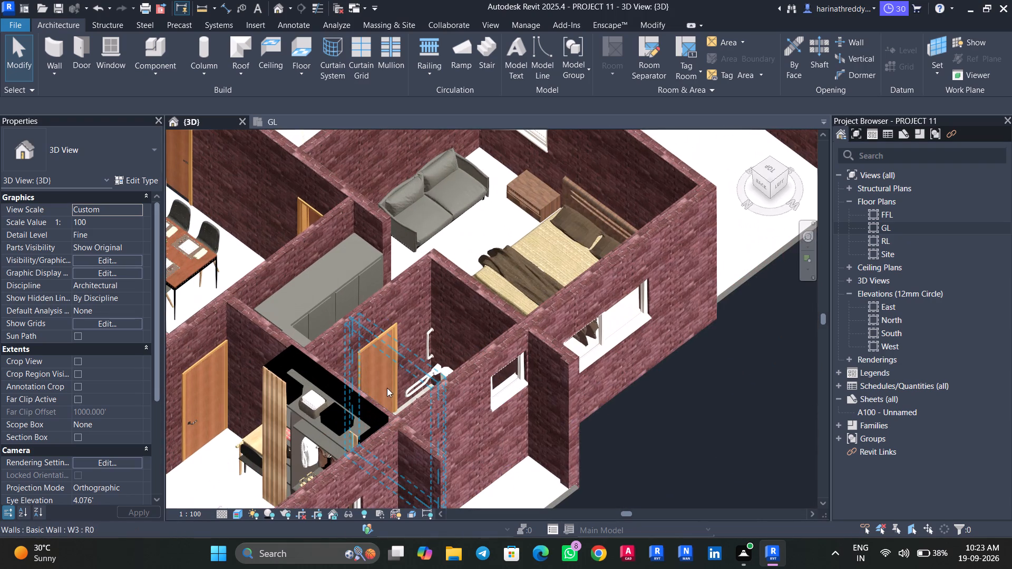
# Examine the walls, furniture and toilets of the other apartments in 3D from several angles, including the whole floor from above.
pyautogui.scroll(-3, 728, 466)
pyautogui.keyDown('shift'); pyautogui.moveTo(734, 474); pyautogui.dragTo(610, 439, button='middle'); pyautogui.keyUp('shift')
pyautogui.scroll(-20, 610, 438)
pyautogui.scroll(-4, 610, 438)
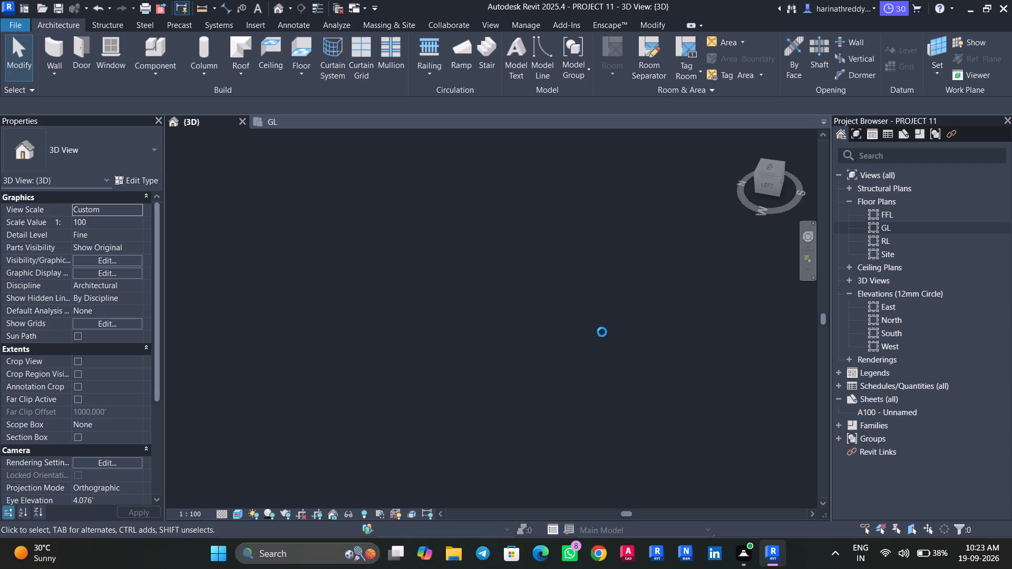
pyautogui.scroll(-6, 602, 333)
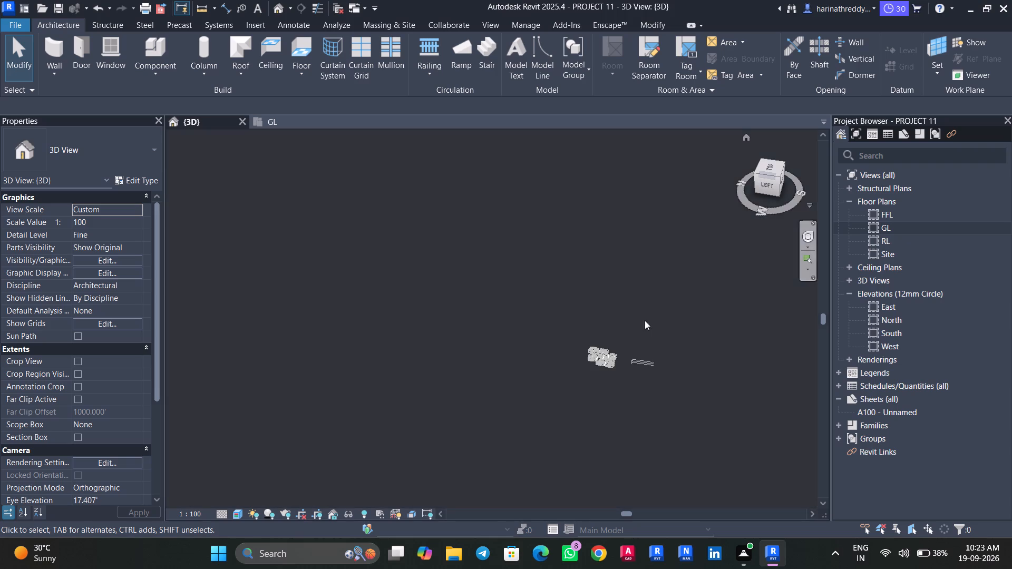
pyautogui.scroll(20, 609, 344)
pyautogui.moveTo(590, 319); pyautogui.dragTo(511, 430, button='middle')
pyautogui.scroll(4, 465, 325)
pyautogui.keyDown('shift'); pyautogui.moveTo(587, 419); pyautogui.dragTo(558, 440, button='middle'); pyautogui.keyUp('shift')
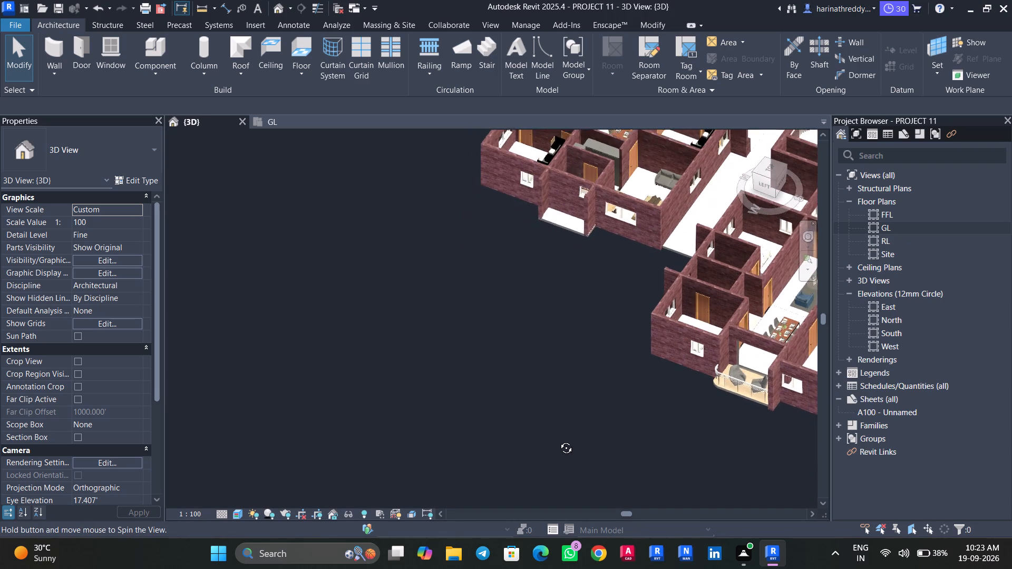
pyautogui.keyDown('shift'); pyautogui.moveTo(558, 440); pyautogui.dragTo(554, 442, button='middle'); pyautogui.keyUp('shift')
pyautogui.scroll(8, 638, 256)
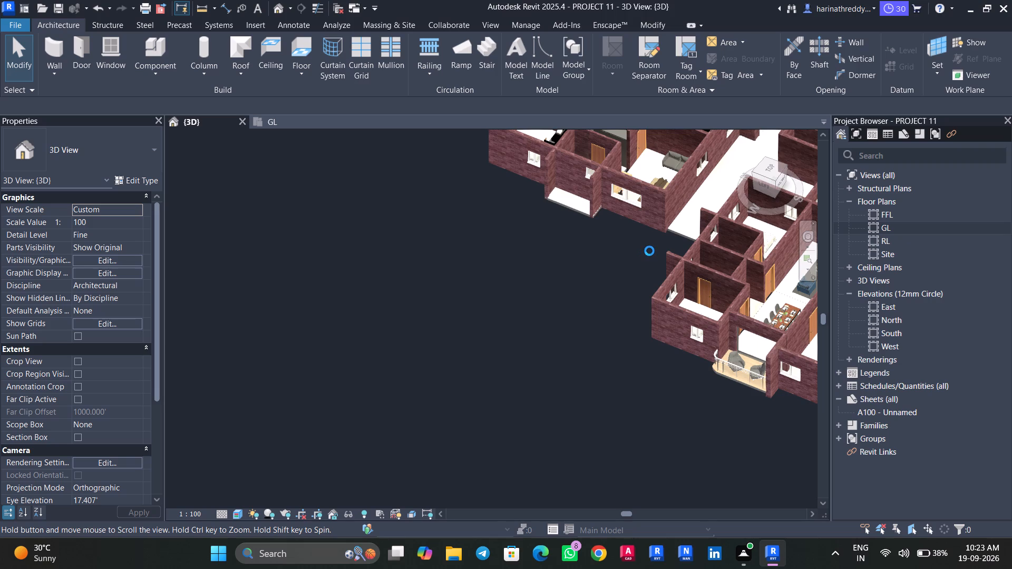
pyautogui.moveTo(649, 251); pyautogui.dragTo(481, 522, button='middle')
pyautogui.scroll(-5, 483, 487)
pyautogui.keyDown('shift'); pyautogui.moveTo(482, 488); pyautogui.dragTo(468, 541, button='middle'); pyautogui.keyUp('shift')
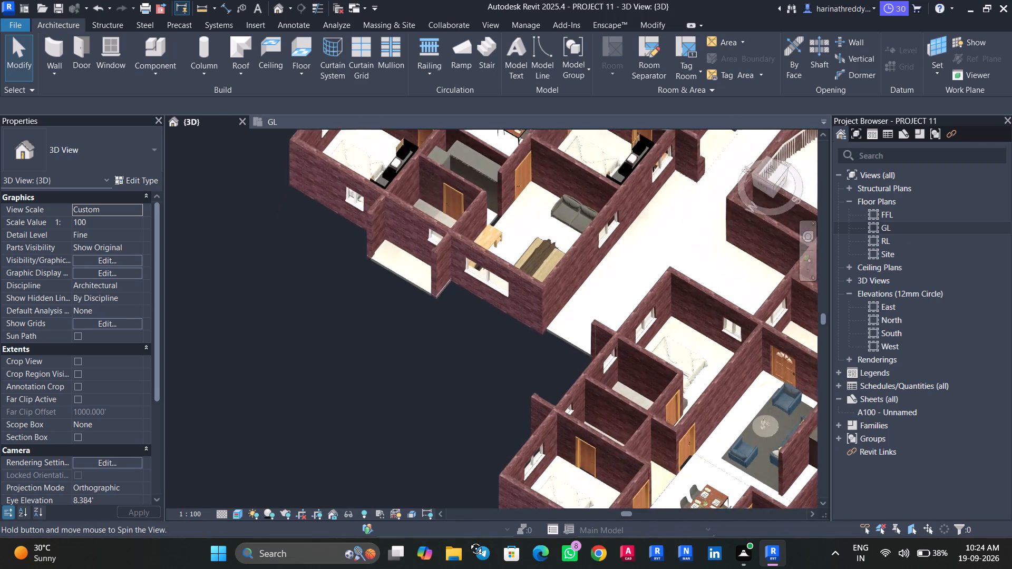
pyautogui.keyDown('shift'); pyautogui.moveTo(468, 541); pyautogui.dragTo(468, 550, button='middle'); pyautogui.keyUp('shift')
pyautogui.keyDown('shift'); pyautogui.moveTo(490, 364); pyautogui.dragTo(440, 464, button='middle'); pyautogui.keyUp('shift')
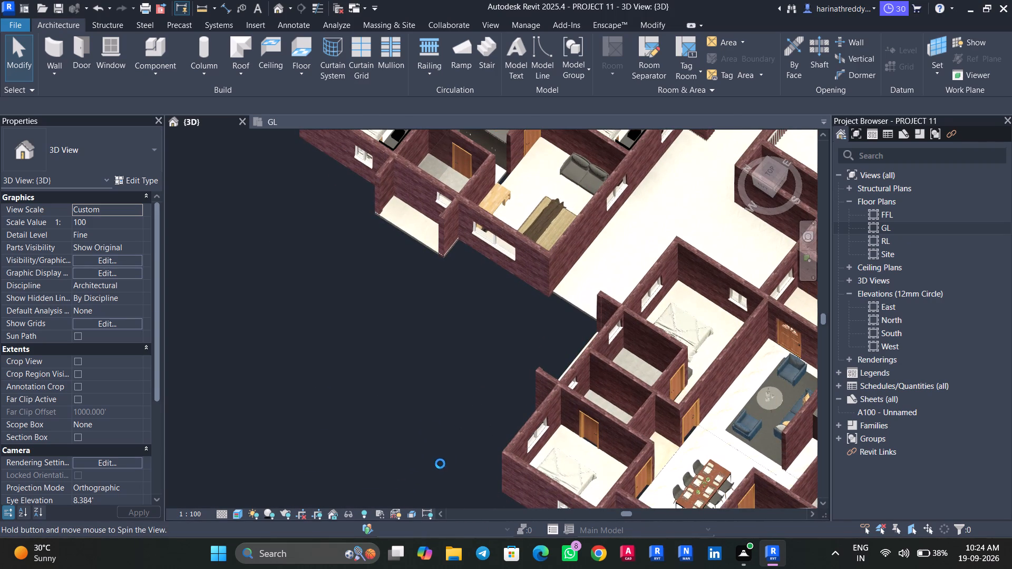
pyautogui.keyDown('shift'); pyautogui.moveTo(440, 464); pyautogui.dragTo(422, 492, button='middle'); pyautogui.keyUp('shift')
pyautogui.scroll(-10, 465, 393)
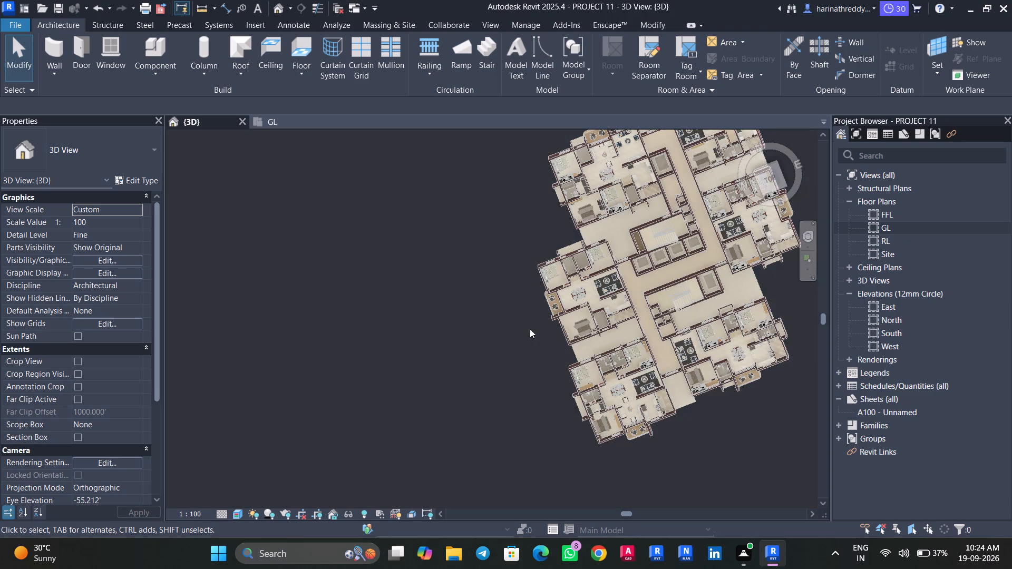
pyautogui.scroll(17, 561, 284)
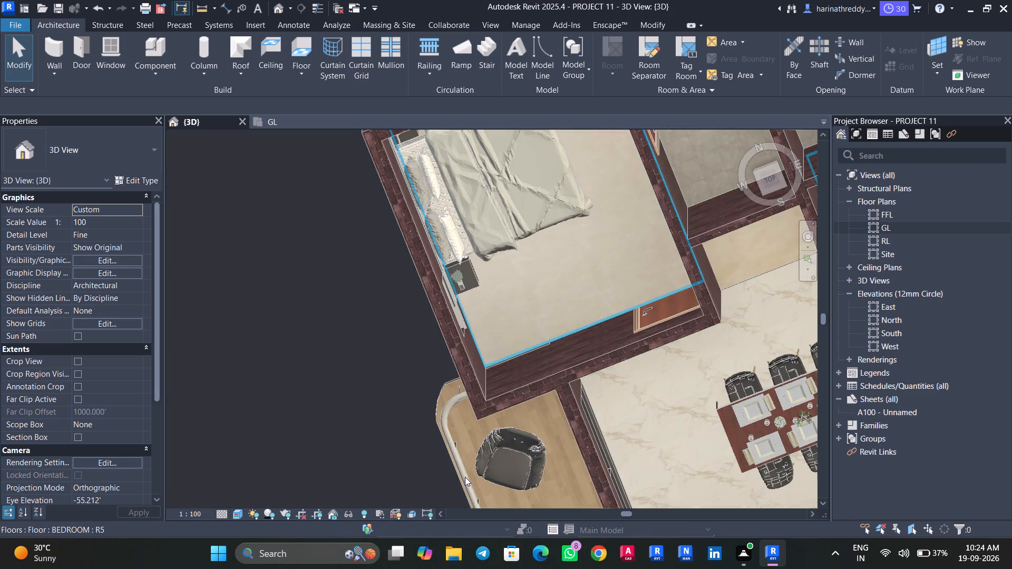
pyautogui.scroll(-7, 354, 436)
pyautogui.moveTo(354, 434); pyautogui.dragTo(330, 262, button='middle')
pyautogui.keyDown('shift'); pyautogui.moveTo(350, 403); pyautogui.dragTo(348, 406, button='middle'); pyautogui.keyUp('shift')
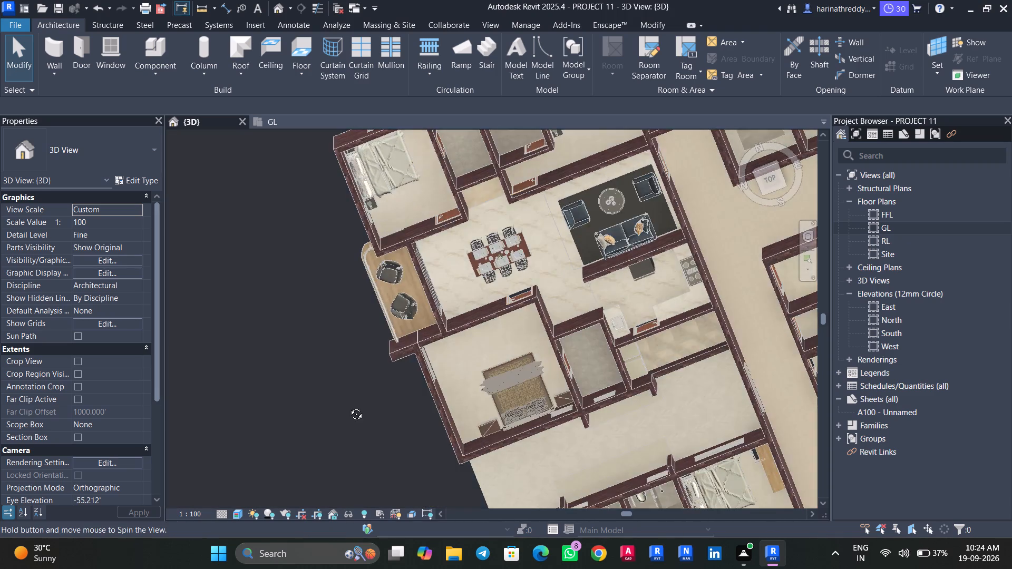
pyautogui.keyDown('shift'); pyautogui.moveTo(348, 406); pyautogui.dragTo(355, 331, button='middle'); pyautogui.keyUp('shift')
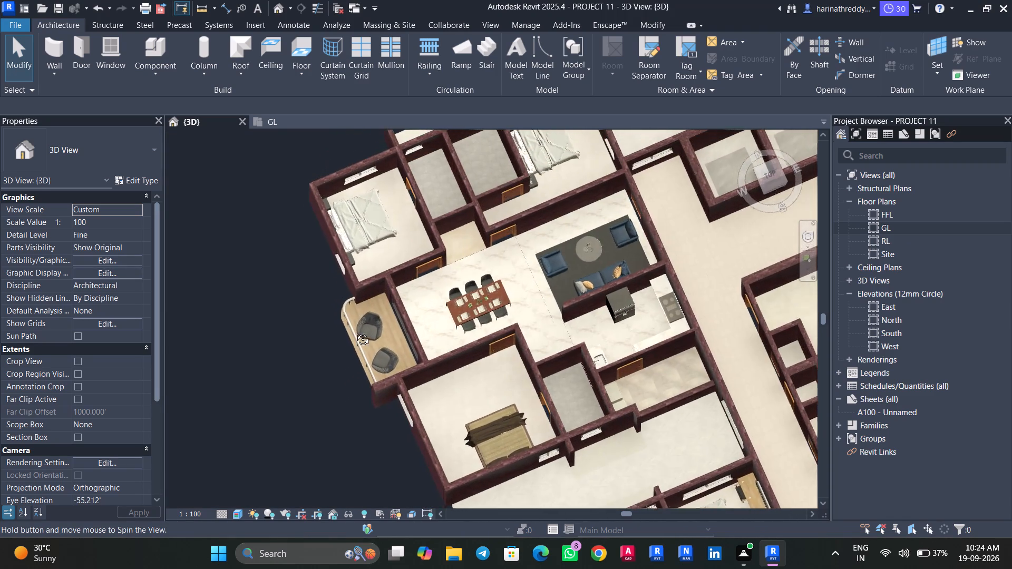
pyautogui.keyDown('shift'); pyautogui.moveTo(355, 331); pyautogui.dragTo(360, 308, button='middle'); pyautogui.keyUp('shift')
pyautogui.scroll(-4, 281, 425)
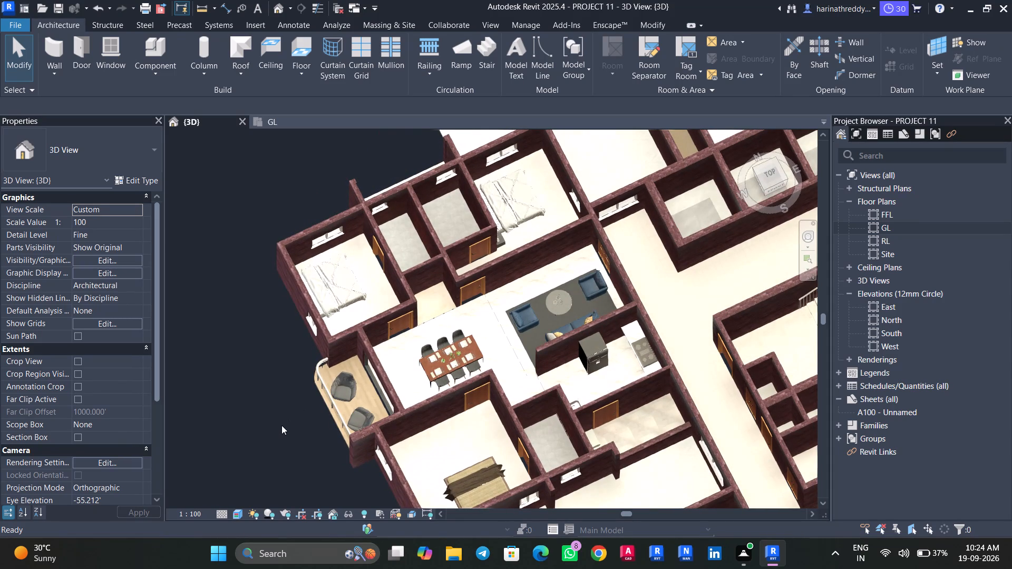
pyautogui.scroll(-4, 281, 425)
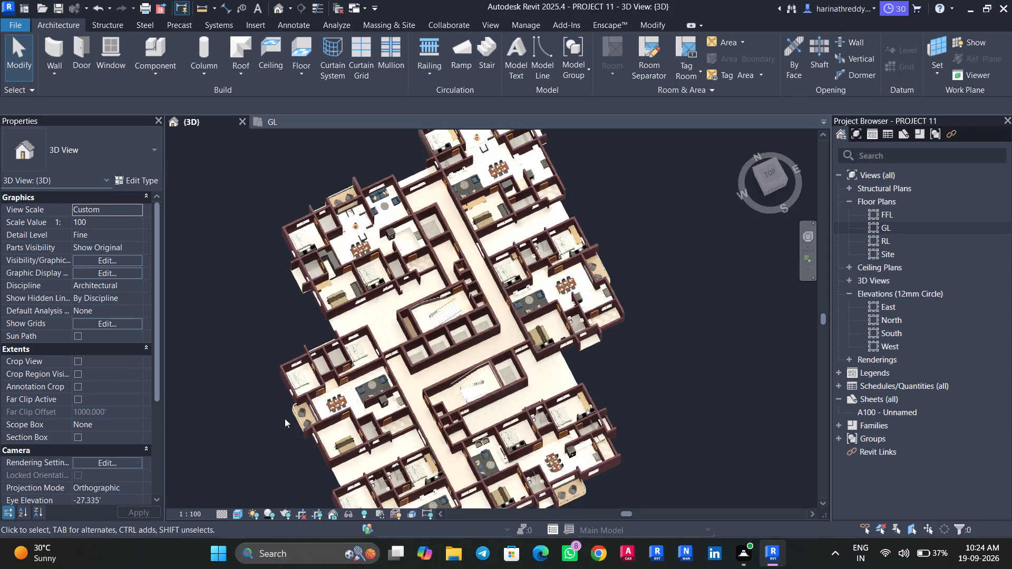
# Examine the whole floor in 3D and inspect M.Toilet beside the dress closet of the 1992 Sft. apartment up close.
pyautogui.scroll(-2, 651, 432)
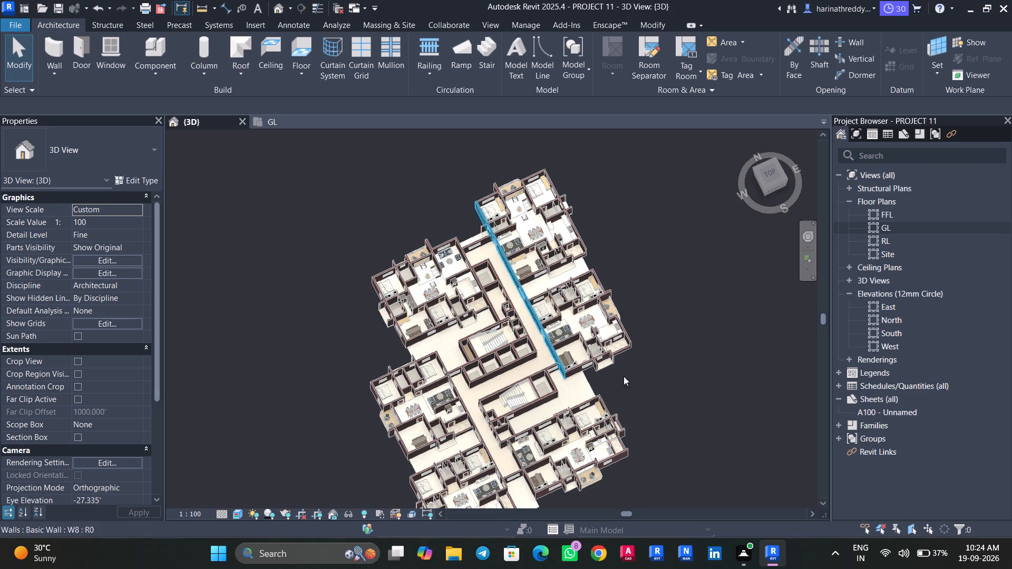
pyautogui.moveTo(673, 400); pyautogui.dragTo(719, 347, button='middle')
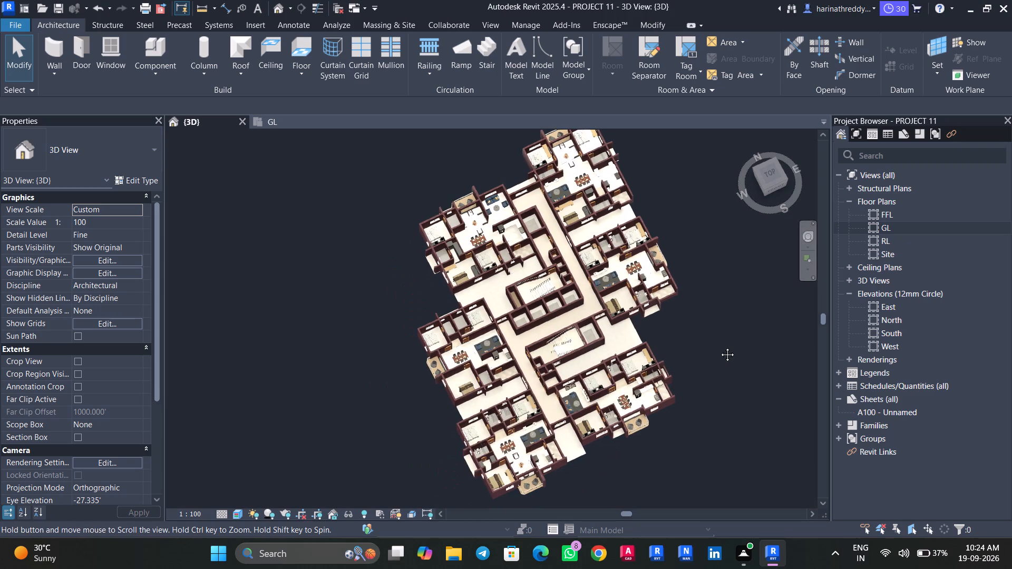
pyautogui.moveTo(719, 347); pyautogui.dragTo(718, 393, button='middle')
pyautogui.scroll(8, 449, 300)
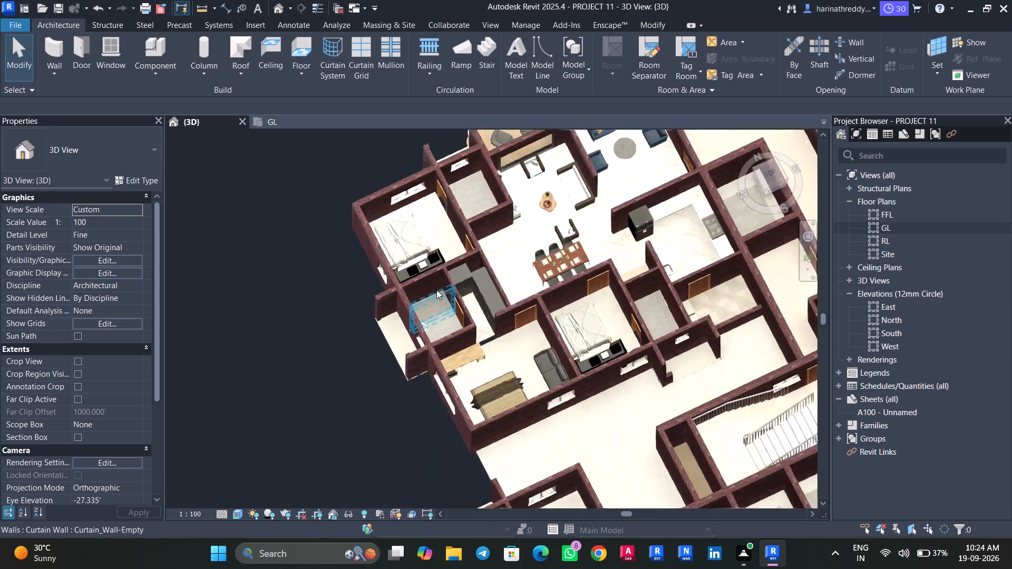
pyautogui.scroll(10, 436, 290)
pyautogui.scroll(-4, 462, 344)
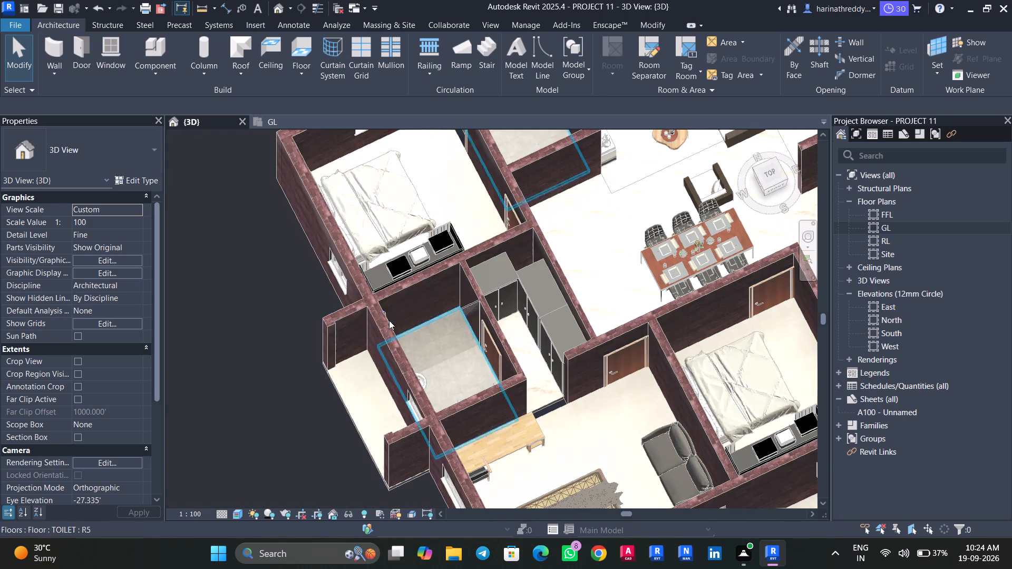
pyautogui.scroll(4, 394, 315)
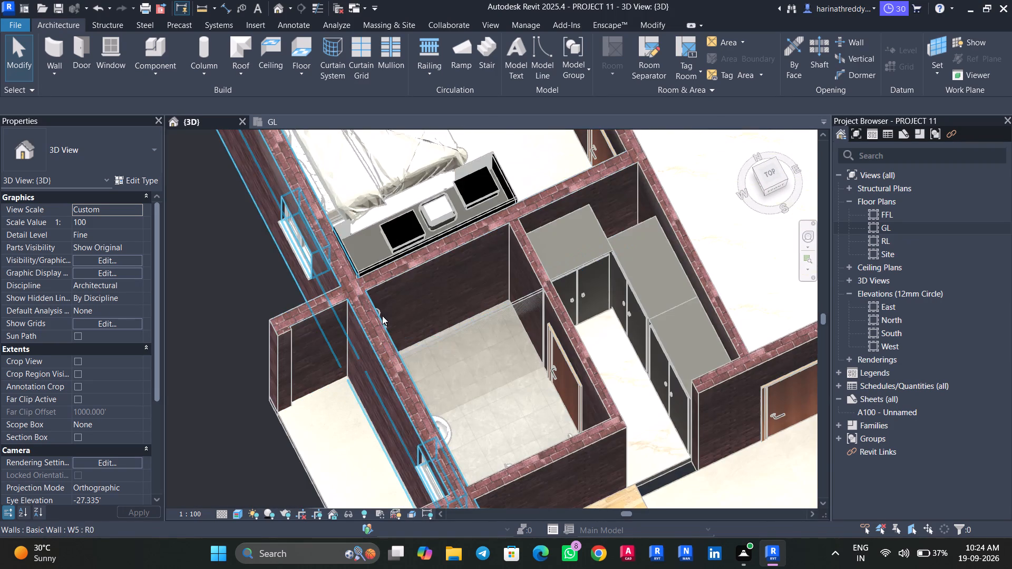
pyautogui.scroll(4, 379, 313)
pyautogui.press('Tab')
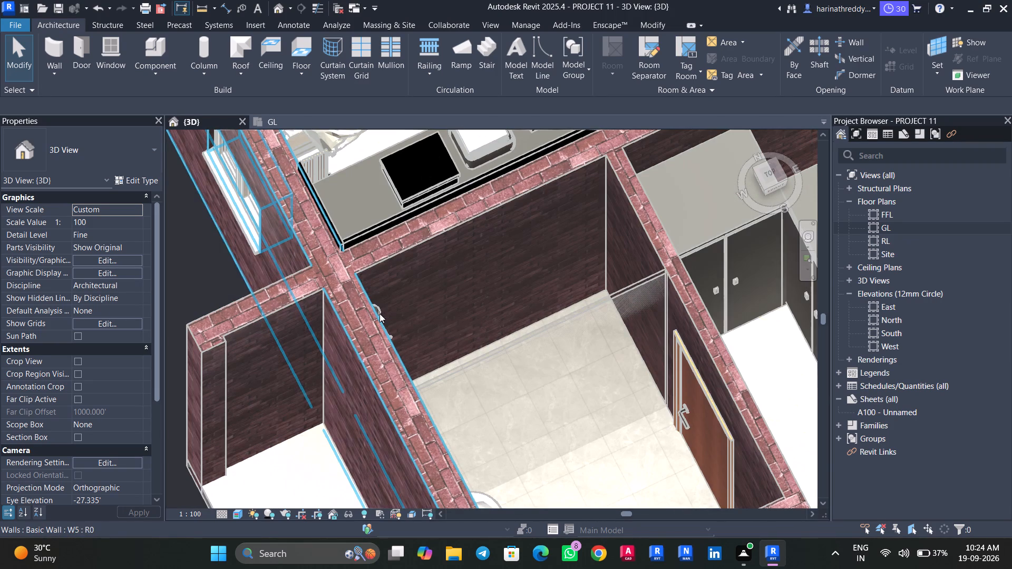
pyautogui.keyDown('shift'); pyautogui.moveTo(423, 329); pyautogui.dragTo(413, 348, button='middle'); pyautogui.keyUp('shift')
pyautogui.scroll(-6, 415, 344)
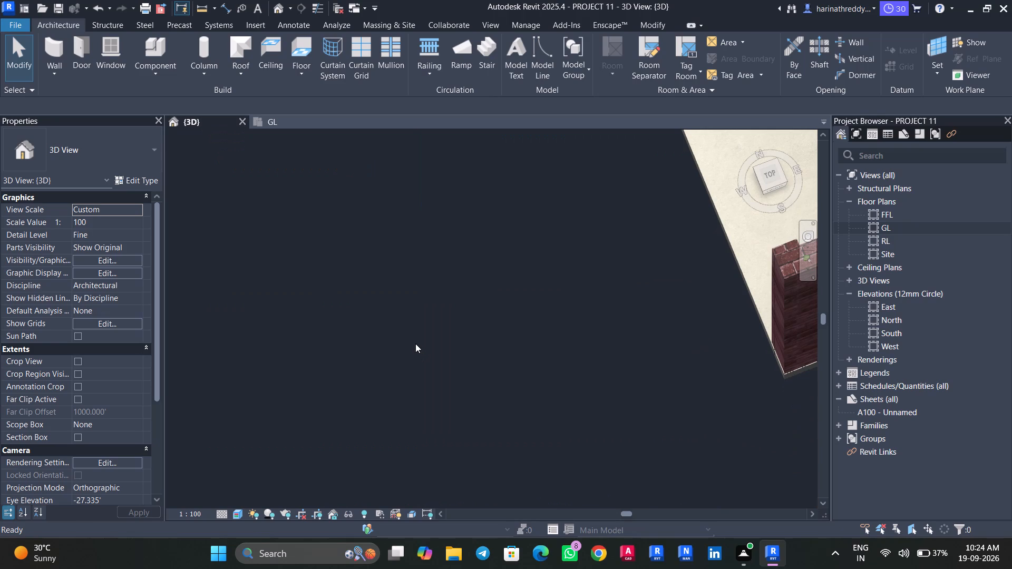
pyautogui.scroll(-11, 415, 344)
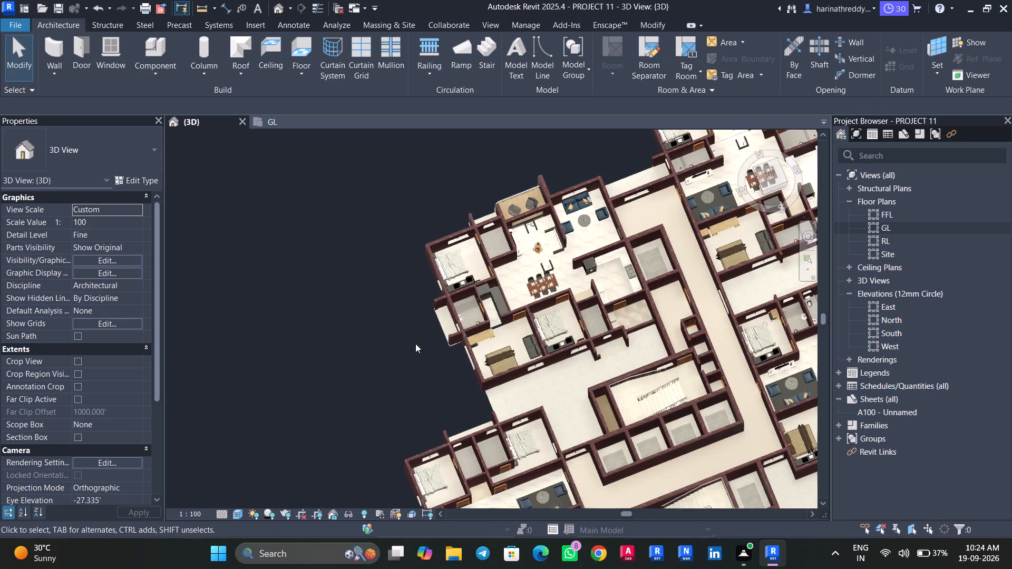
# Rotate the Metal_Shower_Head in M.Toilet so that it projects from the shaft-side wall into the room, and review it in 3D.
pyautogui.scroll(20, 466, 303)
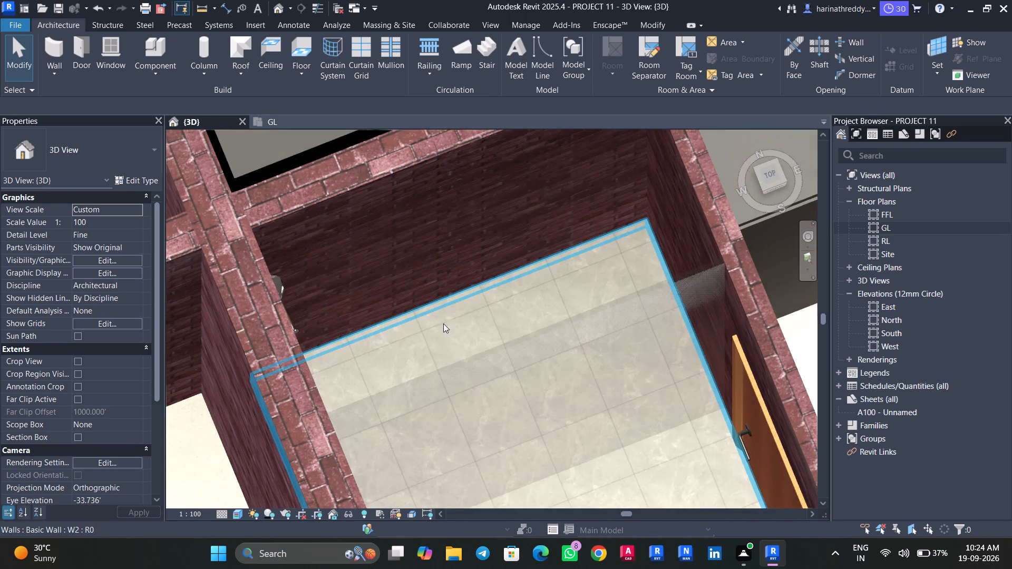
pyautogui.keyDown('shift'); pyautogui.moveTo(456, 366); pyautogui.dragTo(431, 387, button='middle'); pyautogui.keyUp('shift')
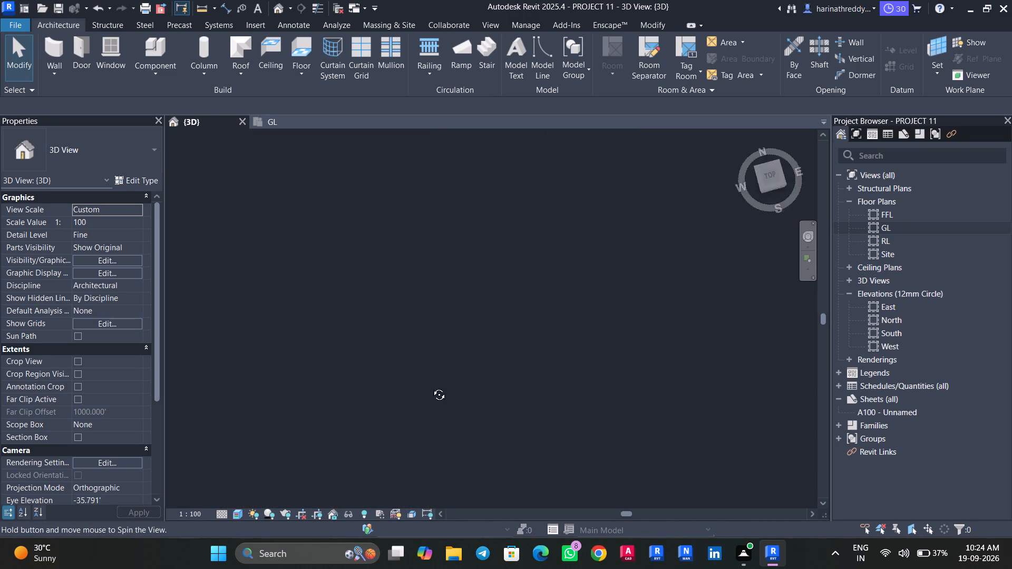
pyautogui.keyDown('shift'); pyautogui.moveTo(431, 387); pyautogui.dragTo(375, 372, button='middle'); pyautogui.keyUp('shift')
pyautogui.scroll(1, 376, 370)
pyautogui.scroll(-20, 376, 370)
pyautogui.scroll(-2, 376, 370)
pyautogui.scroll(1, 378, 370)
pyautogui.scroll(-1, 378, 370)
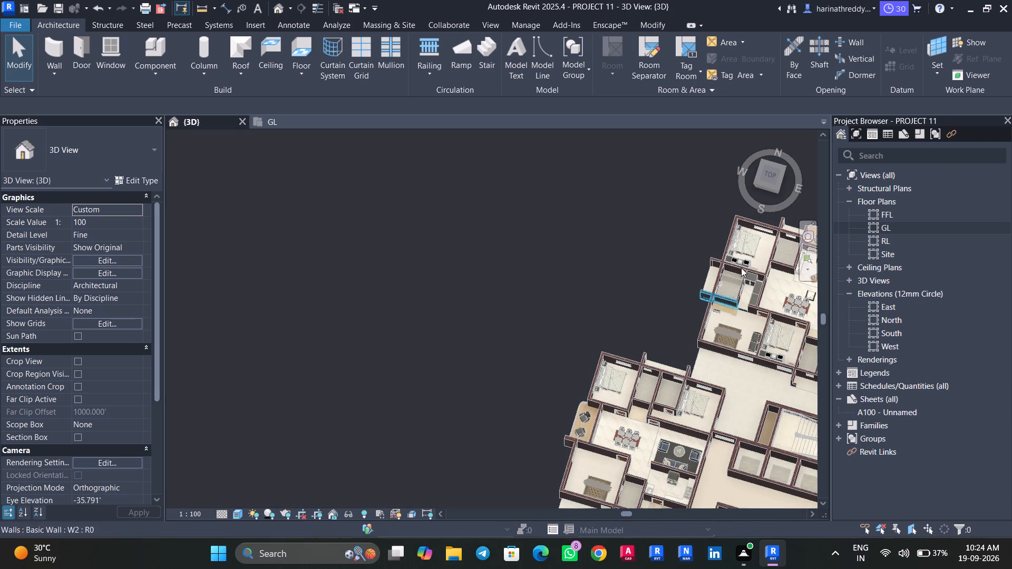
pyautogui.scroll(7, 740, 262)
pyautogui.scroll(-1, 738, 274)
pyautogui.scroll(11, 738, 274)
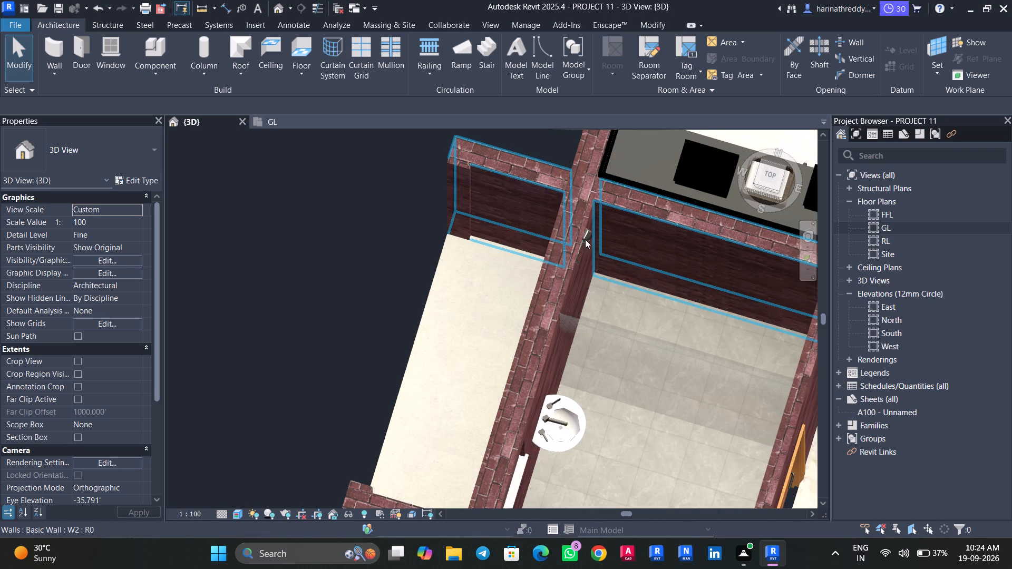
pyautogui.press('Tab')
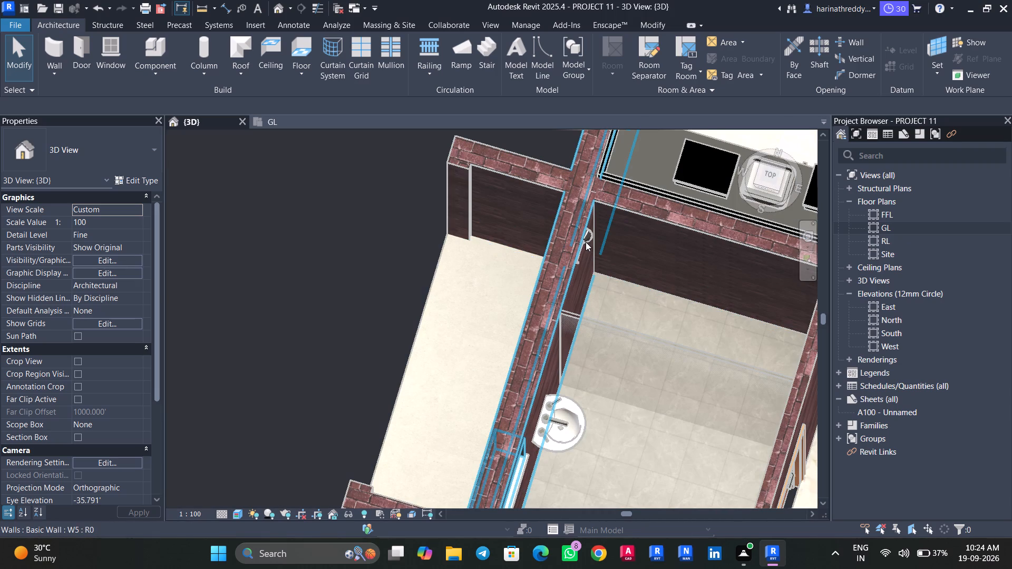
pyautogui.click(589, 242)
pyautogui.press('space')
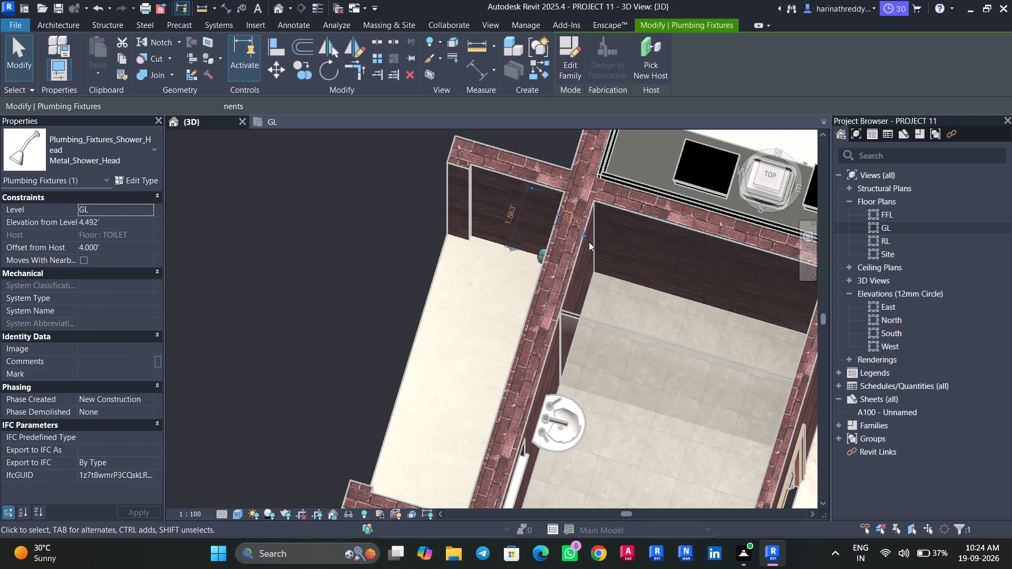
pyautogui.press('space')
pyautogui.press('space')
pyautogui.press('Escape')
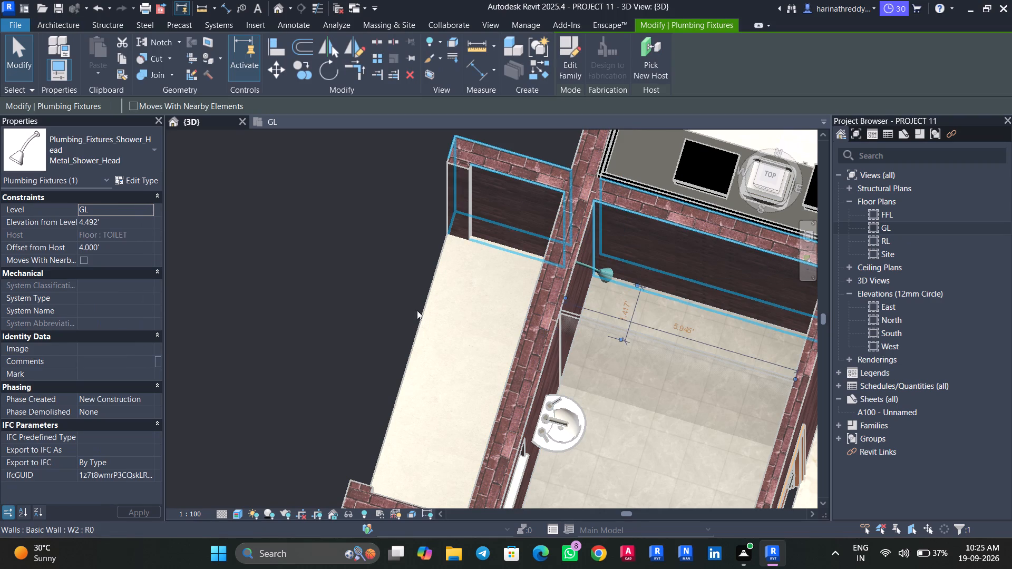
pyautogui.scroll(-2, 357, 304)
pyautogui.scroll(1, 357, 304)
pyautogui.scroll(-12, 357, 304)
pyautogui.scroll(7, 442, 323)
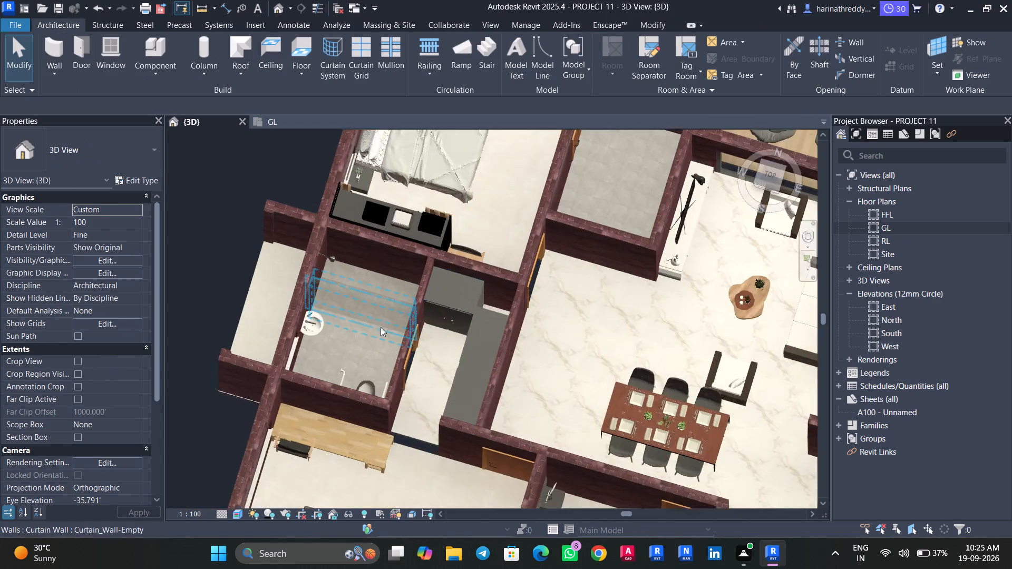
pyautogui.scroll(6, 381, 327)
pyautogui.scroll(-11, 306, 326)
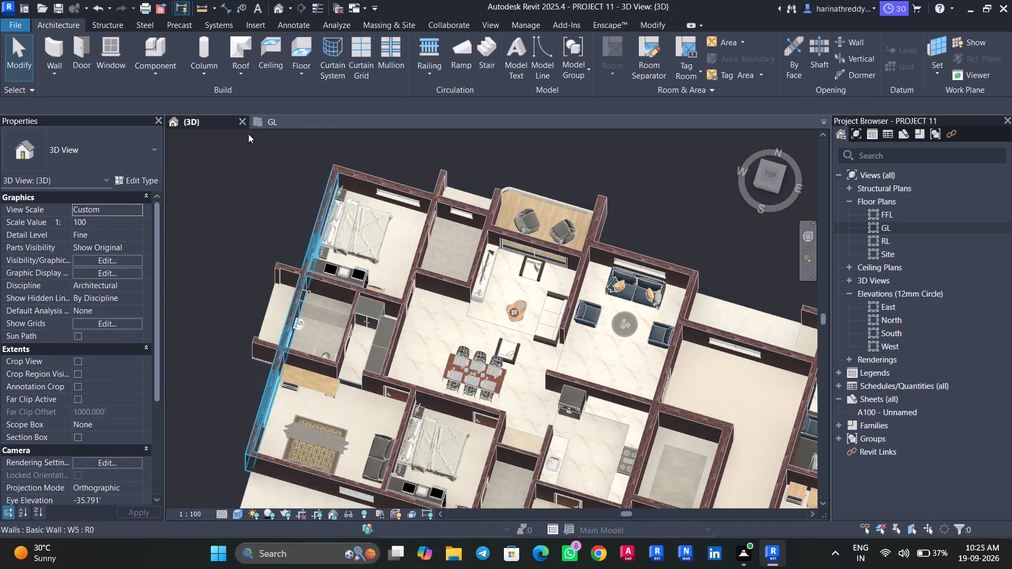
# On the GL plan, place a rotated Plumbing_Fixtures_Sink_Cloakroom 440x350x120mm at 4' elevation over the drawn washbasin on the dining side of the Dress wall.
pyautogui.click(266, 126)
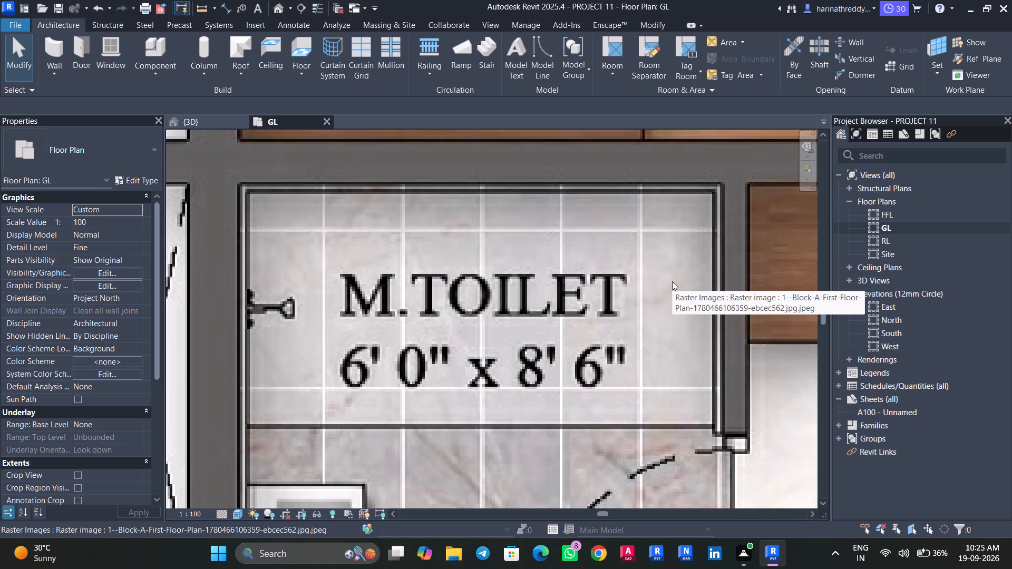
pyautogui.scroll(-12, 625, 277)
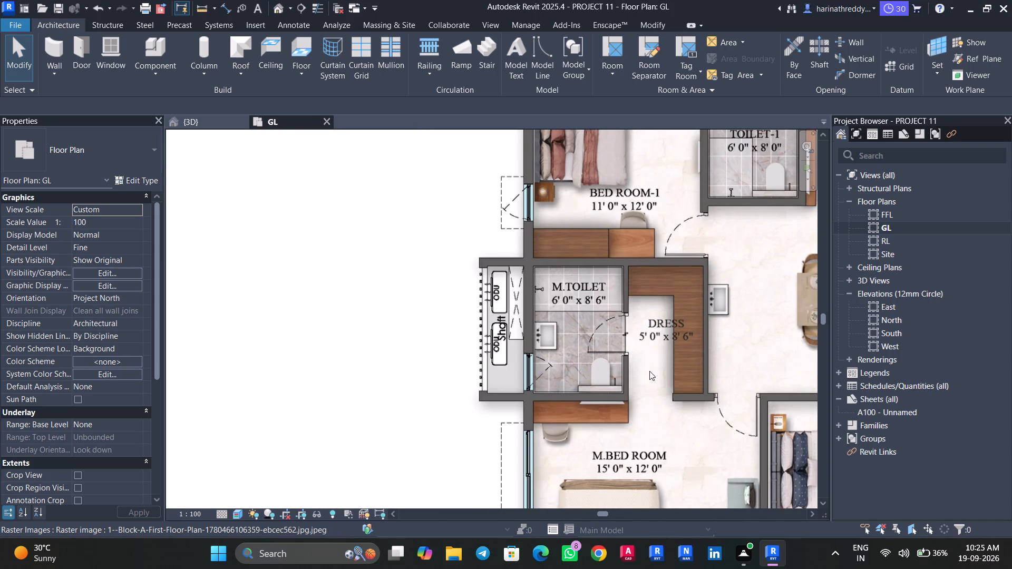
pyautogui.moveTo(676, 400); pyautogui.dragTo(479, 413, button='middle')
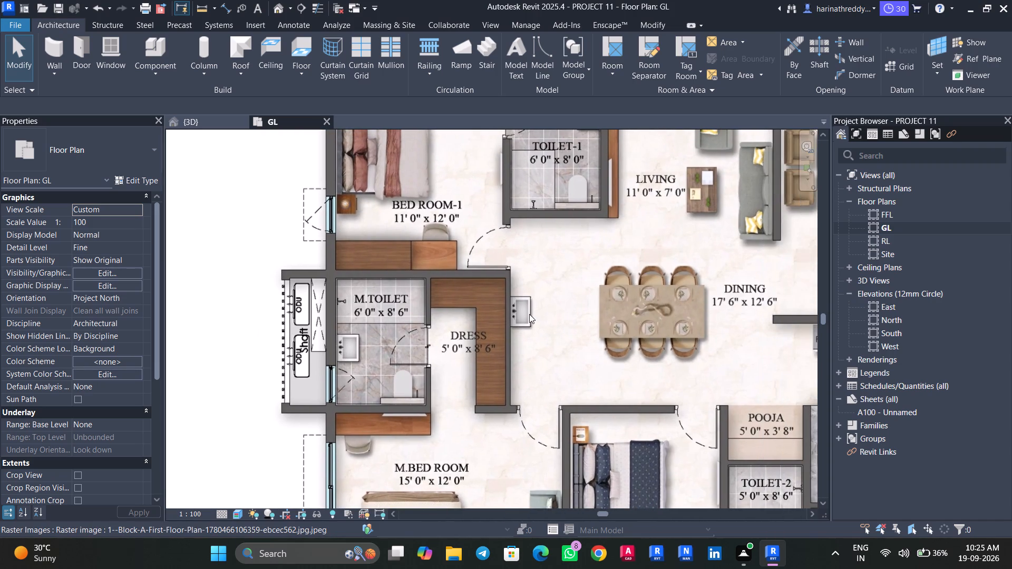
pyautogui.scroll(5, 528, 313)
pyautogui.press('Tab')
pyautogui.press('c')
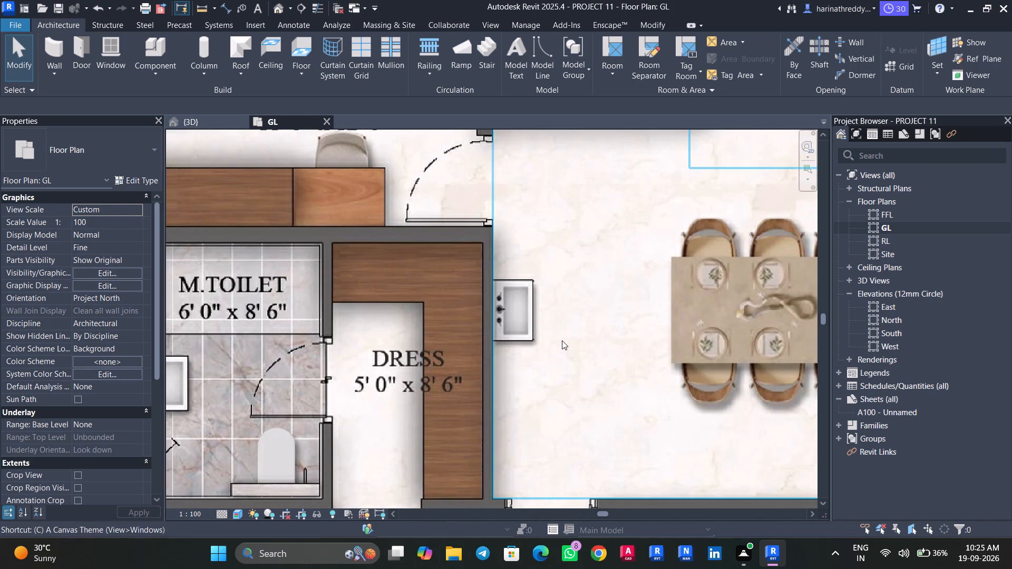
pyautogui.press('m')
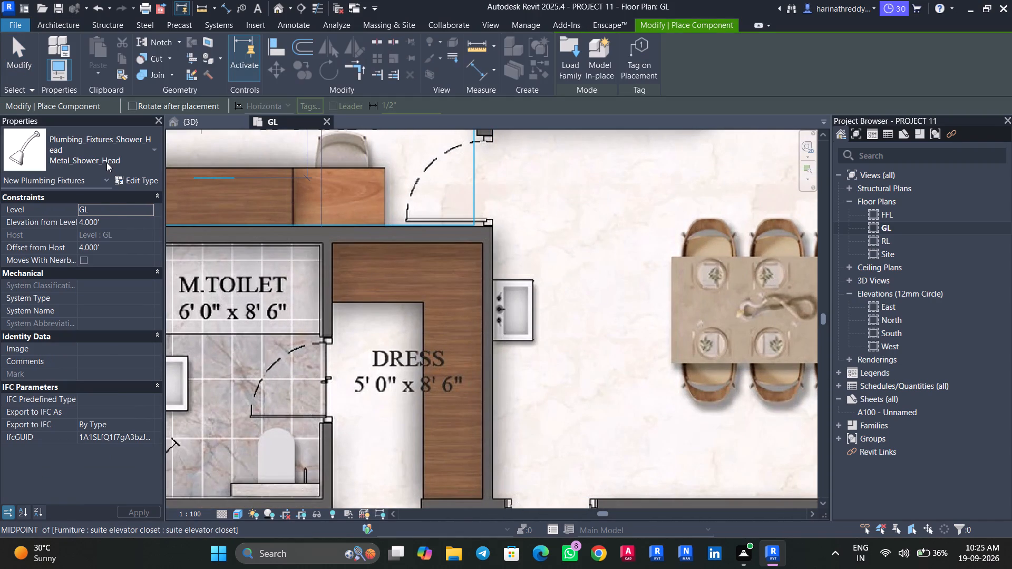
pyautogui.click(106, 162)
pyautogui.scroll(10, 93, 267)
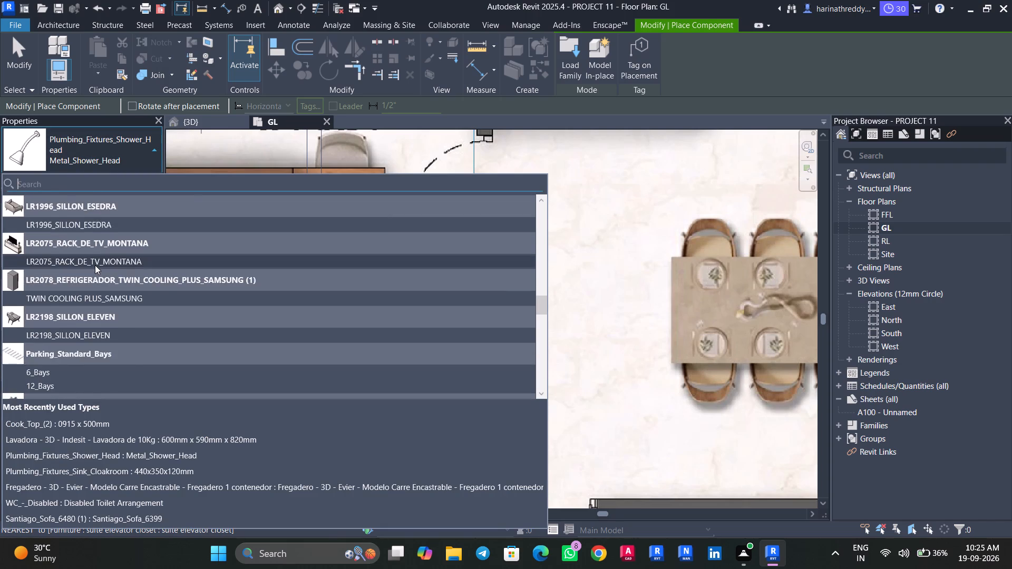
pyautogui.scroll(9, 95, 265)
pyautogui.scroll(-1, 95, 265)
pyautogui.scroll(6, 95, 265)
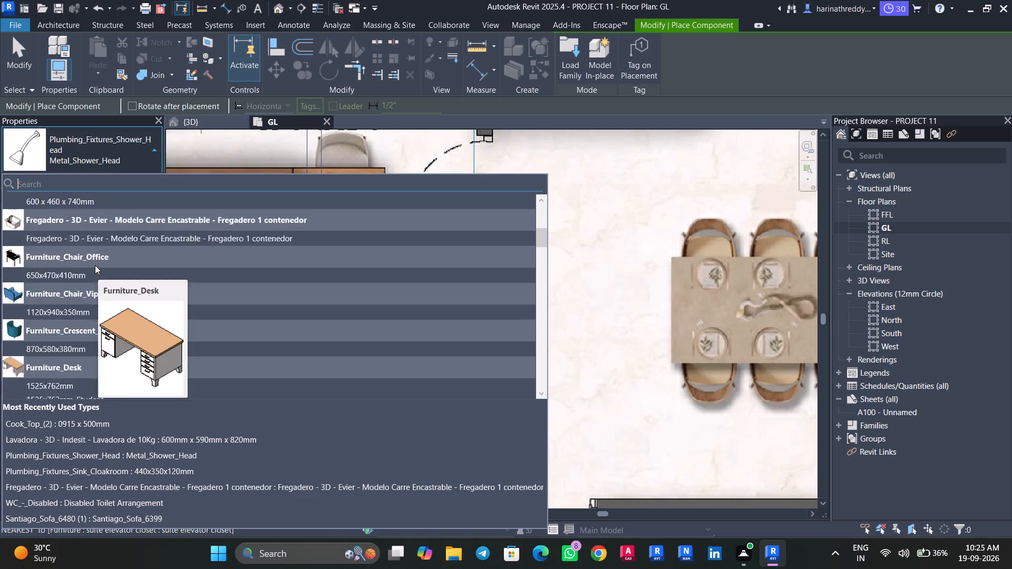
pyautogui.scroll(13, 95, 265)
pyautogui.scroll(-3, 95, 265)
pyautogui.scroll(1, 95, 265)
pyautogui.scroll(-16, 95, 265)
pyautogui.scroll(1, 95, 265)
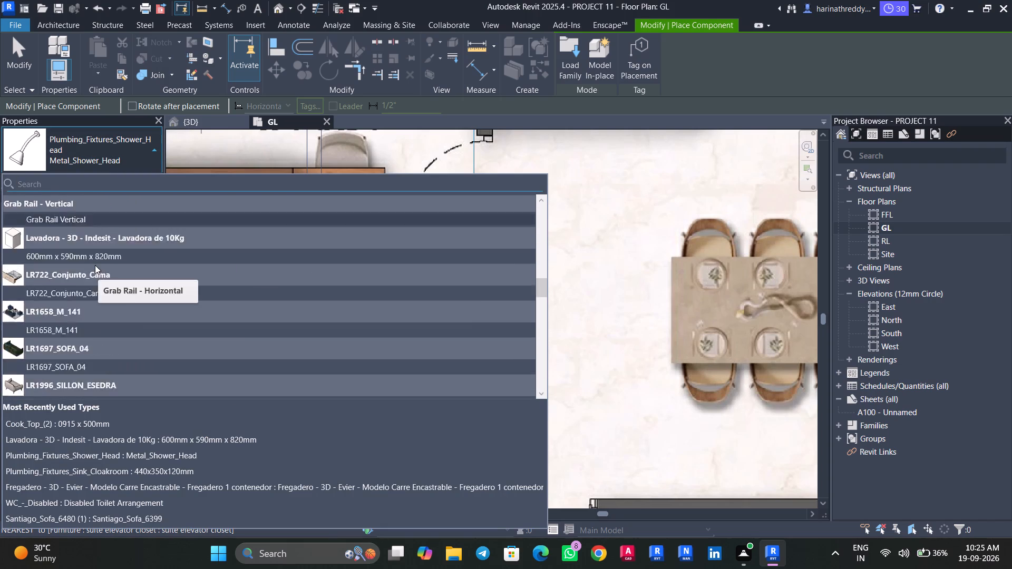
pyautogui.scroll(-12, 95, 265)
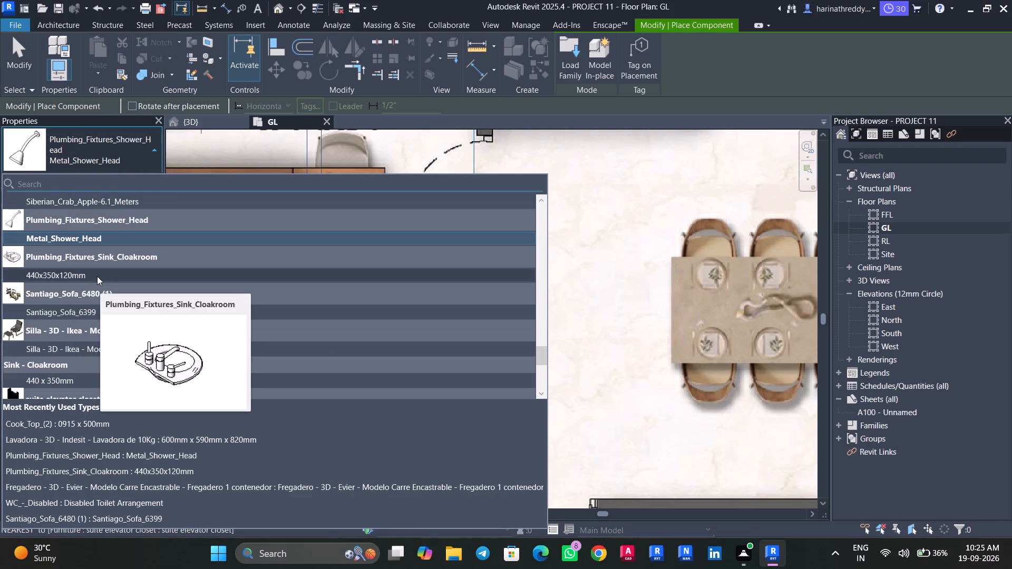
pyautogui.click(97, 276)
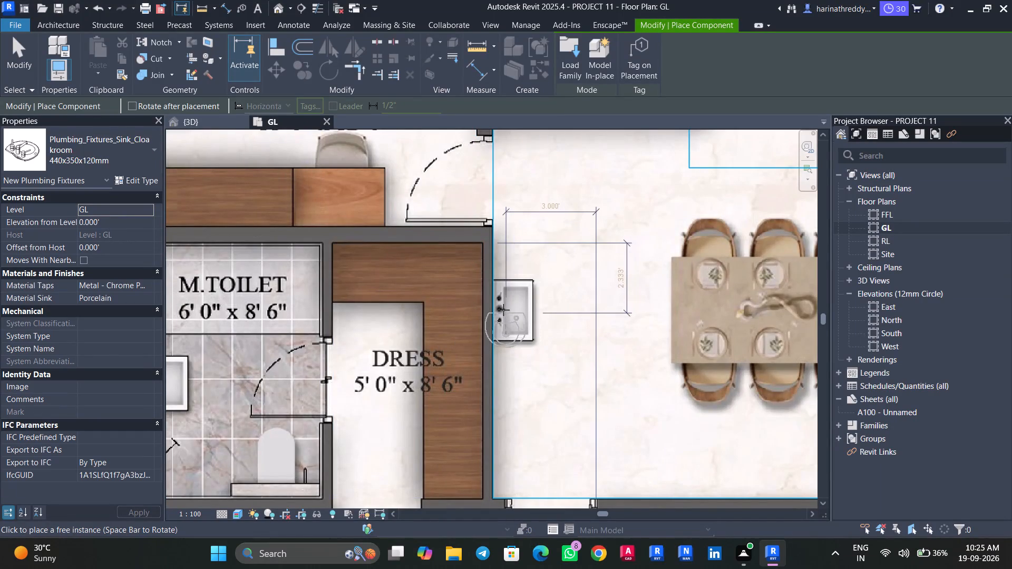
pyautogui.press('space')
pyautogui.click(115, 222)
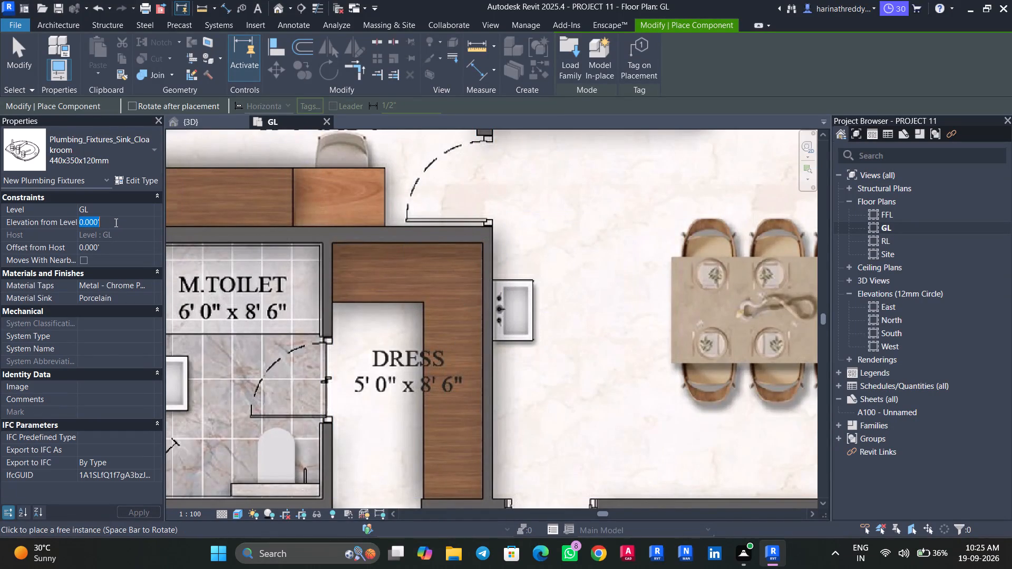
pyautogui.write("4'")
pyautogui.press('Return')
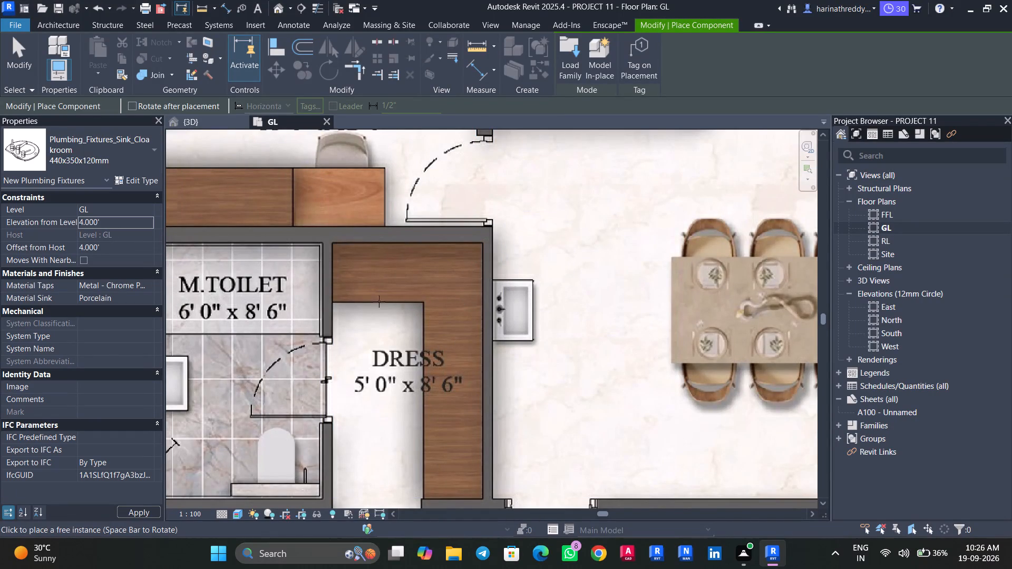
pyautogui.press('space')
pyautogui.scroll(3, 503, 312)
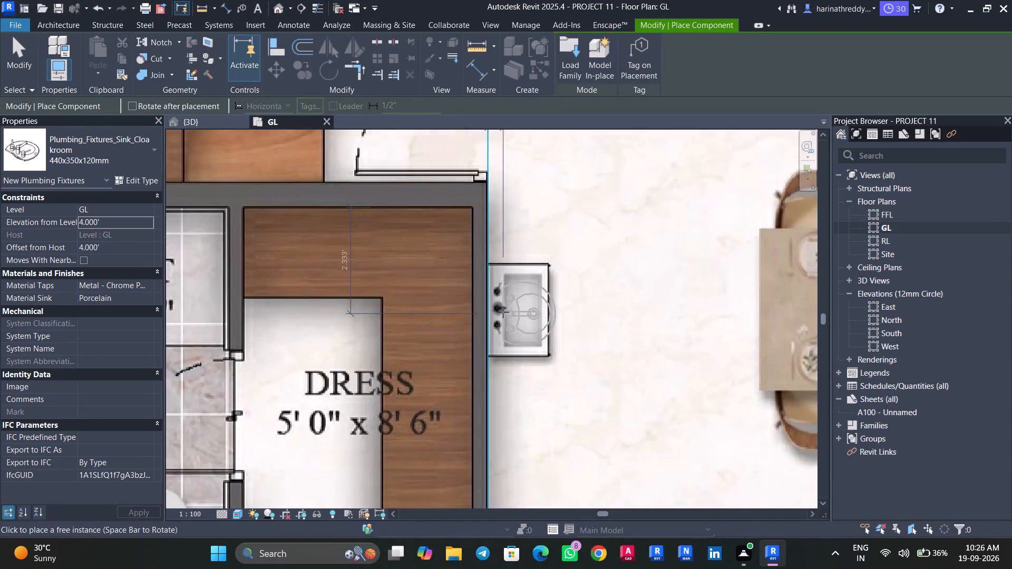
pyautogui.scroll(4, 503, 312)
pyautogui.click(481, 297)
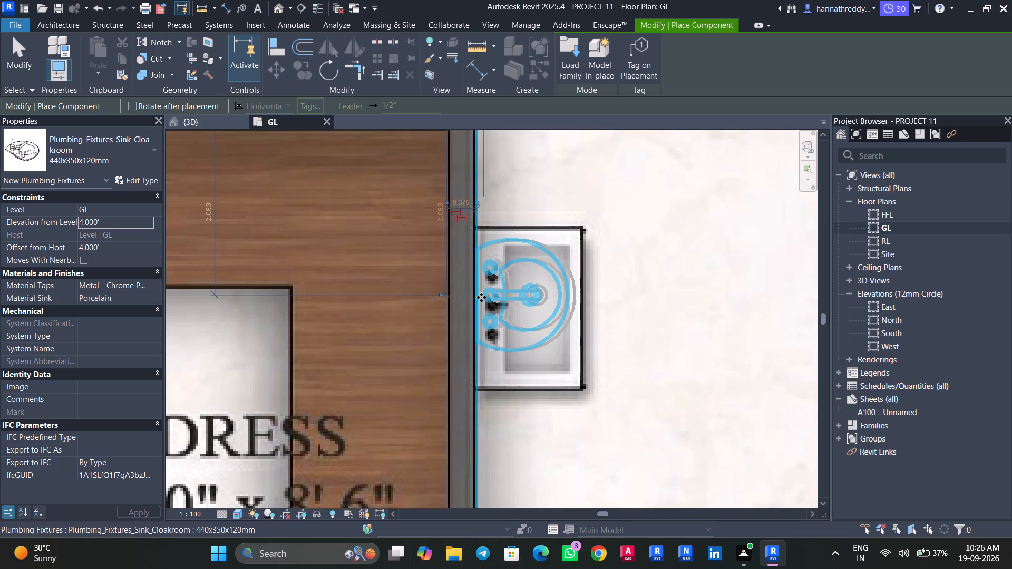
pyautogui.scroll(-3, 481, 297)
pyautogui.scroll(-20, 481, 297)
pyautogui.press('Escape')
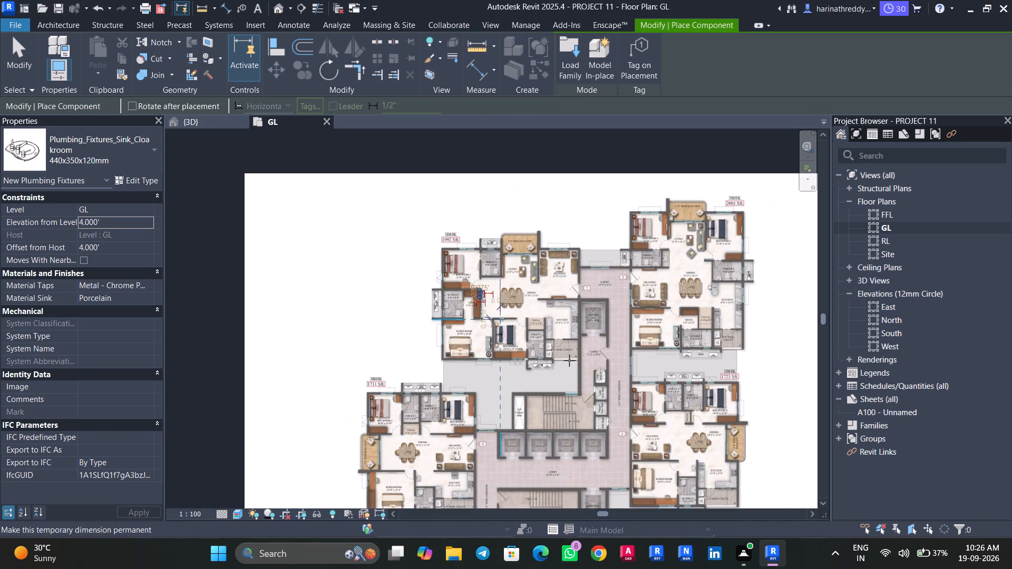
pyautogui.press('Escape')
# Draw a Curtain_Wall-Empty wall from GL up to FFL across TOILET-2 of the 1992 Sft. apartment, along the drawn shower line.
pyautogui.scroll(11, 543, 374)
pyautogui.moveTo(568, 370); pyautogui.dragTo(497, 421, button='middle')
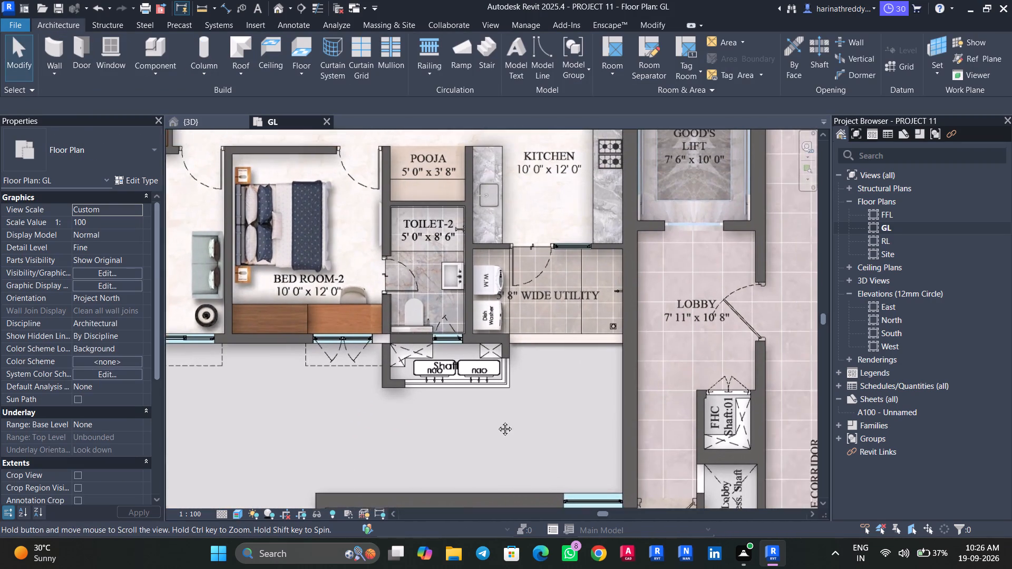
pyautogui.moveTo(497, 421); pyautogui.dragTo(472, 442, button='middle')
pyautogui.scroll(-3, 487, 428)
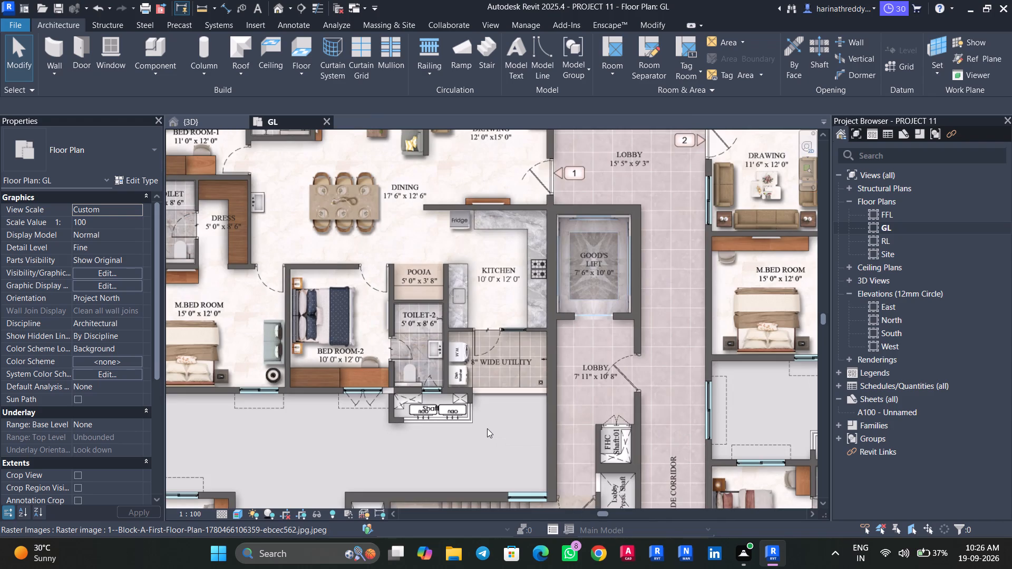
pyautogui.moveTo(483, 428); pyautogui.dragTo(541, 468, button='middle')
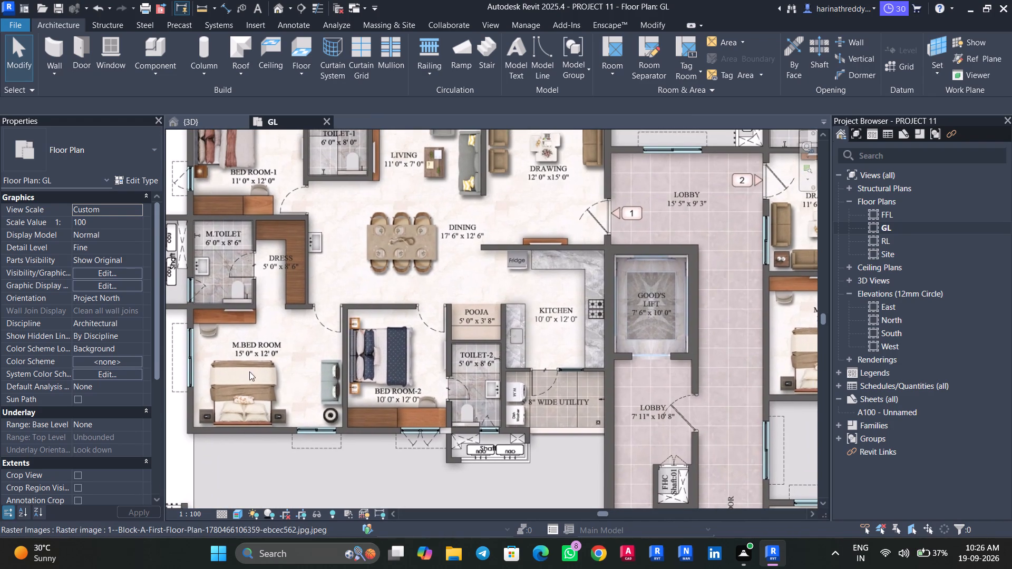
pyautogui.press('Tab')
pyautogui.press('Tab')
pyautogui.press('Tab')
pyautogui.scroll(5, 475, 421)
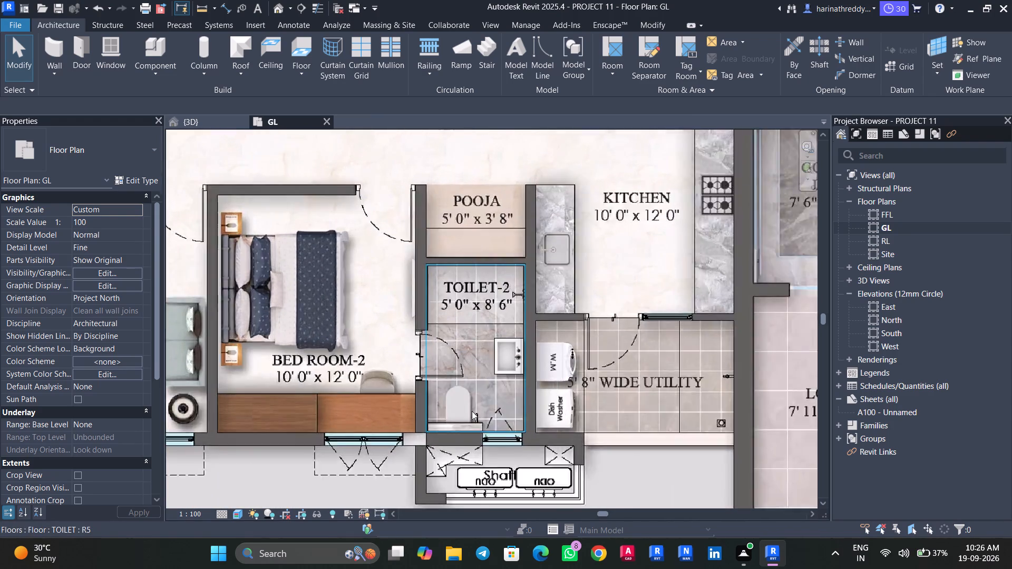
pyautogui.scroll(2, 472, 411)
pyautogui.press('Tab')
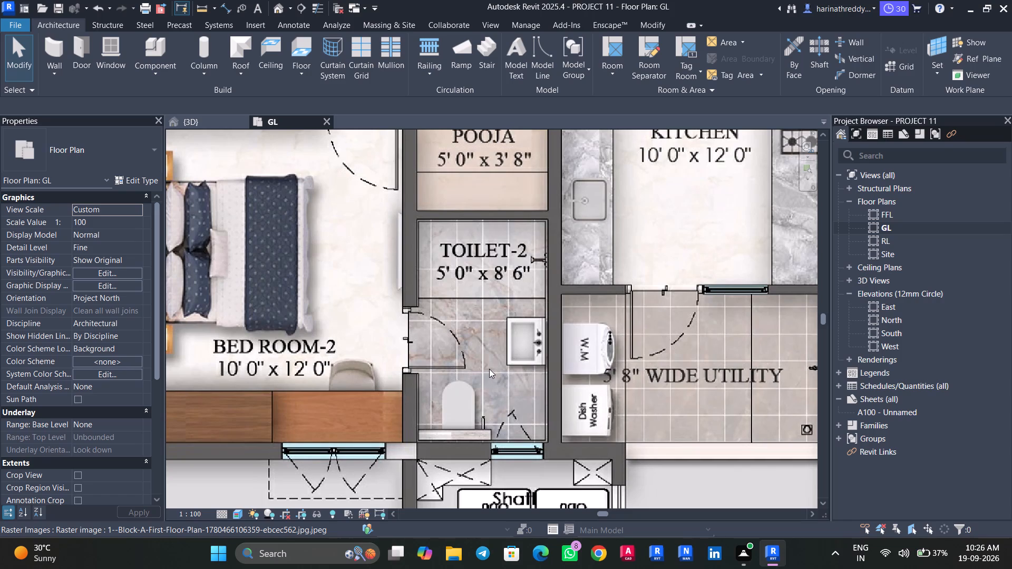
pyautogui.write('WA')
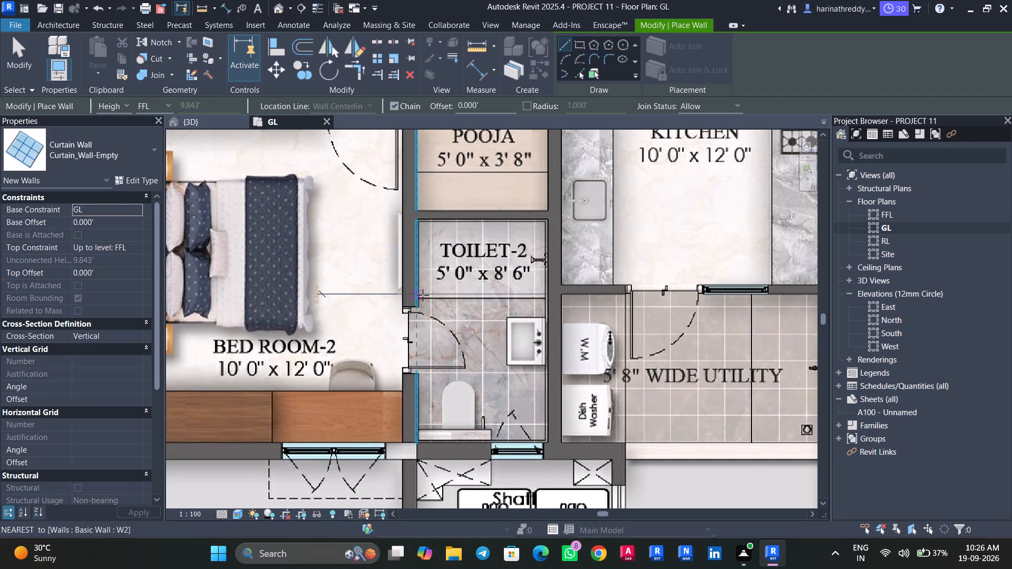
pyautogui.click(420, 297)
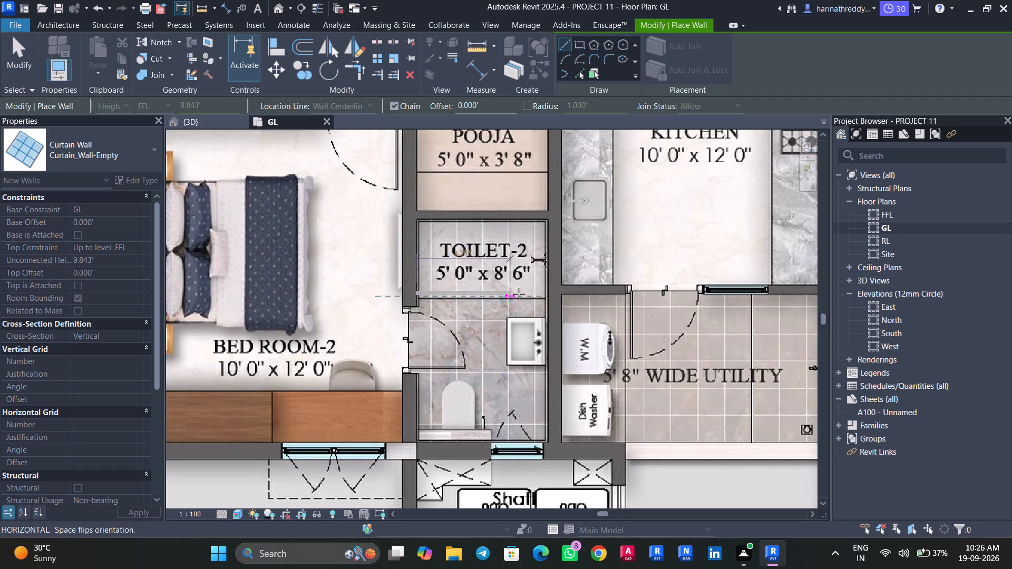
pyautogui.click(546, 292)
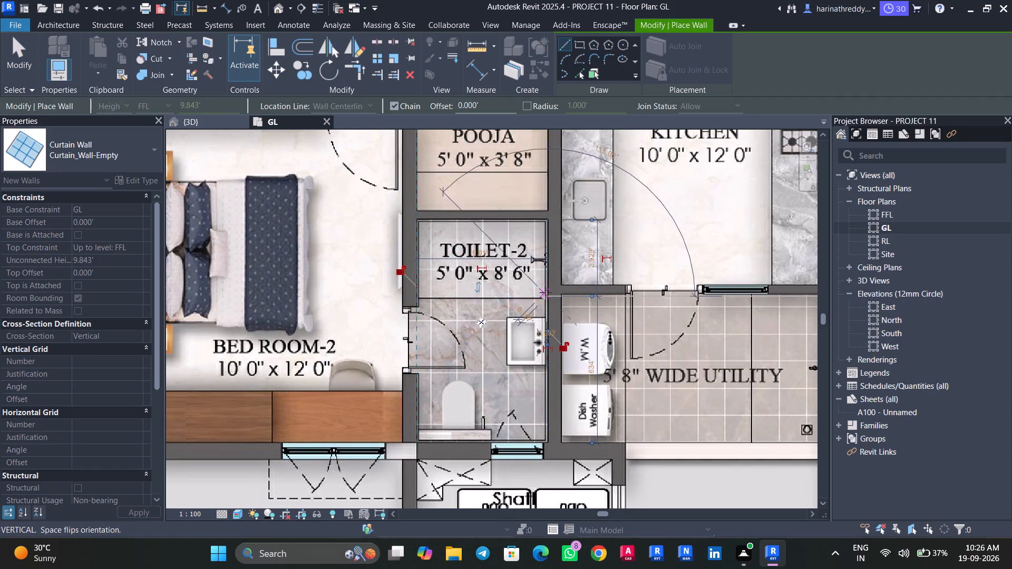
pyautogui.press('Escape')
pyautogui.press('Escape')
# Place a rotated Plumbing_Fixtures_Sink_Cloakroom 440x350x120mm at 4' elevation over TOILET-2's drawn washbasin, against the utility-side wall.
pyautogui.write('CM')
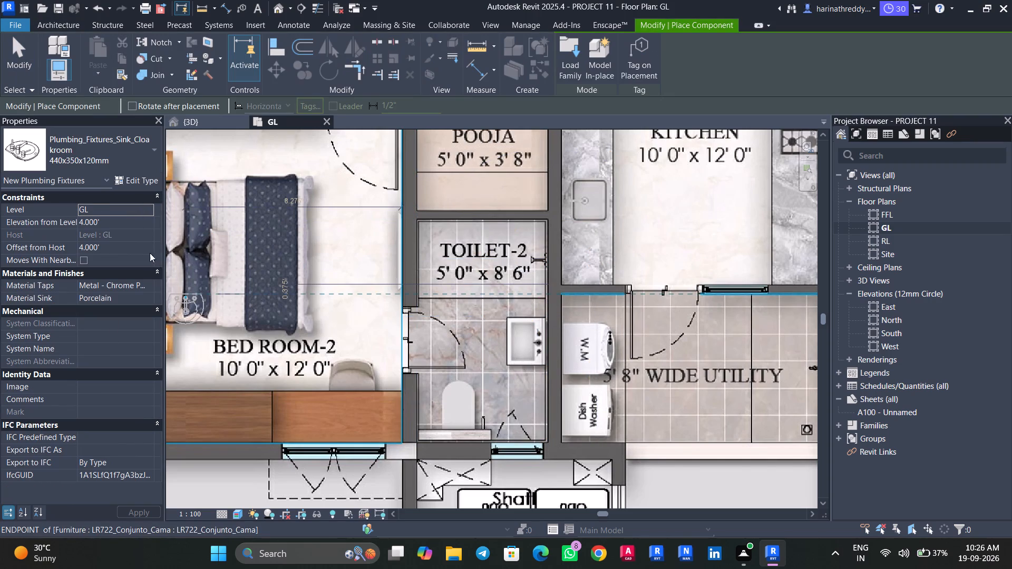
pyautogui.press('space')
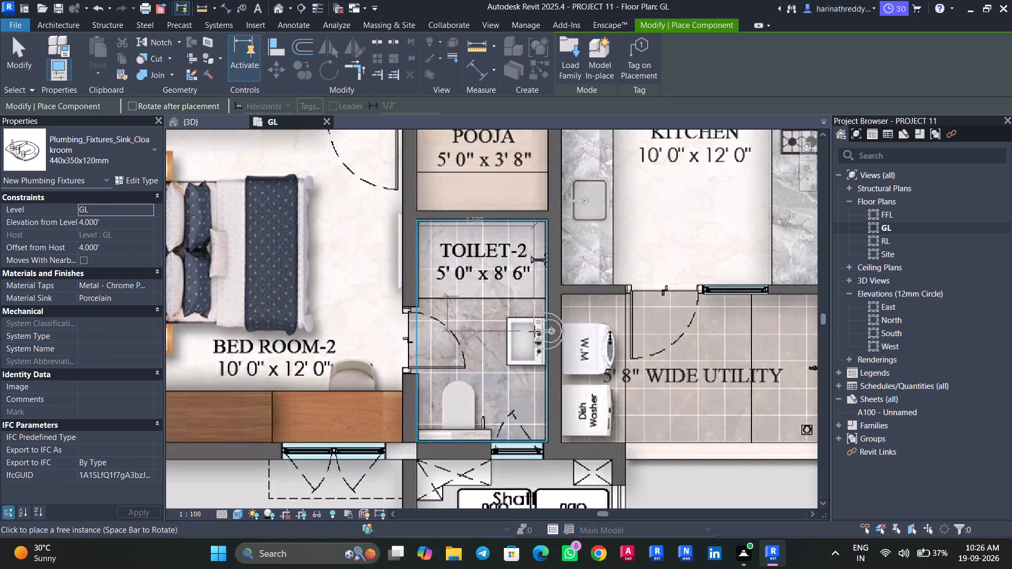
pyautogui.press('space')
pyautogui.press('space')
pyautogui.press('space')
pyautogui.press('space')
pyautogui.press('space')
pyautogui.press('space')
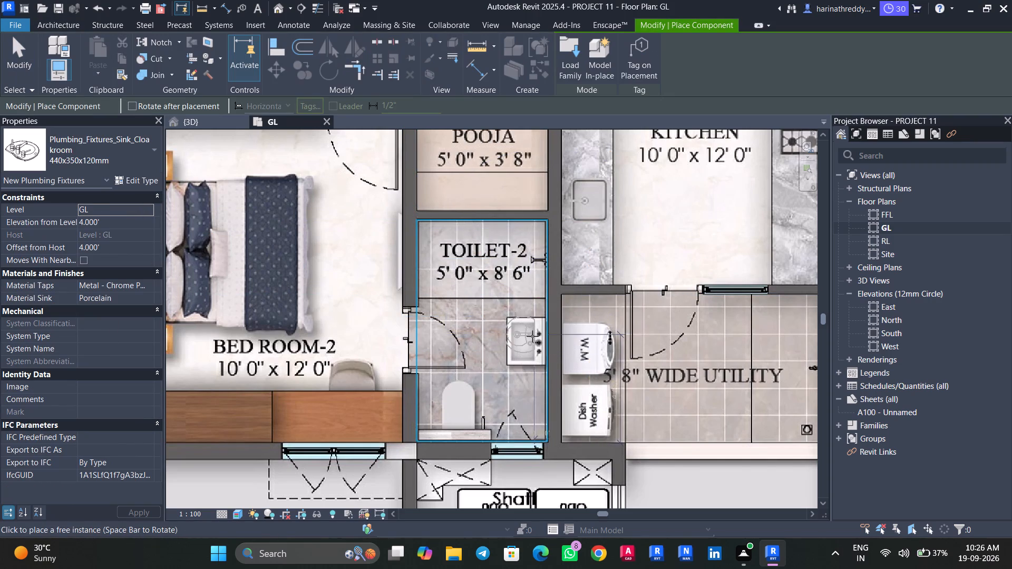
pyautogui.scroll(4, 542, 341)
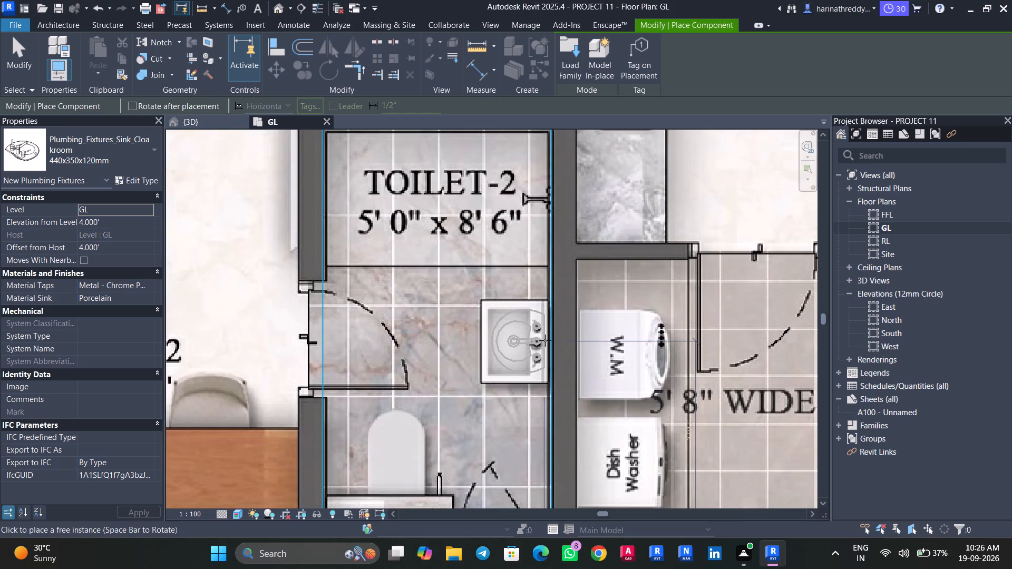
pyautogui.click(545, 340)
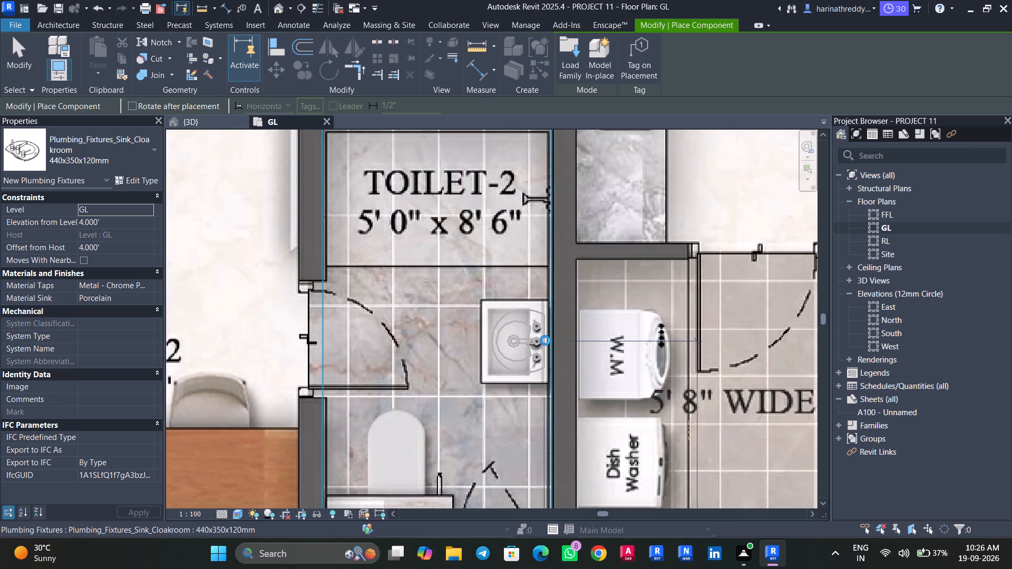
# Place a WC_-_Disabled Disabled Toilet Arrangement on TOILET-2's shaft-side wall, over the drawn toilet.
pyautogui.scroll(1, 476, 367)
pyautogui.scroll(-8, 476, 367)
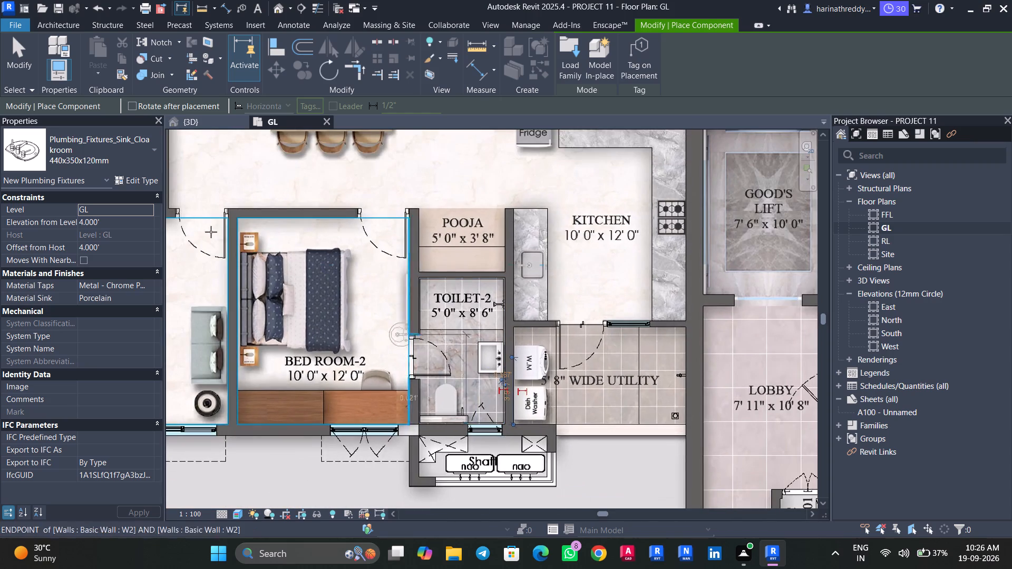
pyautogui.click(120, 159)
pyautogui.scroll(10, 82, 316)
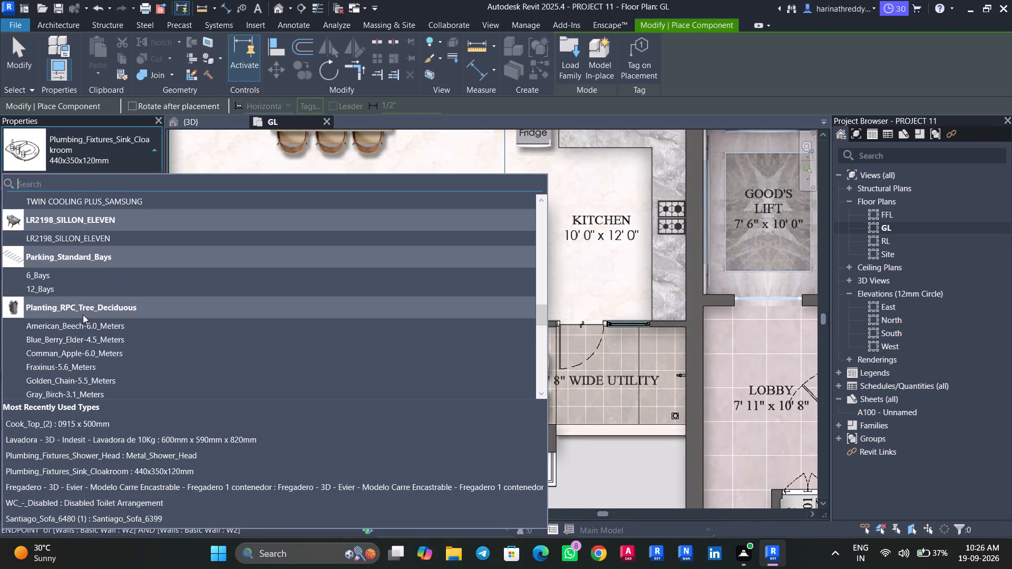
pyautogui.scroll(20, 83, 315)
pyautogui.scroll(2, 83, 315)
pyautogui.scroll(-12, 83, 315)
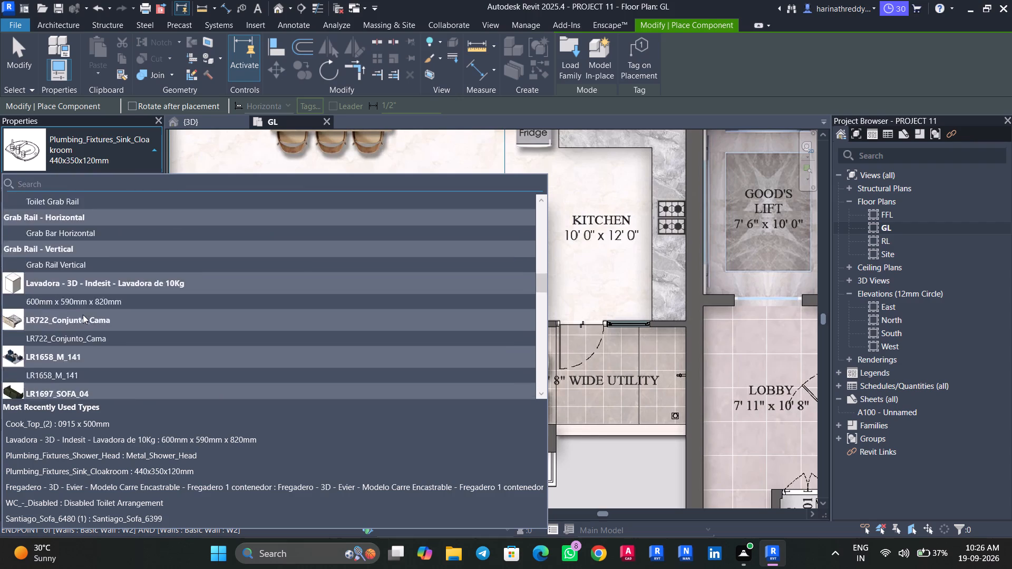
pyautogui.scroll(-20, 83, 315)
pyautogui.scroll(-8, 83, 315)
pyautogui.click(87, 377)
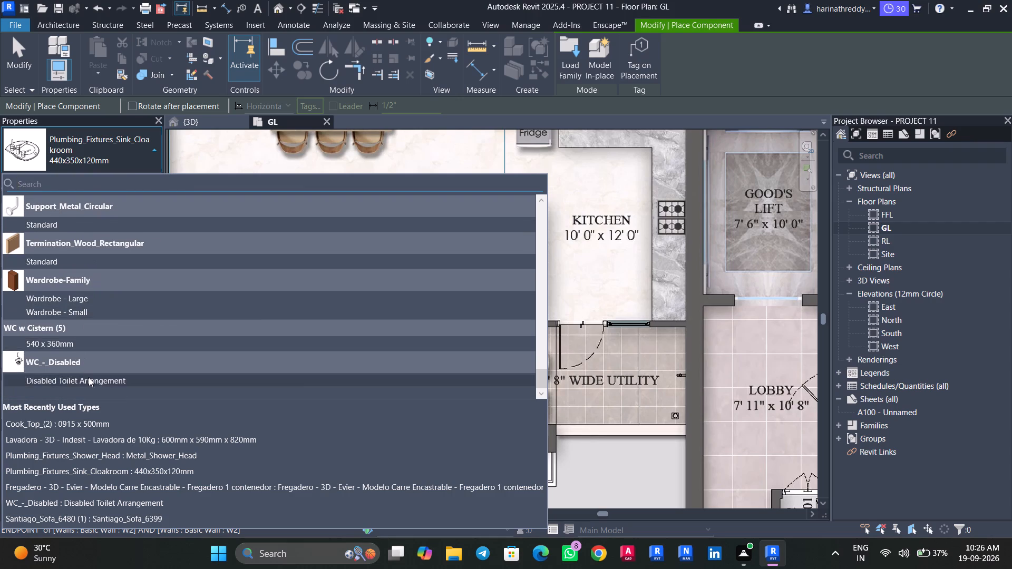
pyautogui.scroll(9, 440, 401)
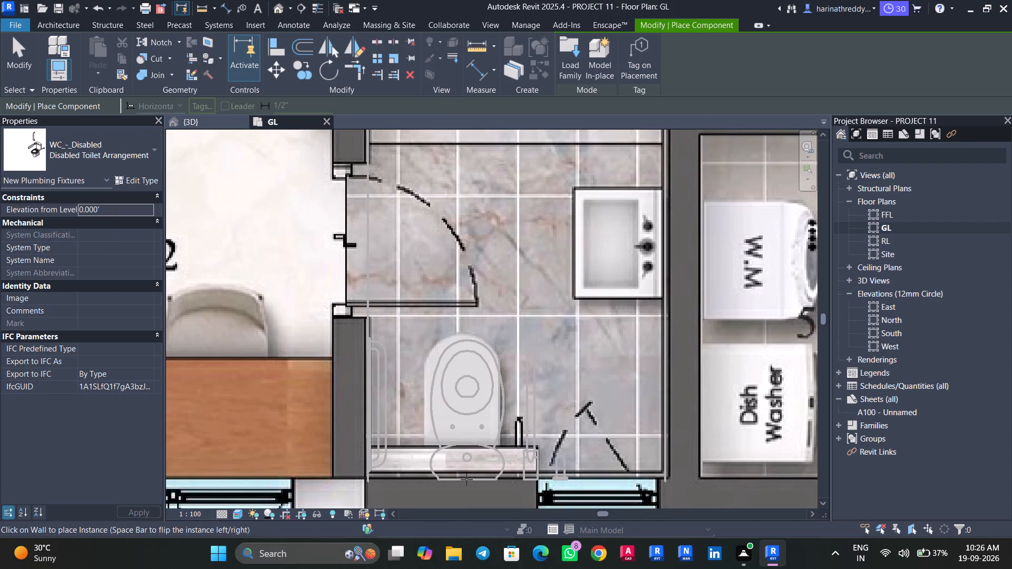
pyautogui.click(466, 479)
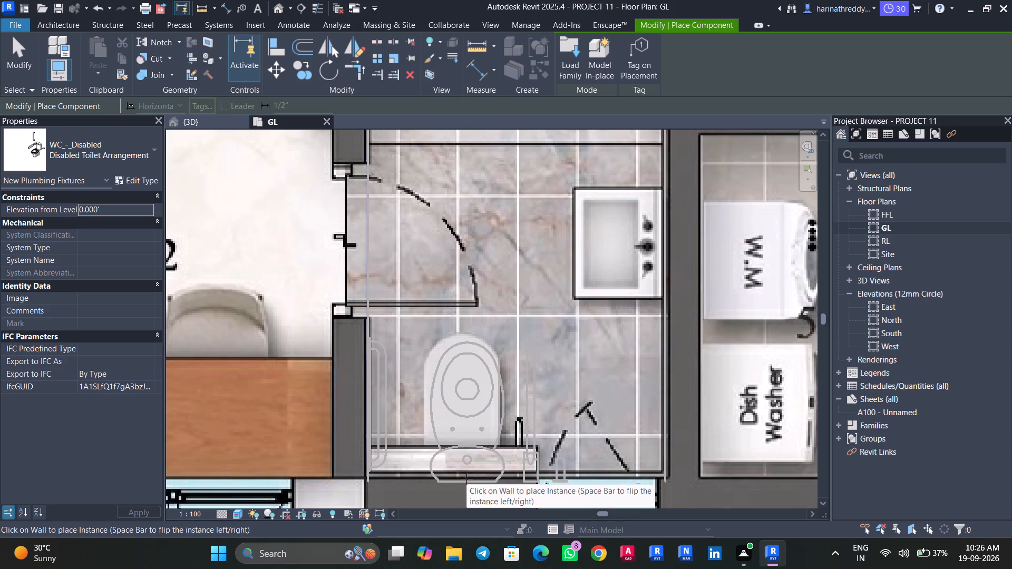
pyautogui.scroll(-14, 466, 478)
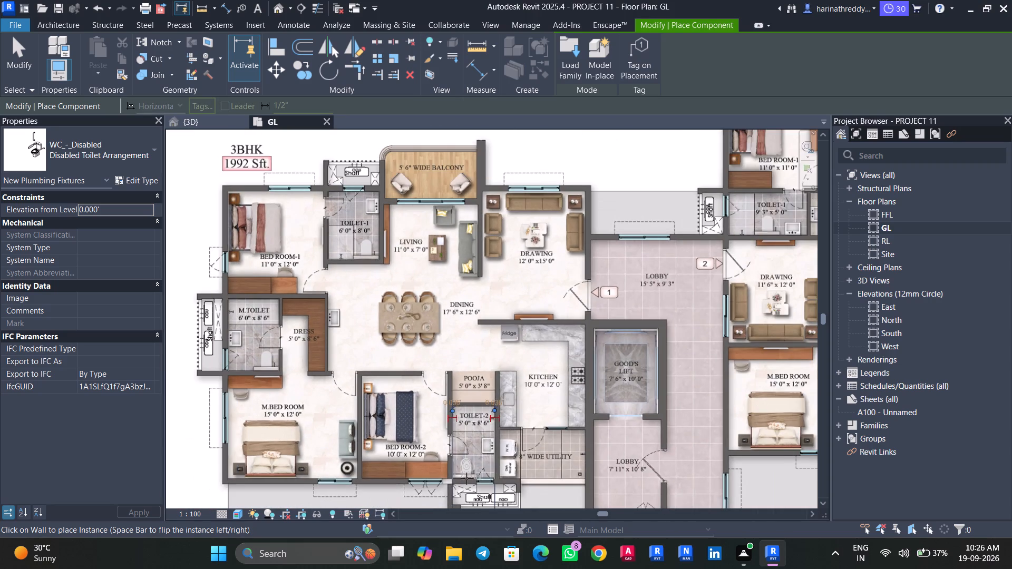
pyautogui.scroll(-2, 466, 478)
pyautogui.moveTo(466, 478); pyautogui.dragTo(324, 399, button='middle')
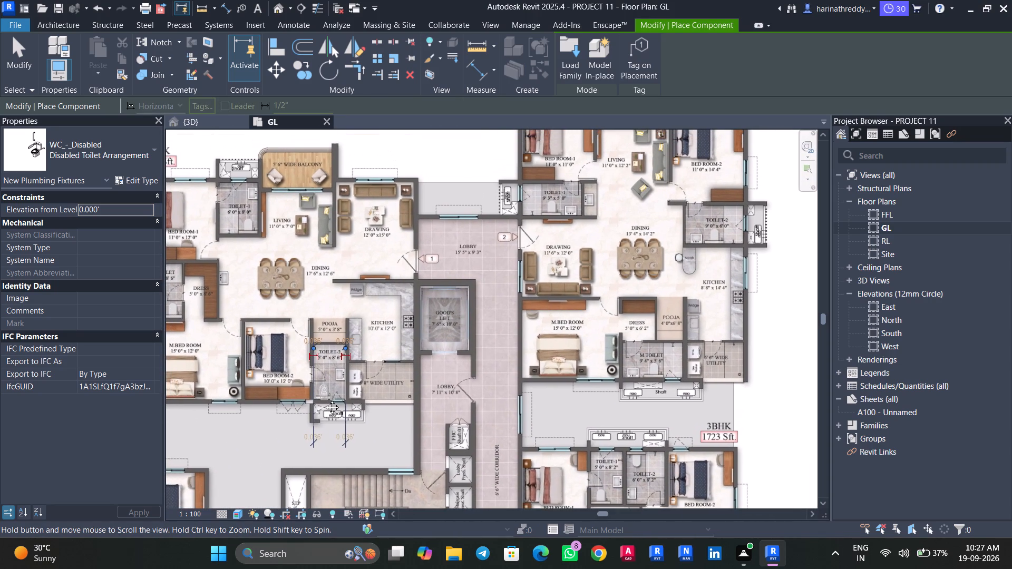
pyautogui.moveTo(324, 399); pyautogui.dragTo(344, 426, button='middle')
pyautogui.press('Escape')
pyautogui.press('Escape')
# Place a rotated Metal_Shower_Head at 4' elevation over the drawn shower symbol on the kitchen-side wall of TOILET-2.
pyautogui.scroll(5, 386, 351)
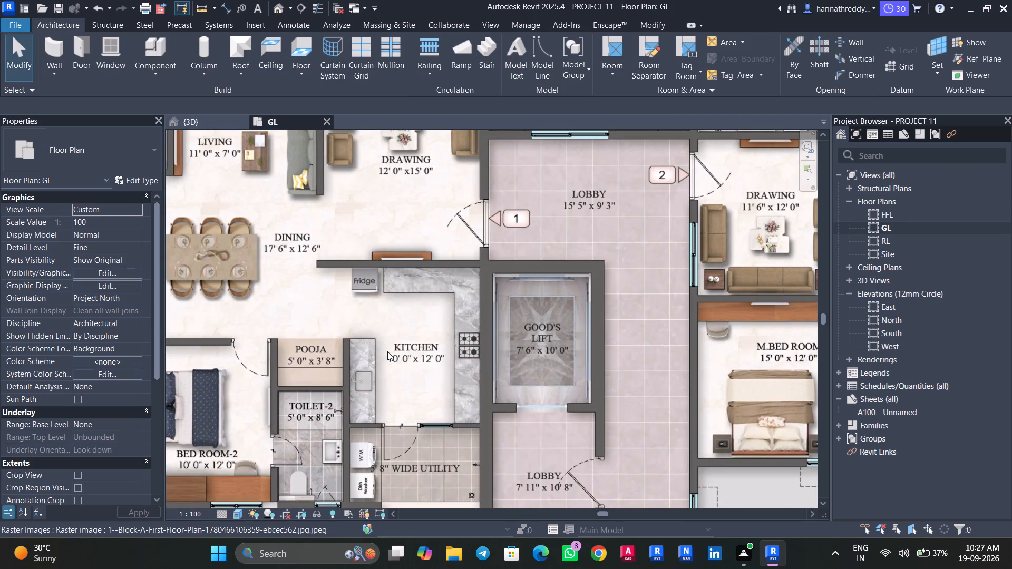
pyautogui.scroll(-4, 387, 351)
pyautogui.moveTo(387, 351); pyautogui.dragTo(406, 301, button='middle')
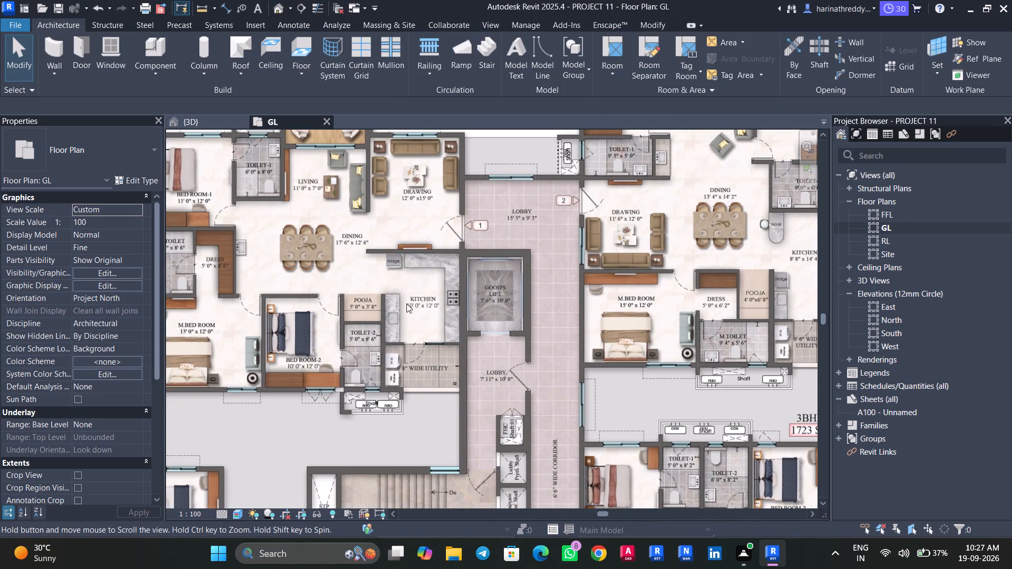
pyautogui.scroll(8, 363, 316)
pyautogui.write('CM')
pyautogui.click(87, 143)
pyautogui.scroll(6, 117, 295)
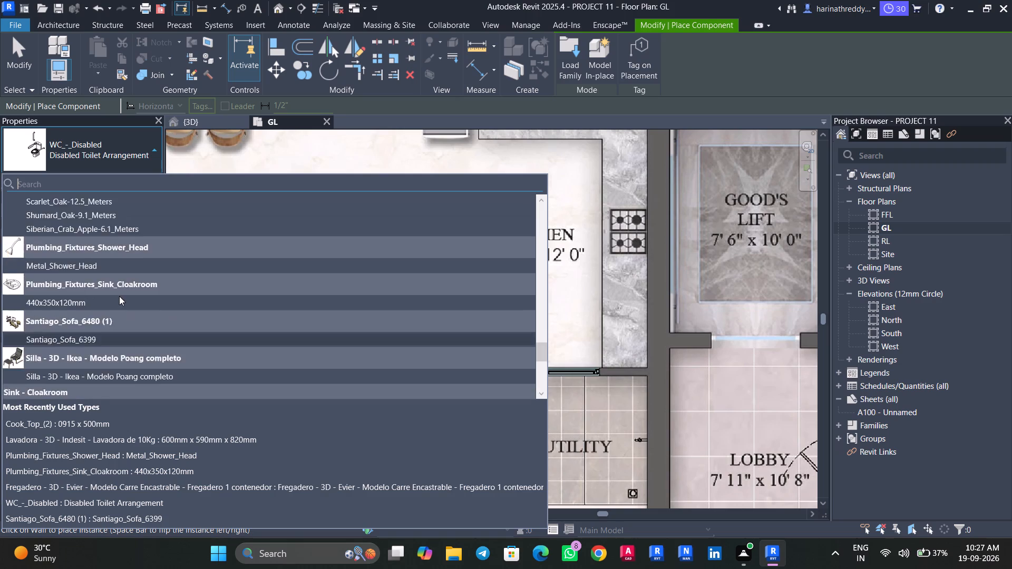
pyautogui.scroll(7, 119, 296)
pyautogui.scroll(-9, 120, 297)
pyautogui.click(120, 224)
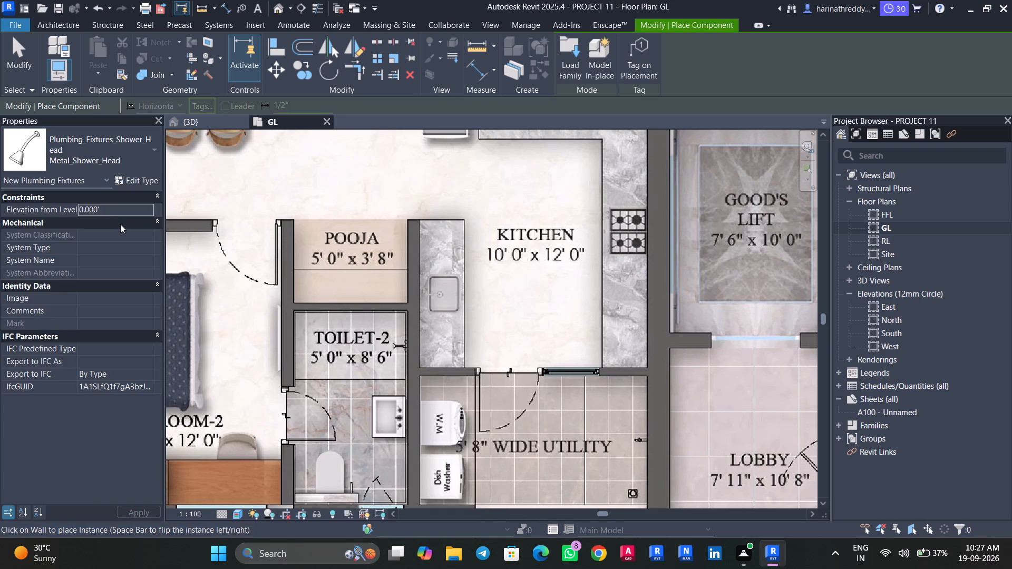
pyautogui.click(120, 209)
pyautogui.click(120, 221)
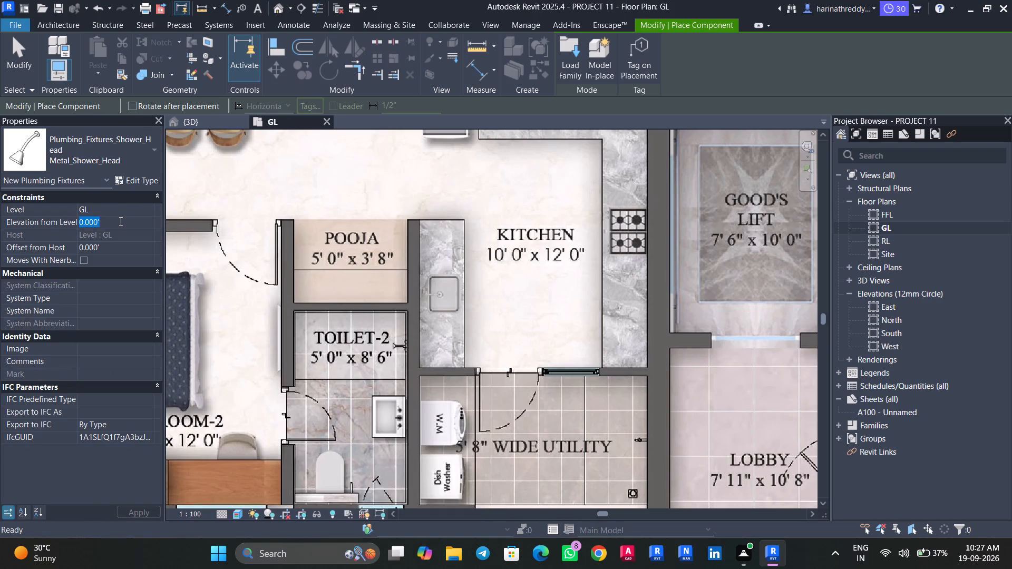
pyautogui.press('4')
pyautogui.press("'")
pyautogui.press('Return')
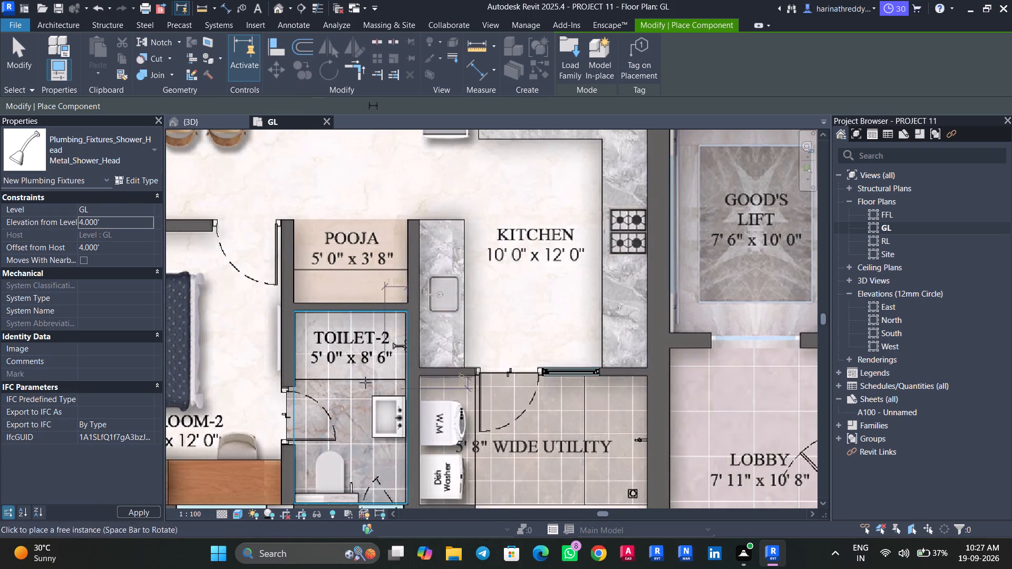
pyautogui.scroll(8, 402, 348)
pyautogui.press('space')
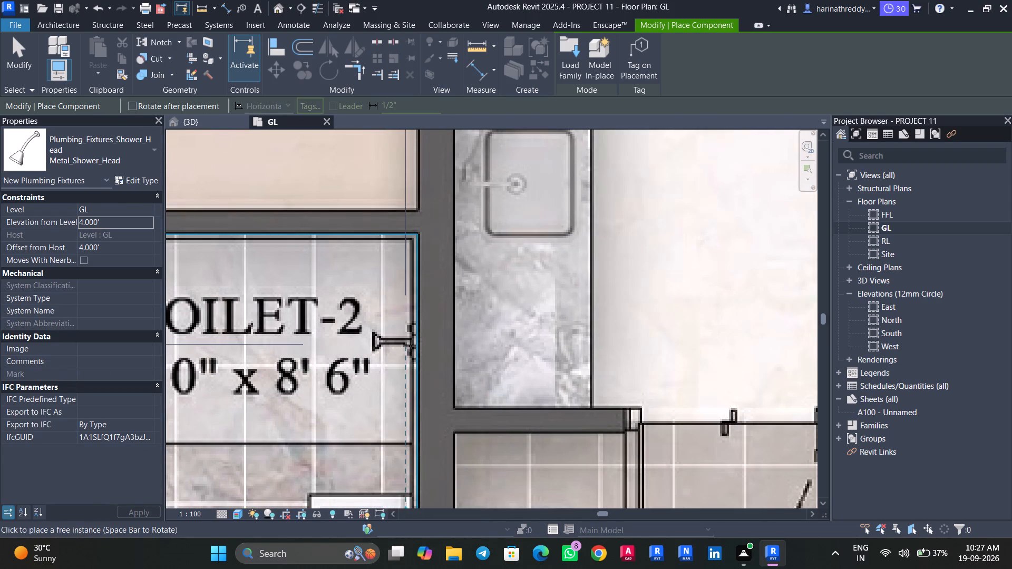
pyautogui.click(413, 344)
pyautogui.scroll(-2, 398, 365)
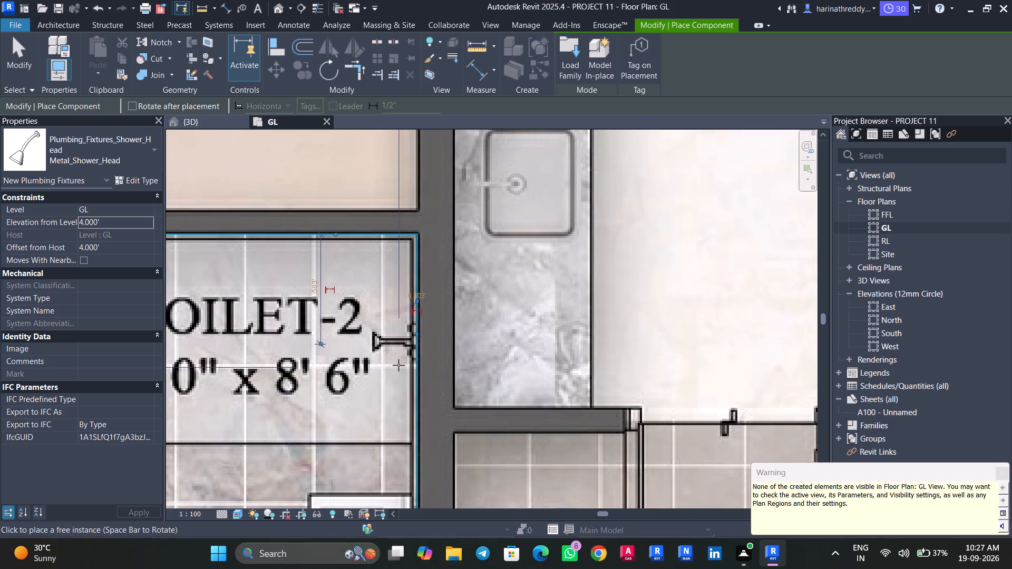
pyautogui.scroll(-16, 398, 365)
pyautogui.press('Escape')
pyautogui.press('Escape')
pyautogui.press('Escape')
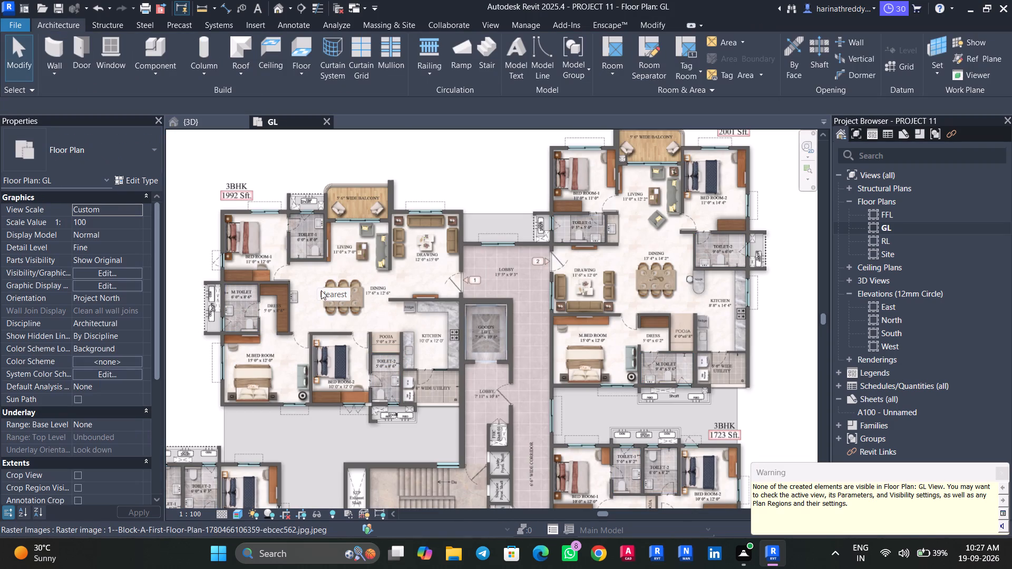
# Draw L-shaped Curtain_Wall-Empty walls from GL up to FFL along both drawn shower lines in TOILET-1 of the 1992 Sft. apartment.
pyautogui.scroll(5, 299, 243)
pyautogui.scroll(1, 297, 332)
pyautogui.moveTo(300, 333); pyautogui.dragTo(413, 409, button='middle')
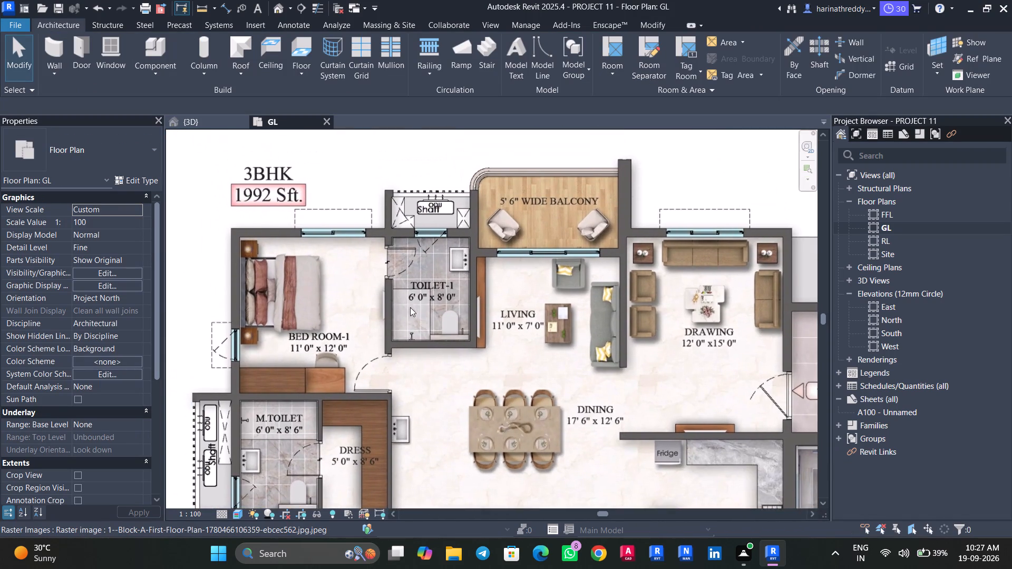
pyautogui.scroll(5, 408, 302)
pyautogui.moveTo(410, 301); pyautogui.dragTo(413, 366, button='middle')
pyautogui.press('w')
pyautogui.press('a')
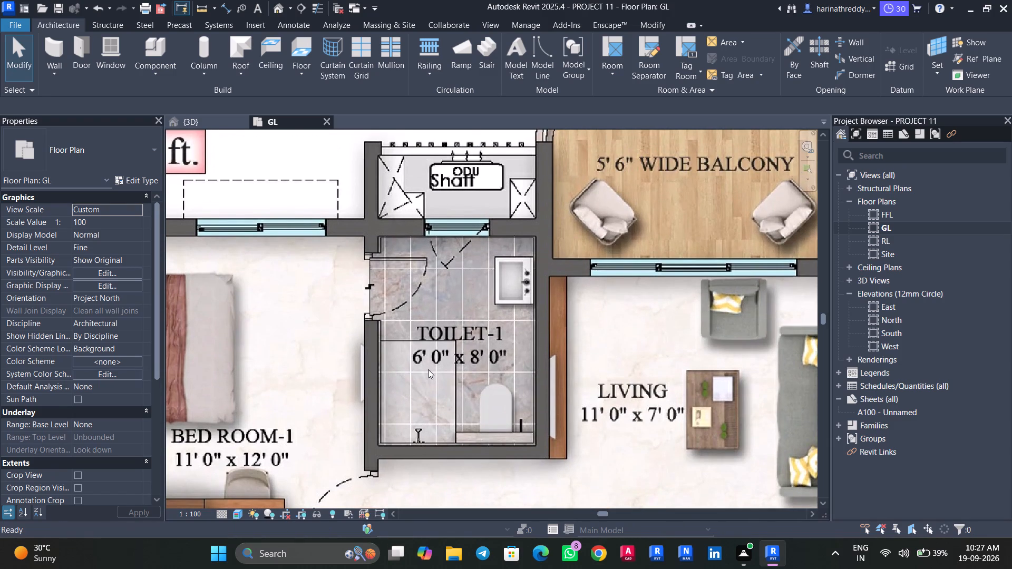
pyautogui.click(382, 340)
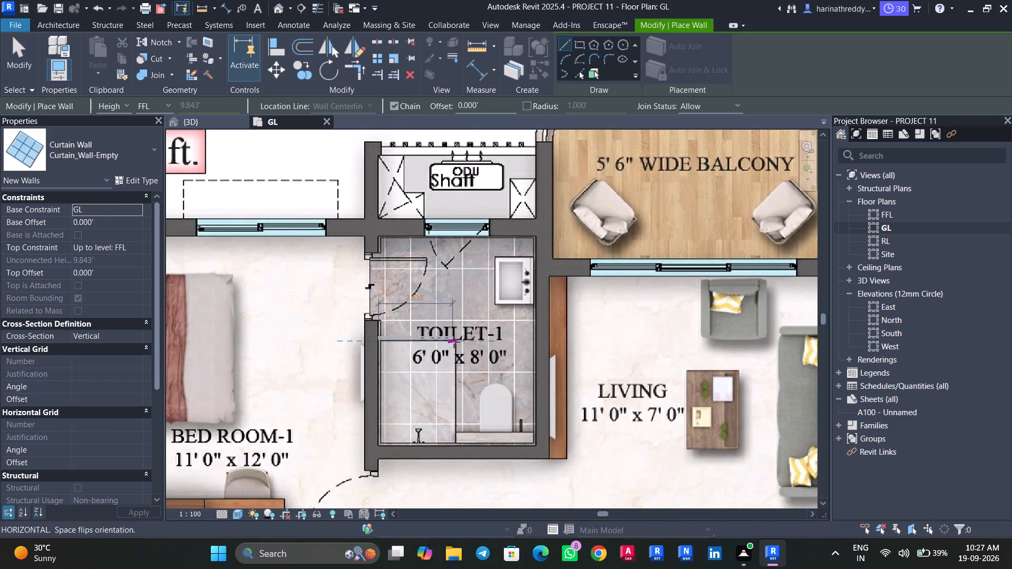
pyautogui.click(456, 341)
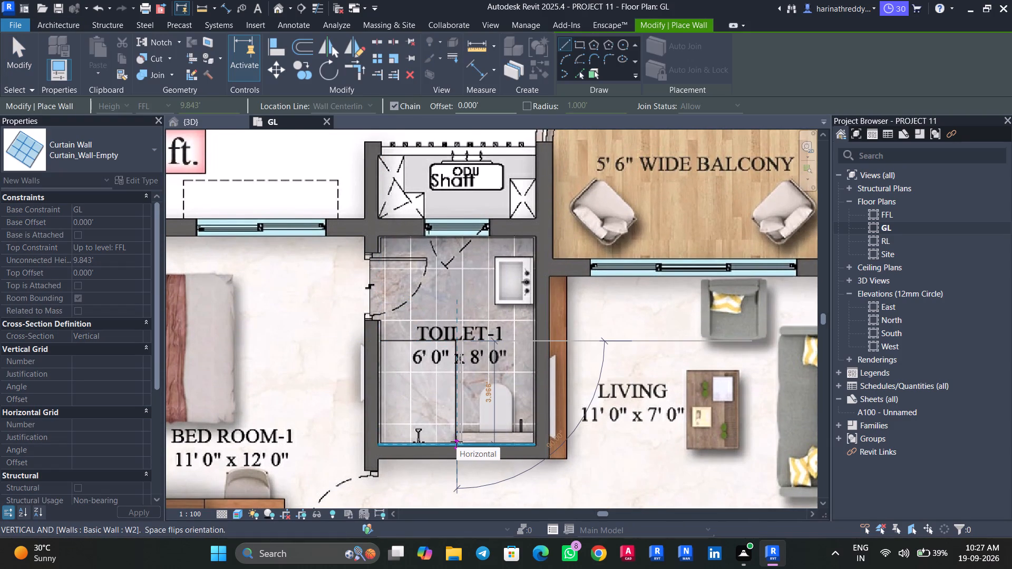
pyautogui.click(456, 442)
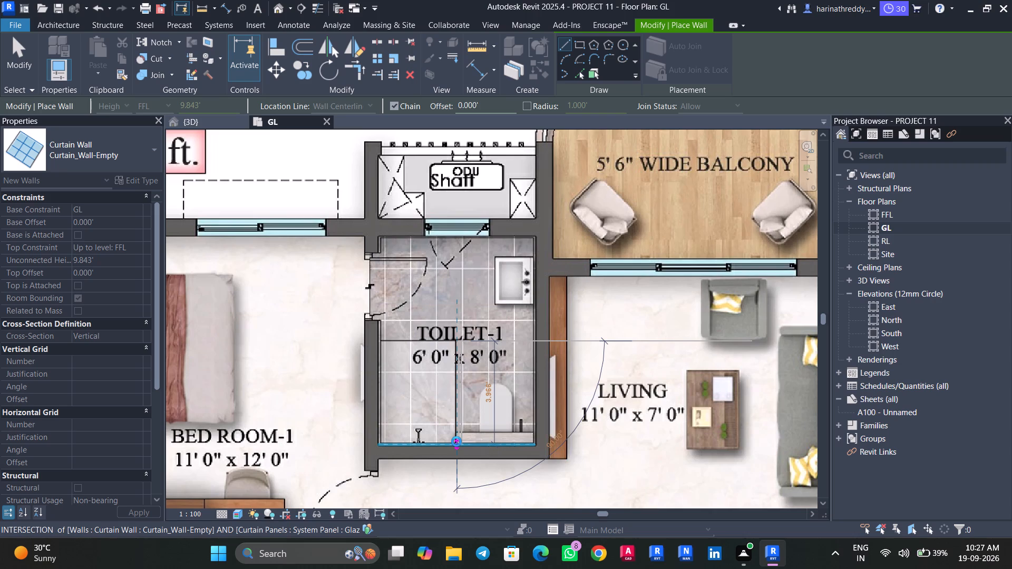
pyautogui.press('Escape')
pyautogui.press('Escape')
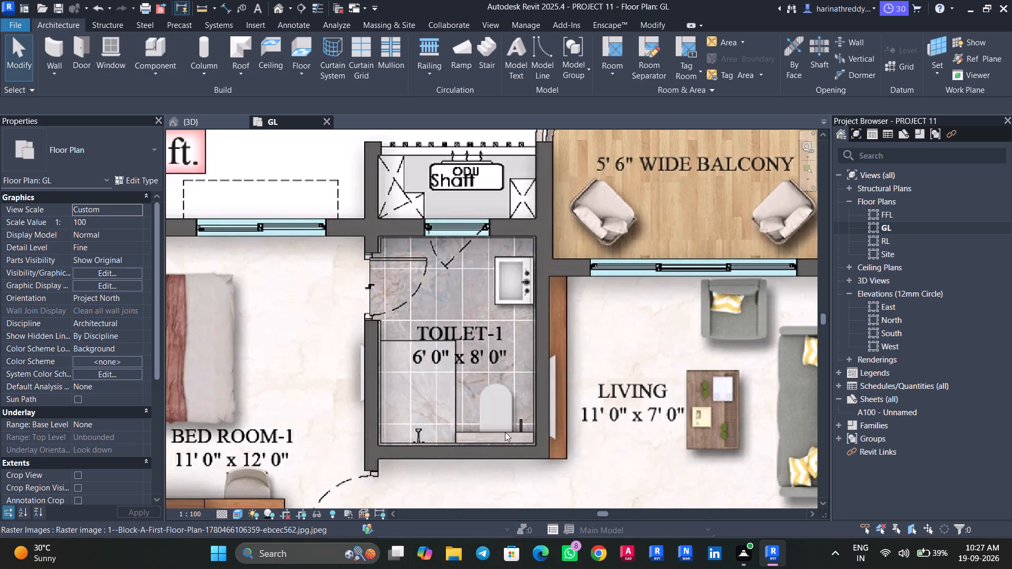
# Place a Metal_Shower_Head at 4' elevation over TOILET-1's drawn shower symbol, on the wall opposite the shaft.
pyautogui.press('c')
pyautogui.press('m')
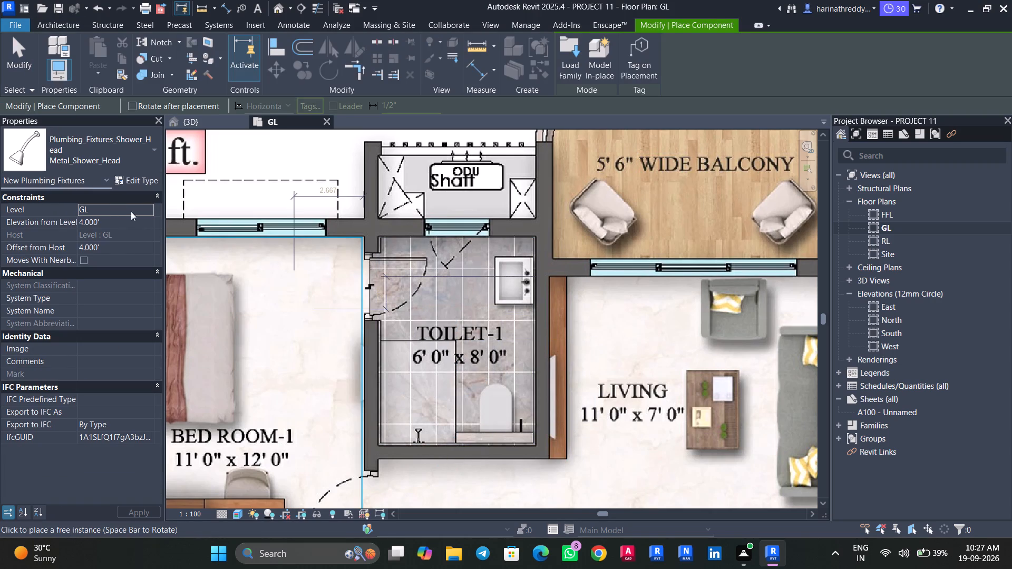
pyautogui.scroll(5, 420, 445)
pyautogui.click(415, 445)
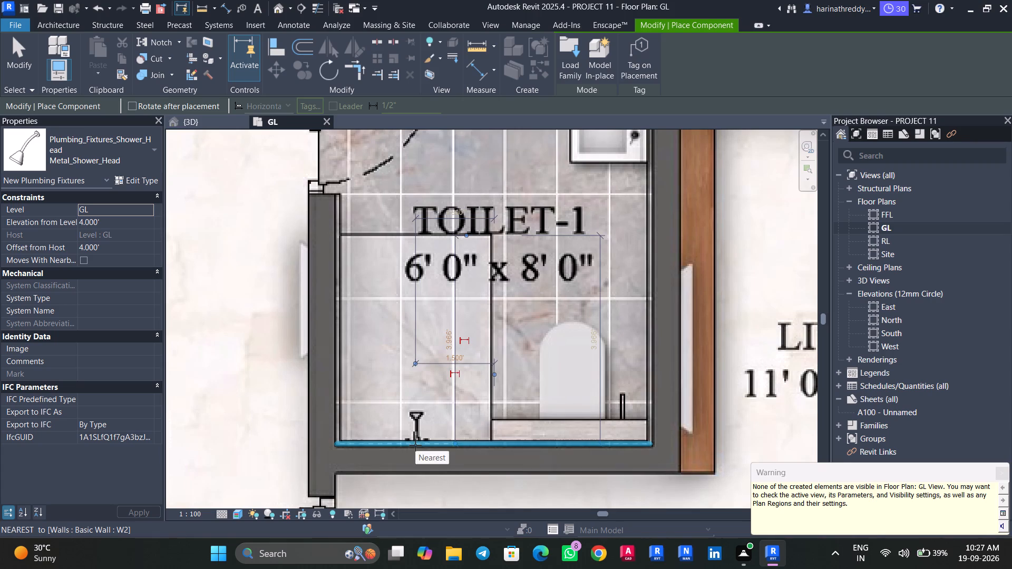
# Place a WC_-_Disabled Disabled Toilet Arrangement over TOILET-1's drawn toilet, on the wall opposite the shaft.
pyautogui.click(48, 163)
pyautogui.scroll(-3, 98, 342)
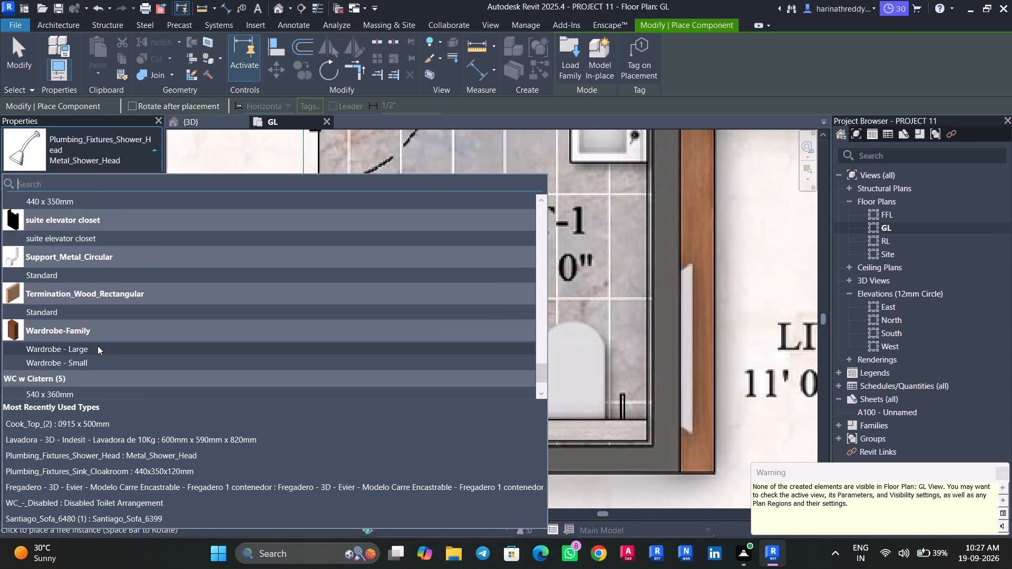
pyautogui.scroll(-7, 98, 346)
pyautogui.click(92, 379)
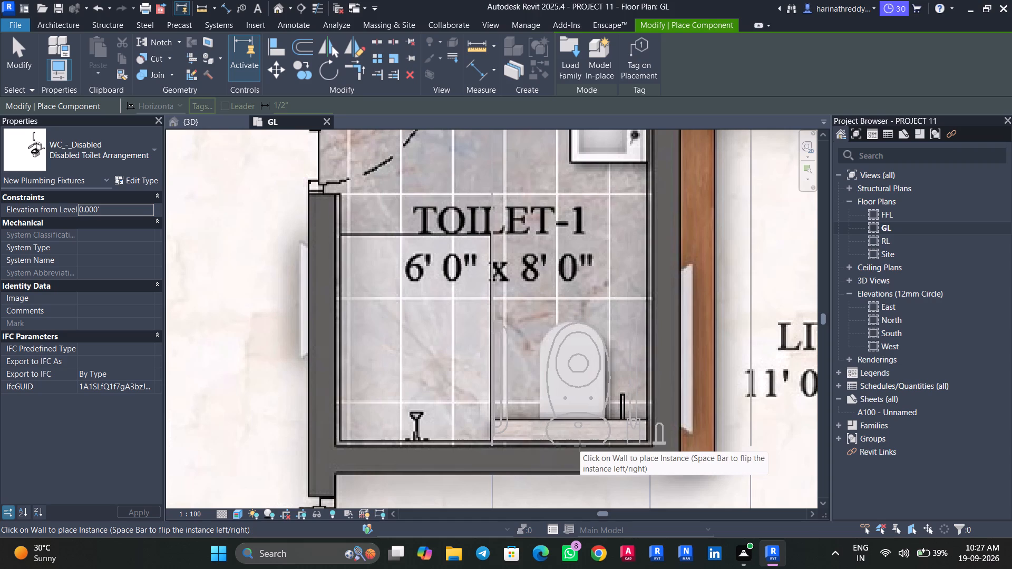
pyautogui.click(580, 446)
# Place a rotated Plumbing_Fixtures_Sink_Cloakroom 440x350x120mm at 4' elevation over TOILET-1's drawn washbasin, against the living-side wall.
pyautogui.scroll(-5, 580, 450)
pyautogui.click(112, 156)
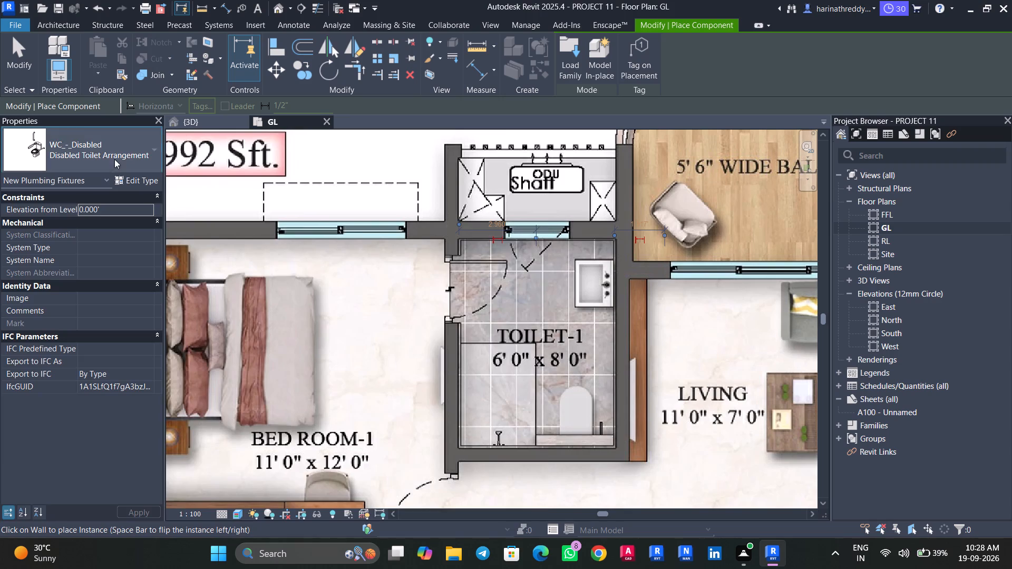
pyautogui.scroll(18, 116, 317)
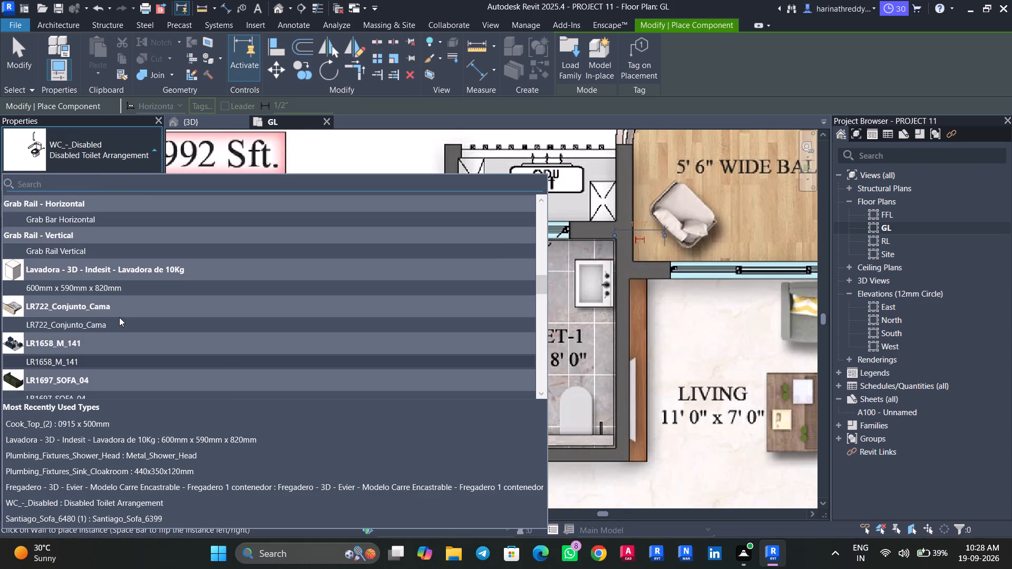
pyautogui.scroll(17, 119, 317)
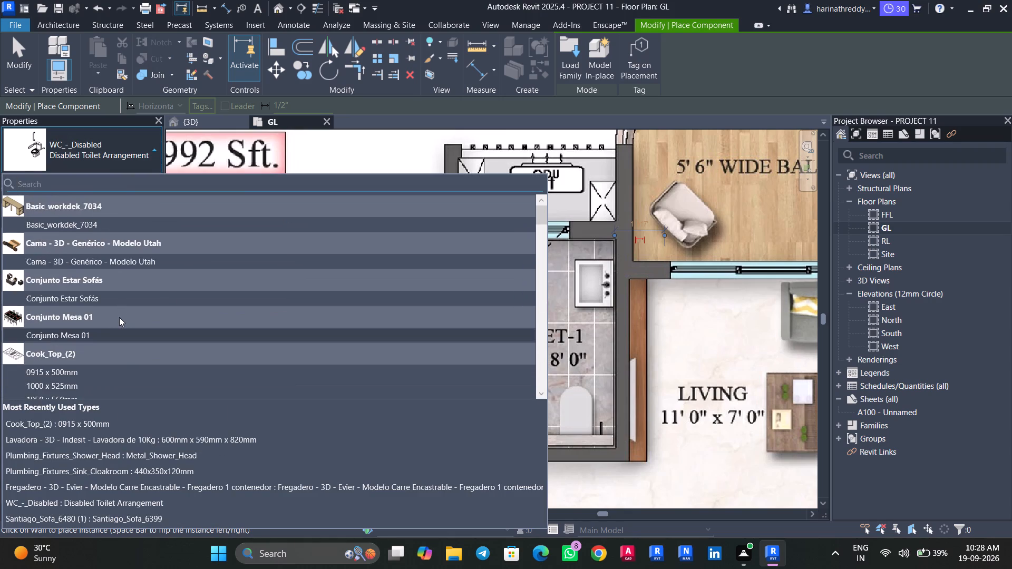
pyautogui.scroll(-20, 119, 317)
pyautogui.scroll(-2, 119, 317)
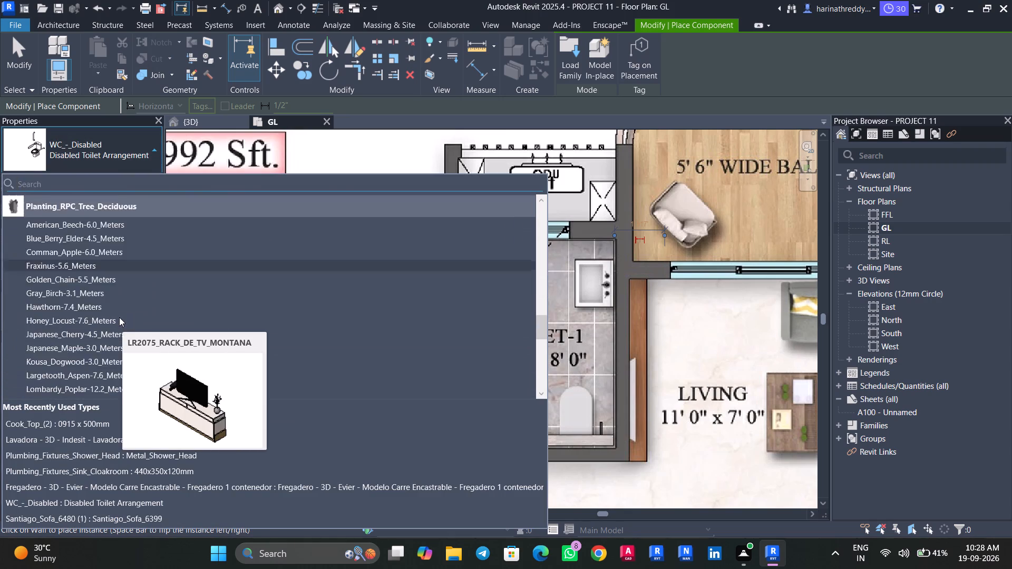
pyautogui.scroll(-4, 119, 317)
pyautogui.click(118, 315)
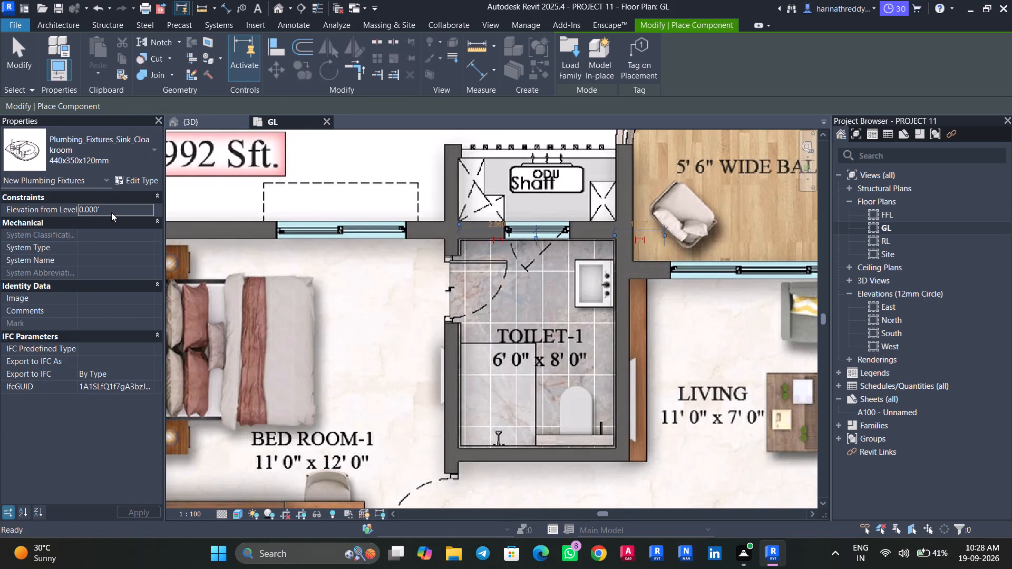
pyautogui.click(112, 211)
pyautogui.click(113, 223)
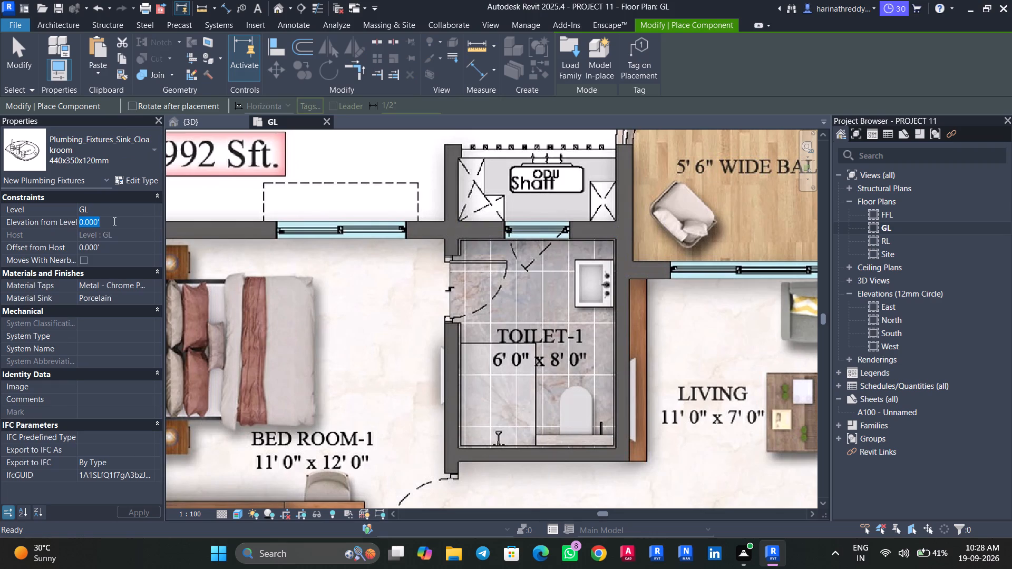
pyautogui.write("4'")
pyautogui.press('Return')
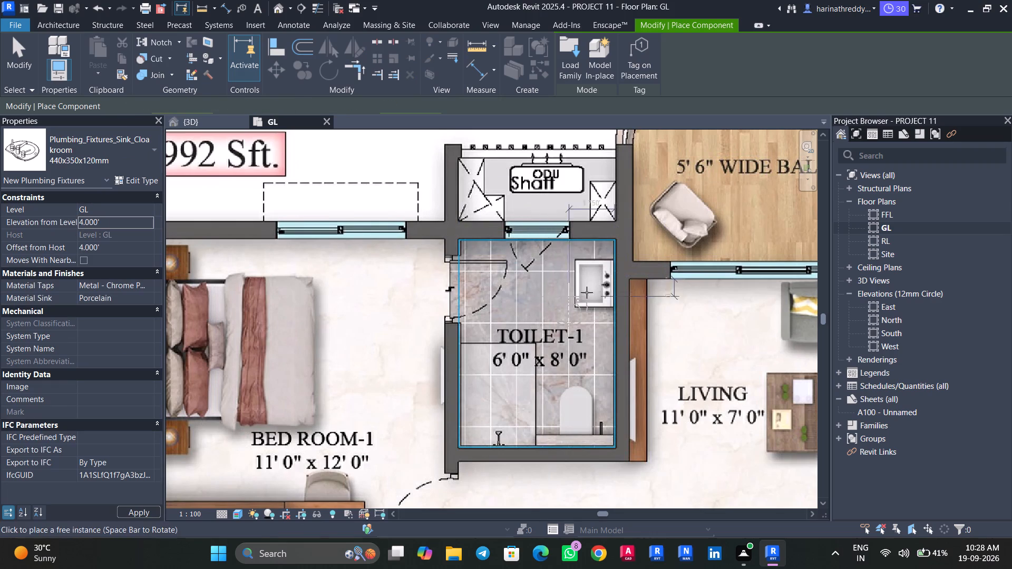
pyautogui.scroll(5, 610, 281)
pyautogui.press('space')
pyautogui.press('space')
pyautogui.press('space')
pyautogui.press('space')
pyautogui.press('space')
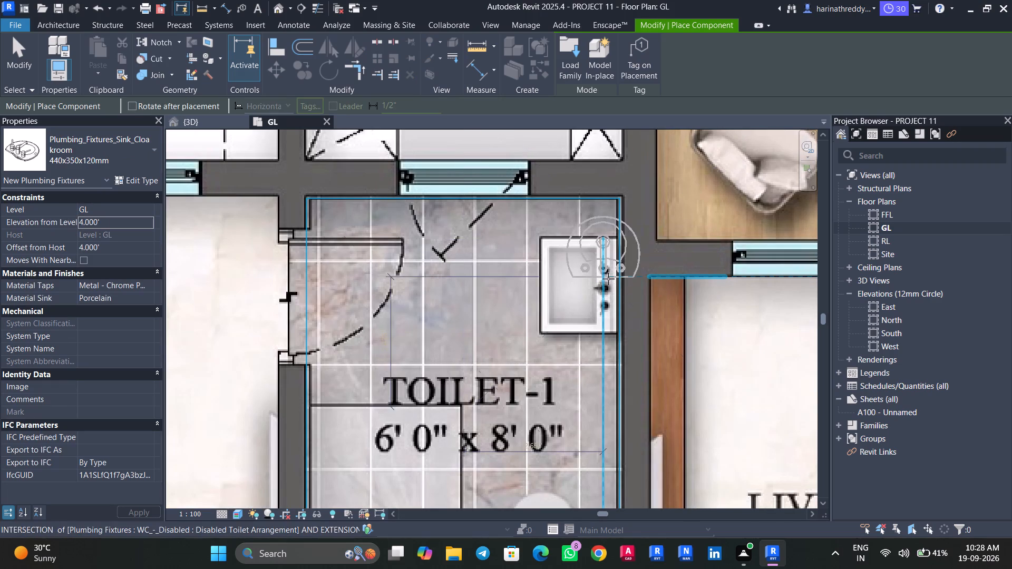
pyautogui.press('space')
pyautogui.click(617, 287)
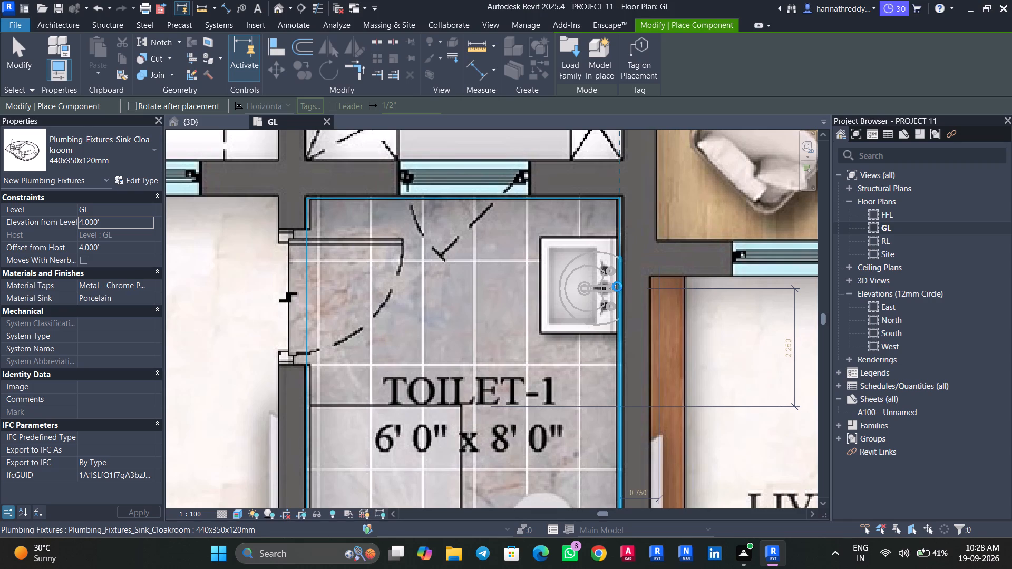
pyautogui.scroll(-6, 617, 287)
pyautogui.press('Escape')
pyautogui.press('Escape')
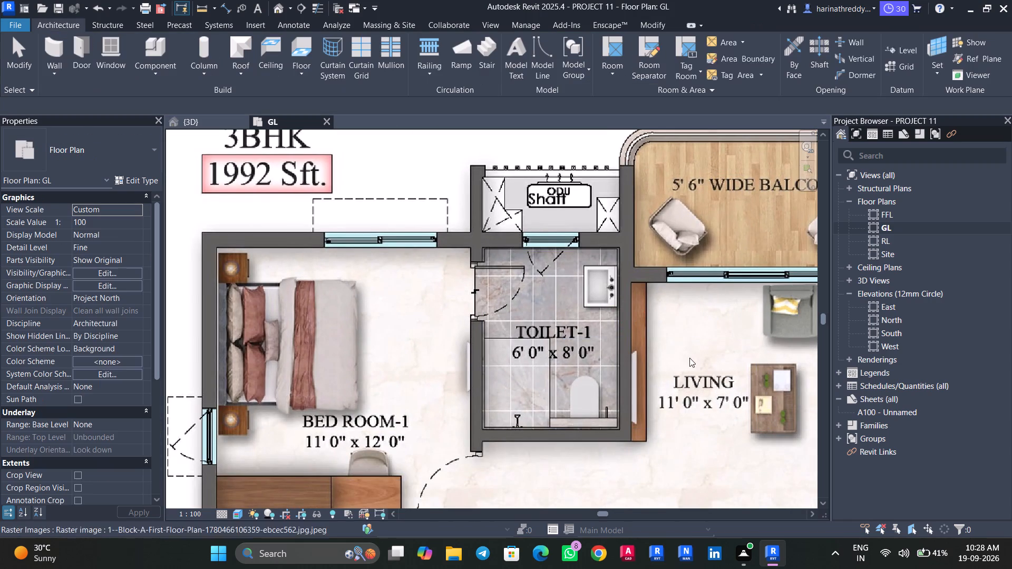
pyautogui.press('Escape')
# Examine the TOILET-1 shaft, kitchen, lobbies, staircase and lift openings, including the W7 wall at the lower goods lift.
pyautogui.moveTo(678, 366); pyautogui.dragTo(595, 339, button='middle')
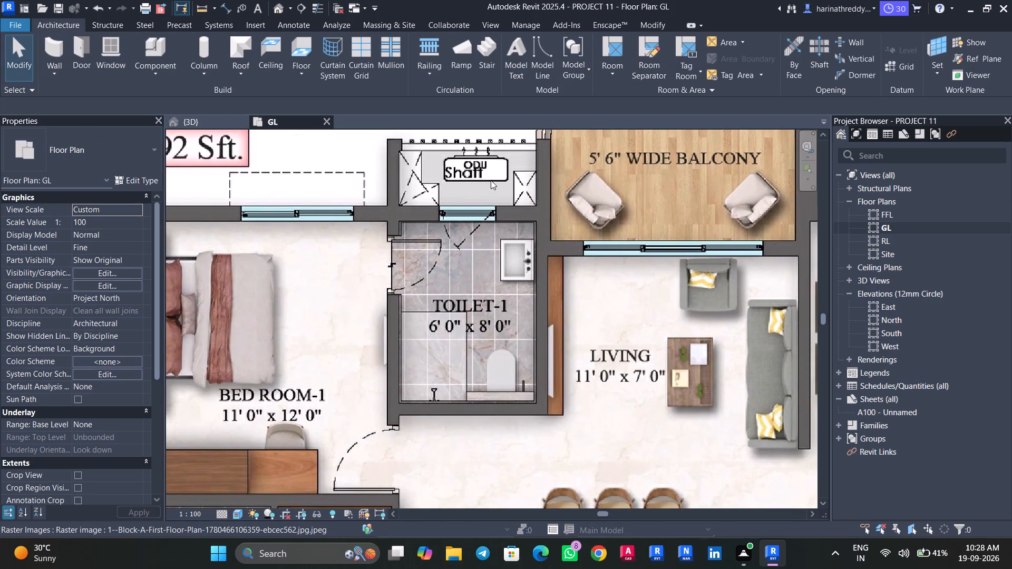
pyautogui.scroll(5, 485, 172)
pyautogui.moveTo(486, 200); pyautogui.dragTo(496, 253, button='middle')
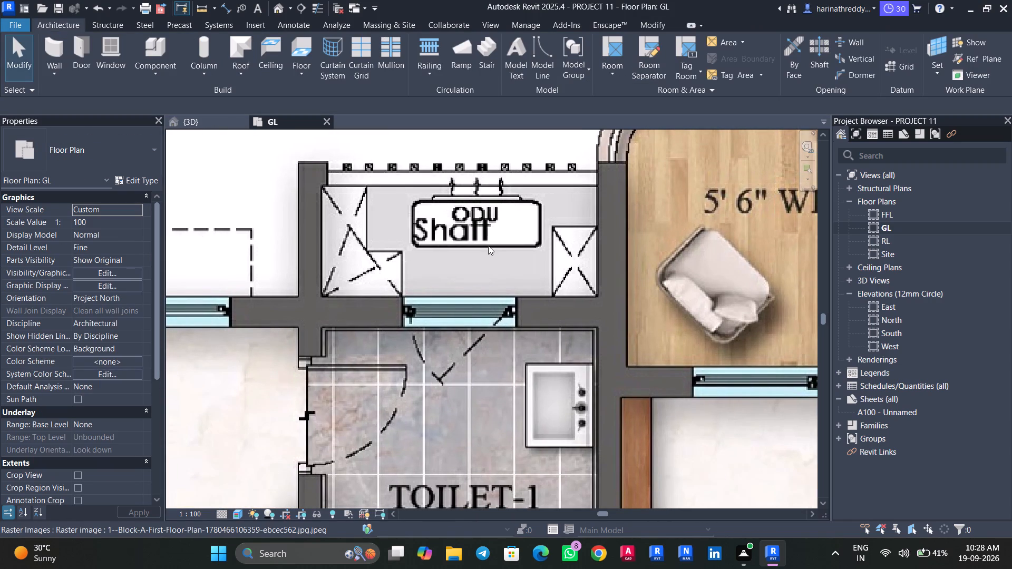
pyautogui.scroll(-13, 488, 246)
pyautogui.moveTo(533, 320); pyautogui.dragTo(524, 246, button='middle')
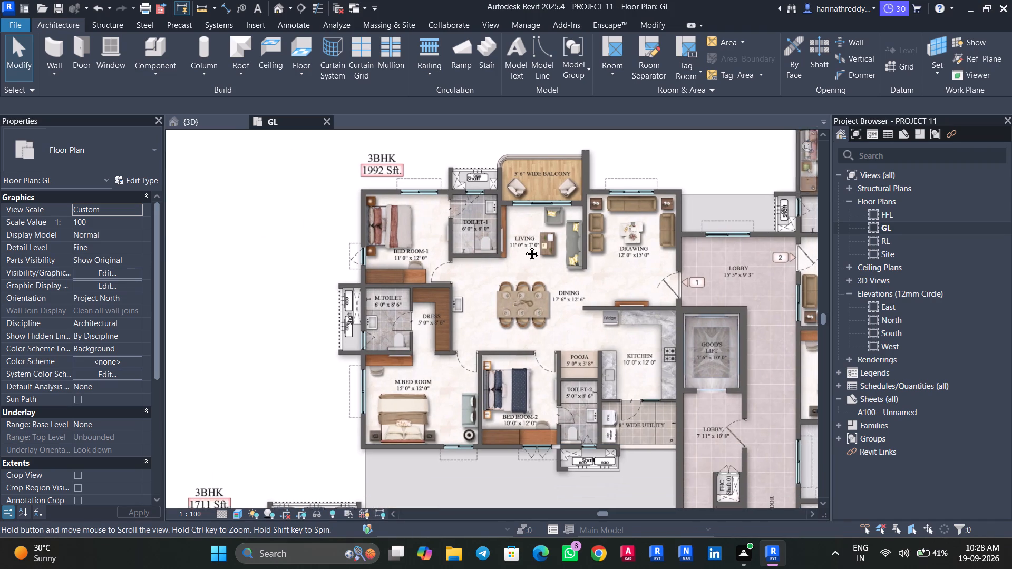
pyautogui.moveTo(524, 246); pyautogui.dragTo(514, 198, button='middle')
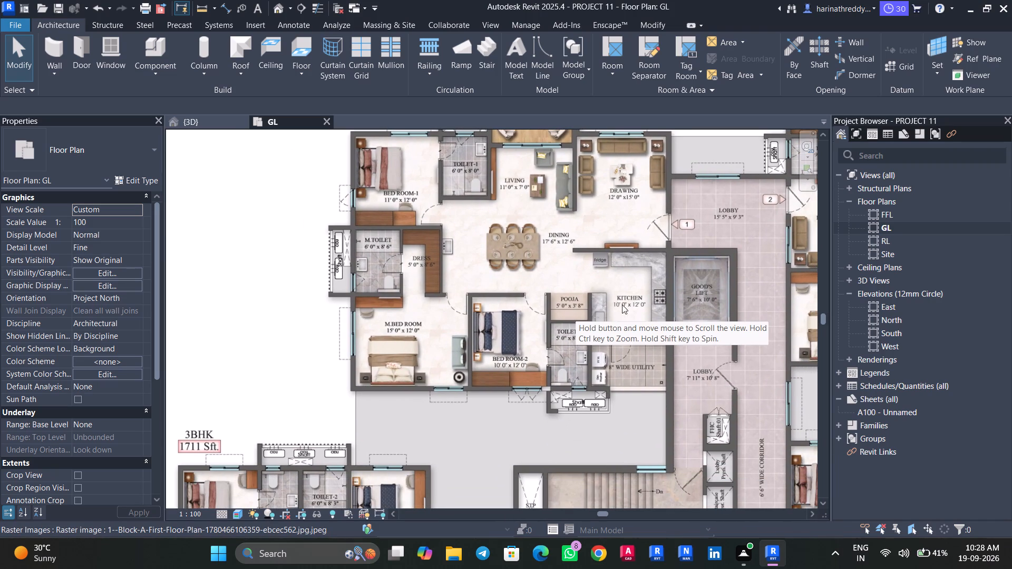
pyautogui.scroll(6, 695, 305)
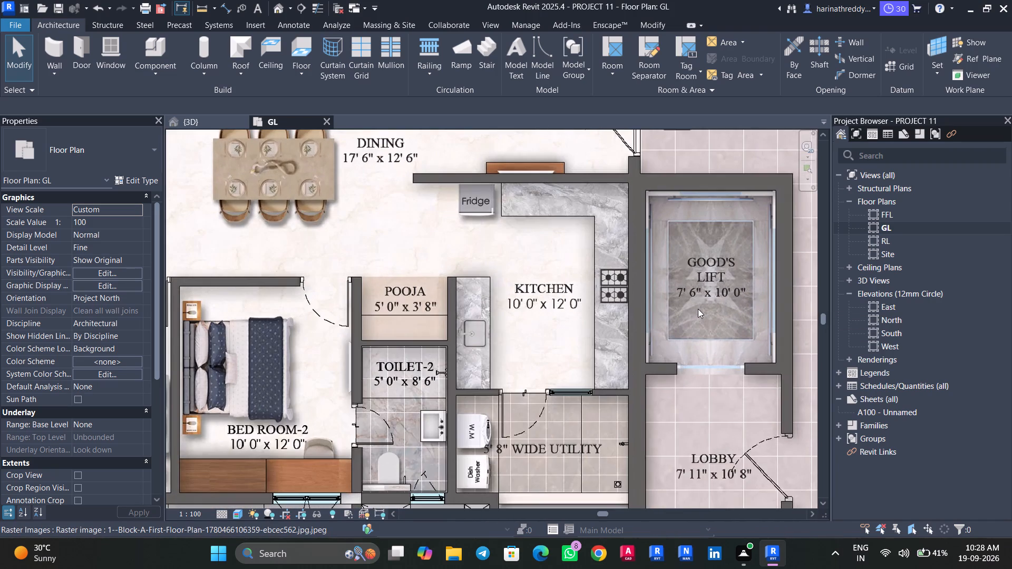
pyautogui.press('Tab')
pyautogui.press('Tab')
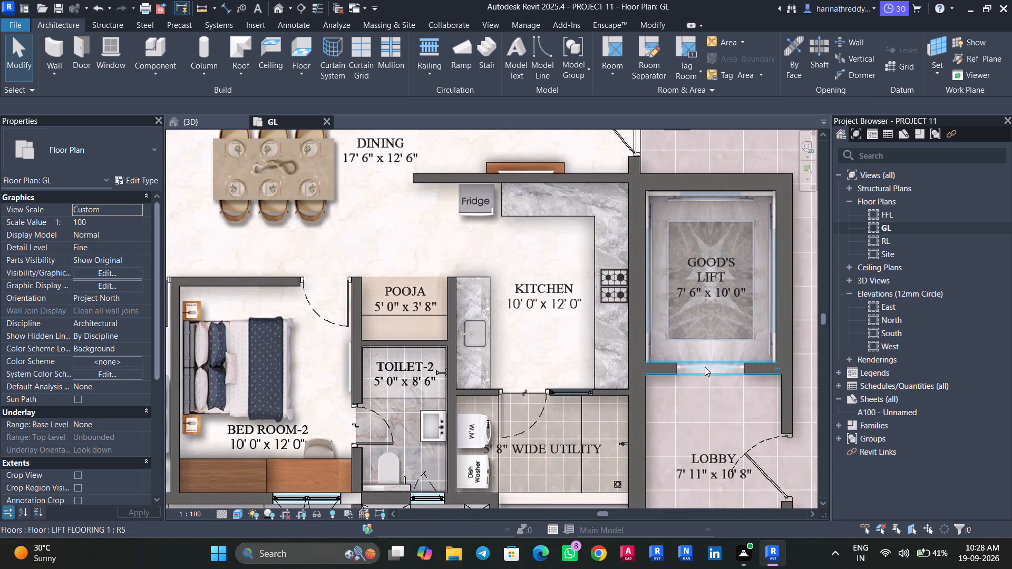
pyautogui.press('Tab')
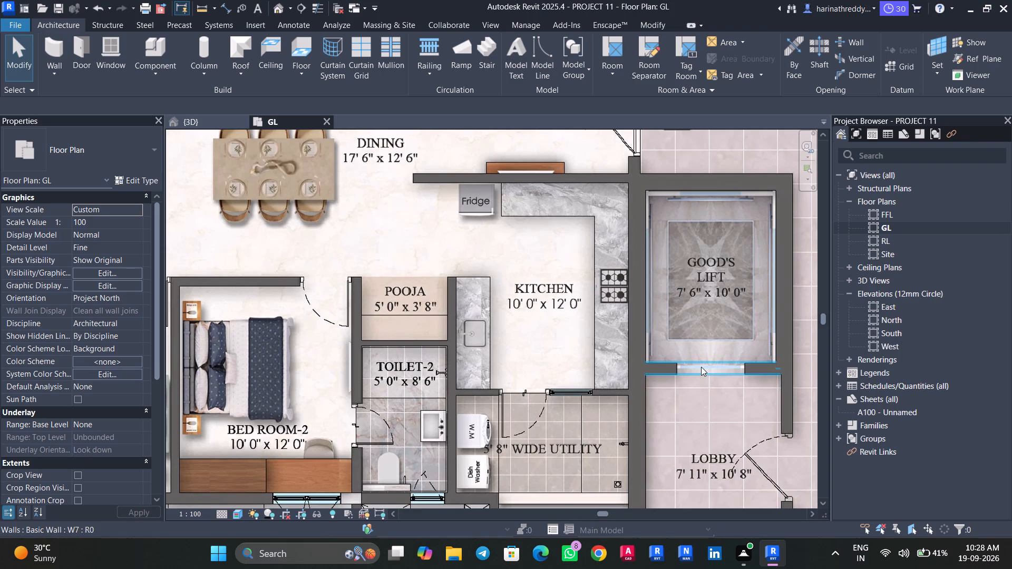
pyautogui.scroll(-5, 696, 382)
pyautogui.moveTo(694, 389); pyautogui.dragTo(649, 368, button='middle')
pyautogui.scroll(6, 664, 361)
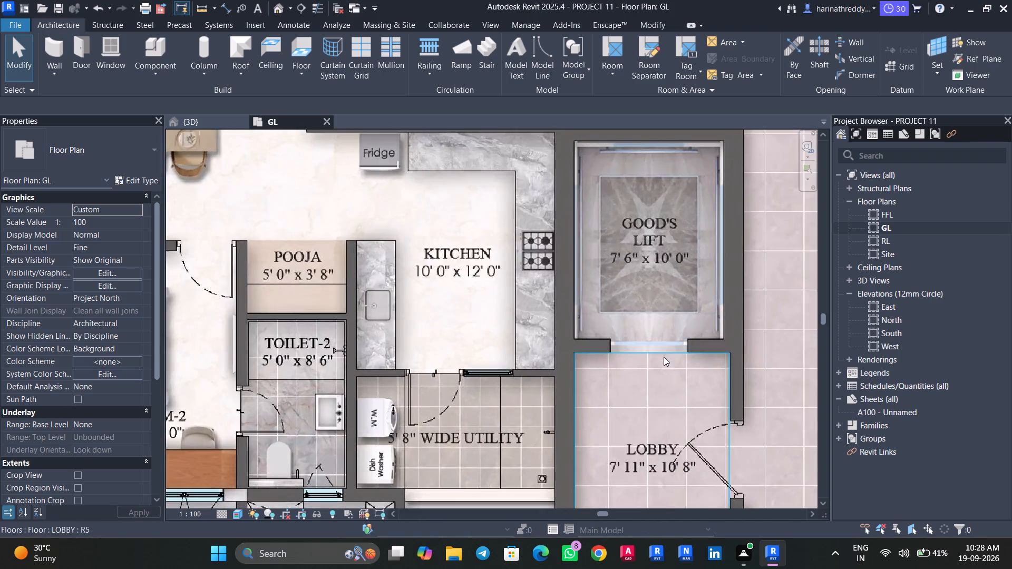
pyautogui.scroll(4, 664, 357)
pyautogui.scroll(-3, 621, 373)
pyautogui.scroll(1, 621, 373)
pyautogui.scroll(-8, 621, 373)
pyautogui.moveTo(618, 368); pyautogui.dragTo(619, 197, button='middle')
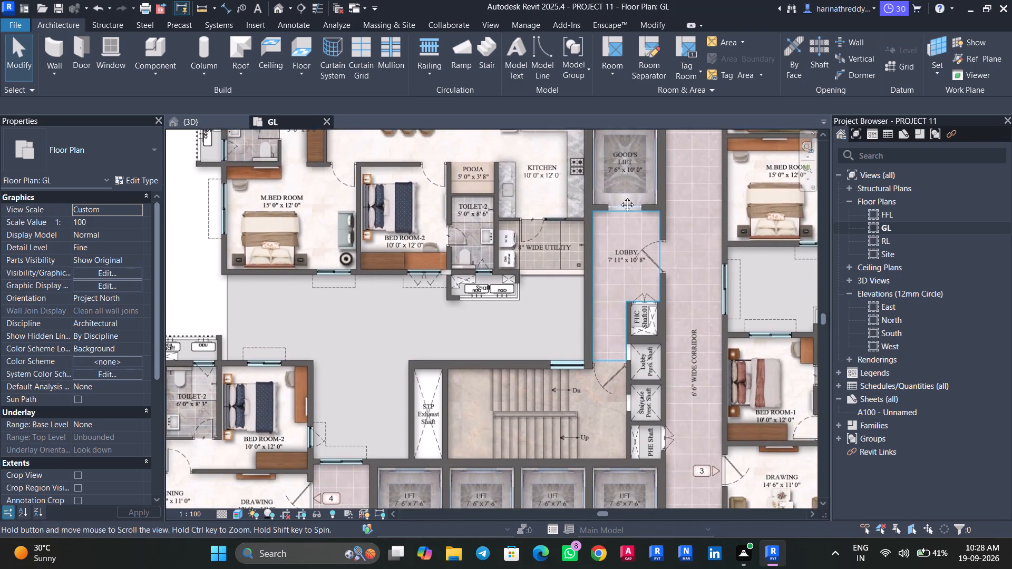
pyautogui.moveTo(619, 197); pyautogui.dragTo(620, 161, button='middle')
pyautogui.scroll(4, 636, 331)
pyautogui.scroll(-4, 589, 383)
pyautogui.moveTo(587, 399); pyautogui.dragTo(615, 262, button='middle')
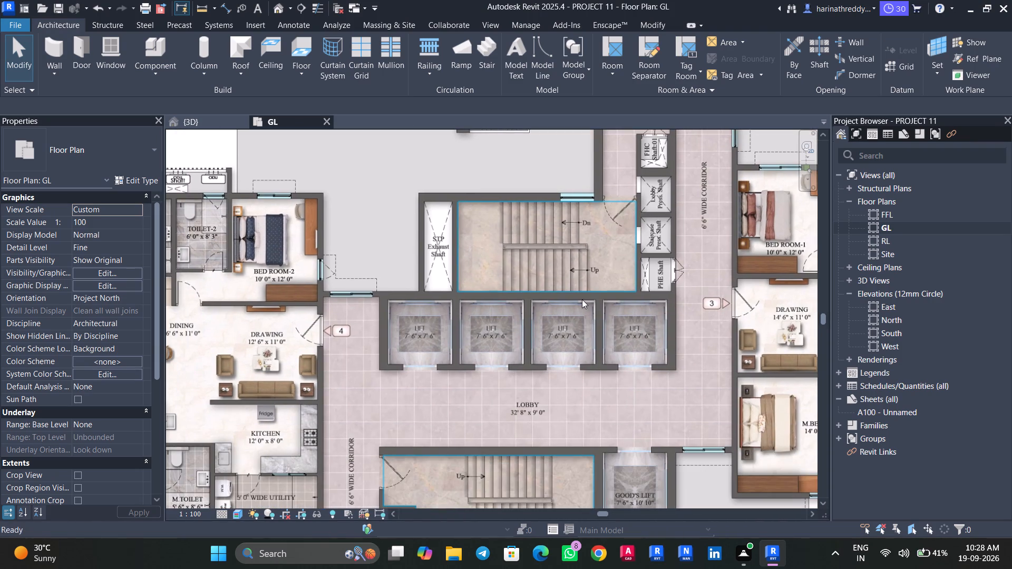
pyautogui.scroll(7, 635, 452)
pyautogui.scroll(-1, 635, 452)
pyautogui.scroll(1, 635, 452)
pyautogui.click(631, 447)
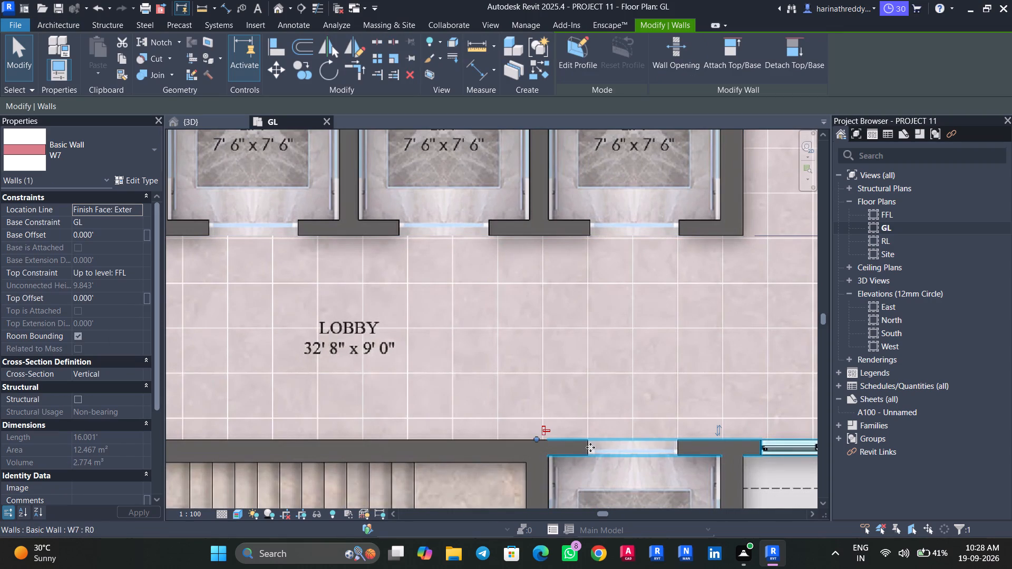
pyautogui.scroll(-8, 590, 450)
pyautogui.press('Escape')
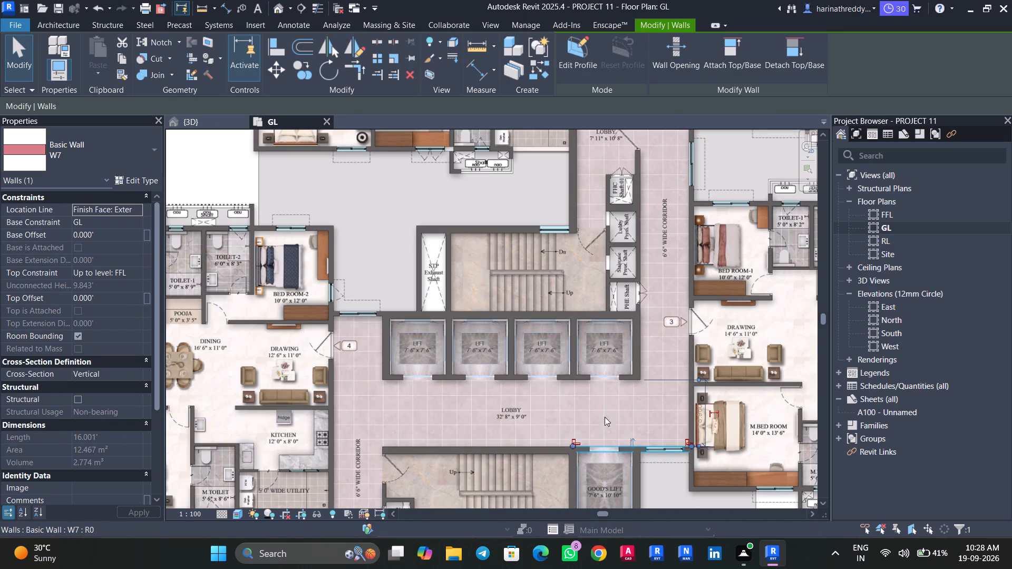
pyautogui.scroll(3, 635, 304)
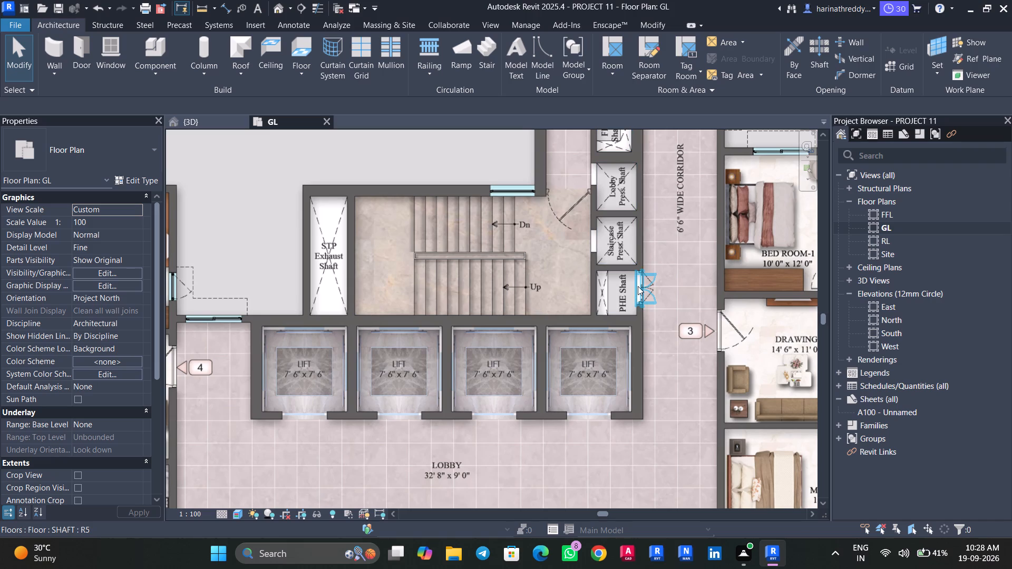
pyautogui.scroll(-8, 667, 404)
pyautogui.scroll(2, 386, 349)
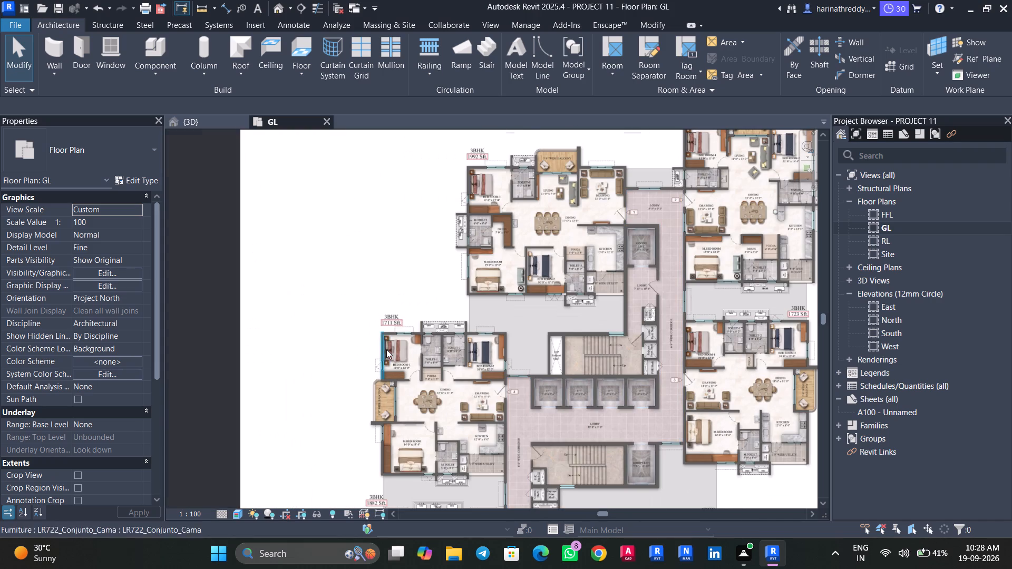
# Place a suite elevator closet, rotated 180°, over the drawn wardrobe in BED ROOM-1 of the 1711 Sft. apartment.
pyautogui.scroll(12, 386, 349)
pyautogui.moveTo(433, 439); pyautogui.dragTo(447, 380, button='middle')
pyautogui.scroll(1, 447, 380)
pyautogui.scroll(-4, 427, 406)
pyautogui.moveTo(431, 401); pyautogui.dragTo(427, 355, button='middle')
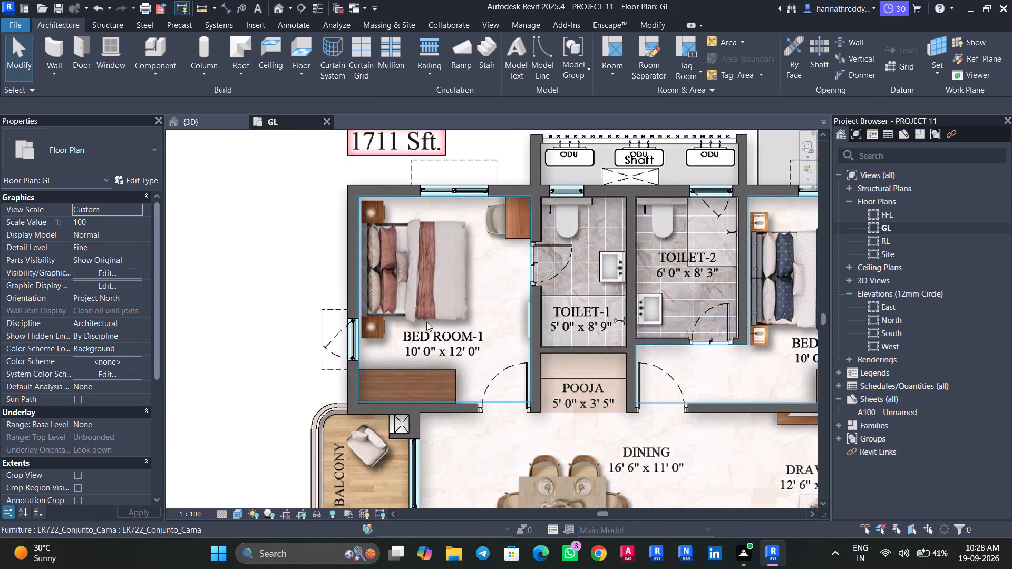
pyautogui.write('CM')
pyautogui.click(115, 150)
pyautogui.scroll(4, 86, 345)
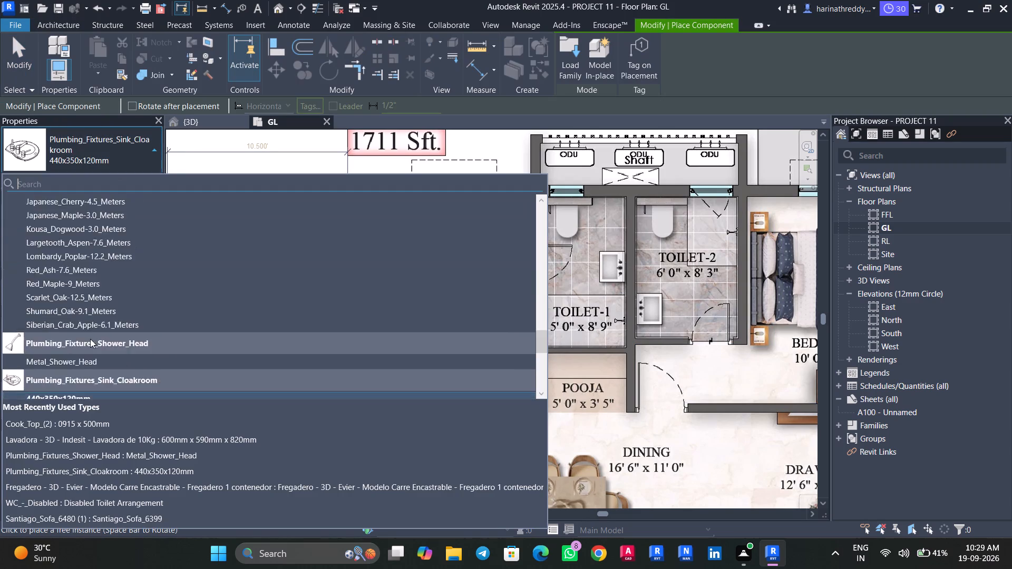
pyautogui.scroll(11, 90, 339)
pyautogui.scroll(-1, 91, 339)
pyautogui.scroll(3, 91, 339)
pyautogui.scroll(-6, 91, 339)
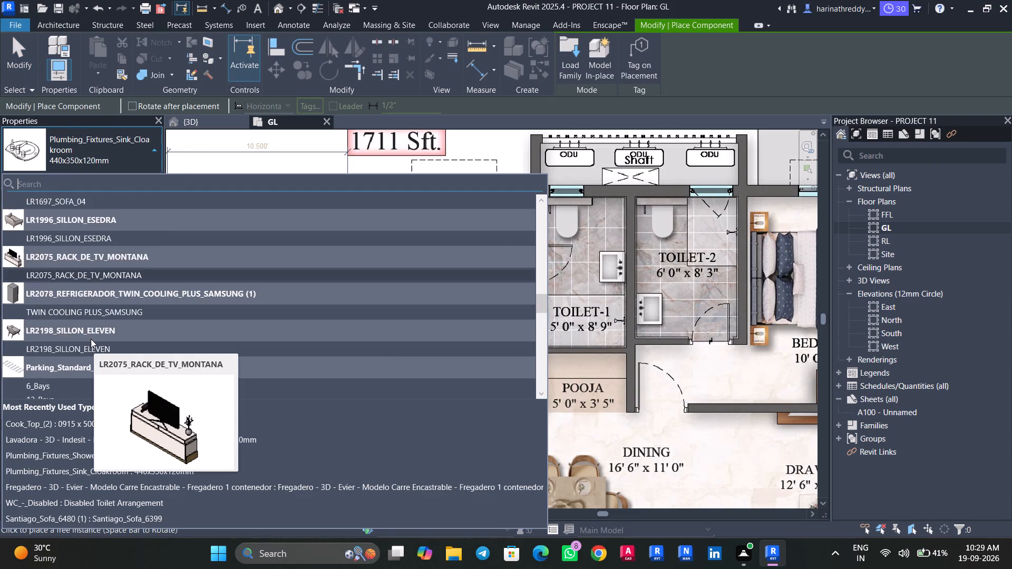
pyautogui.scroll(-12, 91, 339)
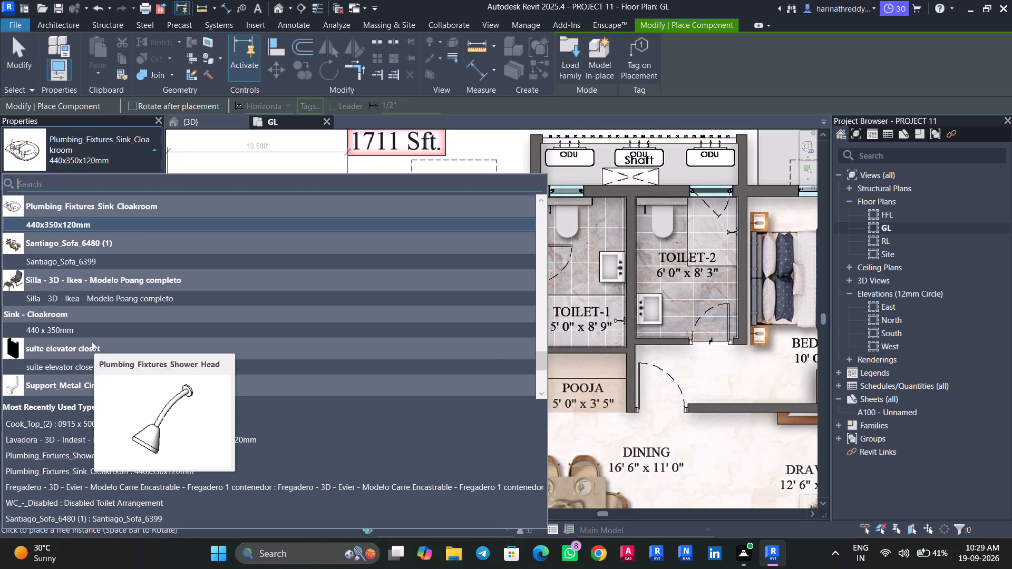
pyautogui.scroll(-1, 92, 341)
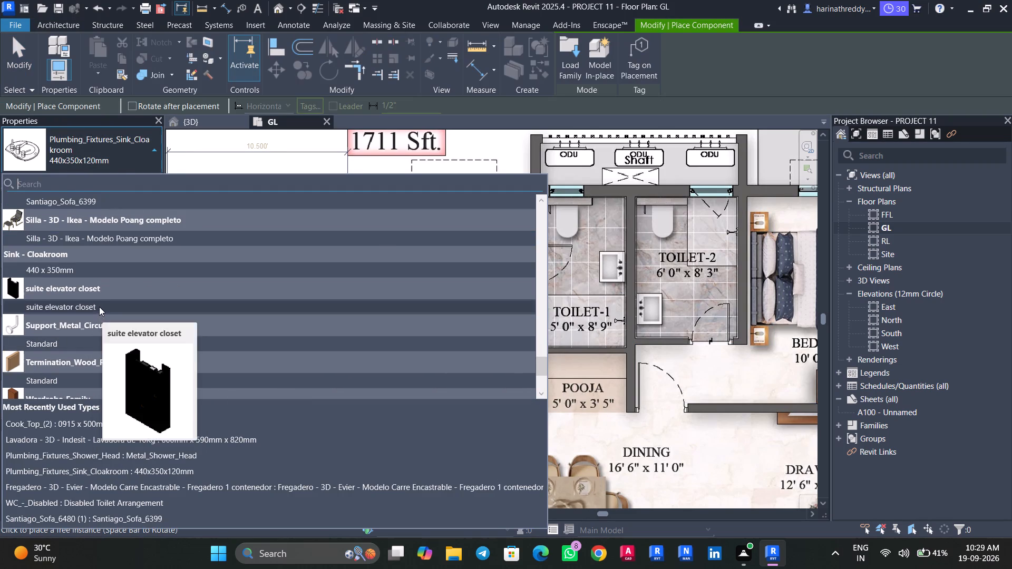
pyautogui.click(99, 307)
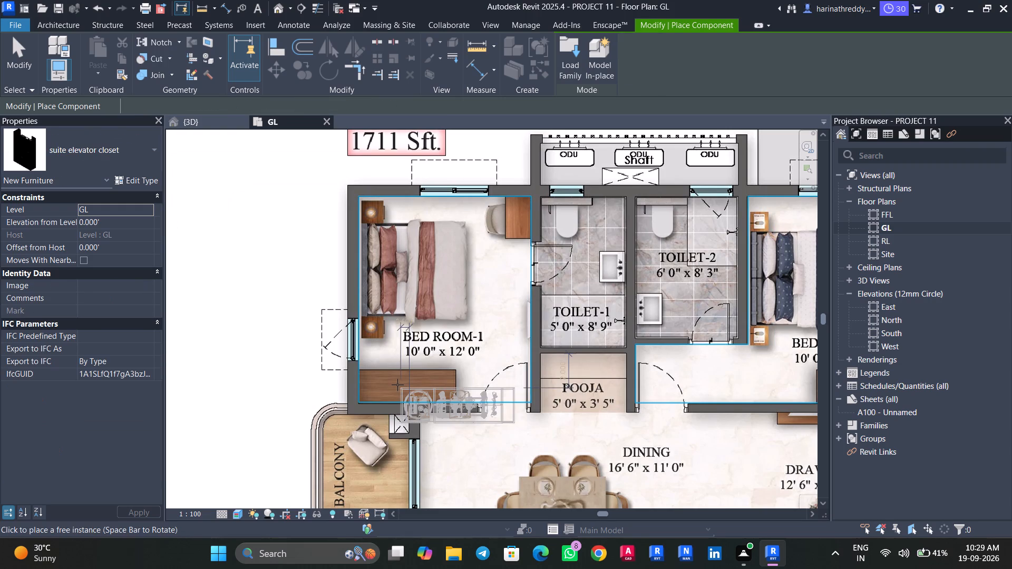
pyautogui.scroll(8, 385, 377)
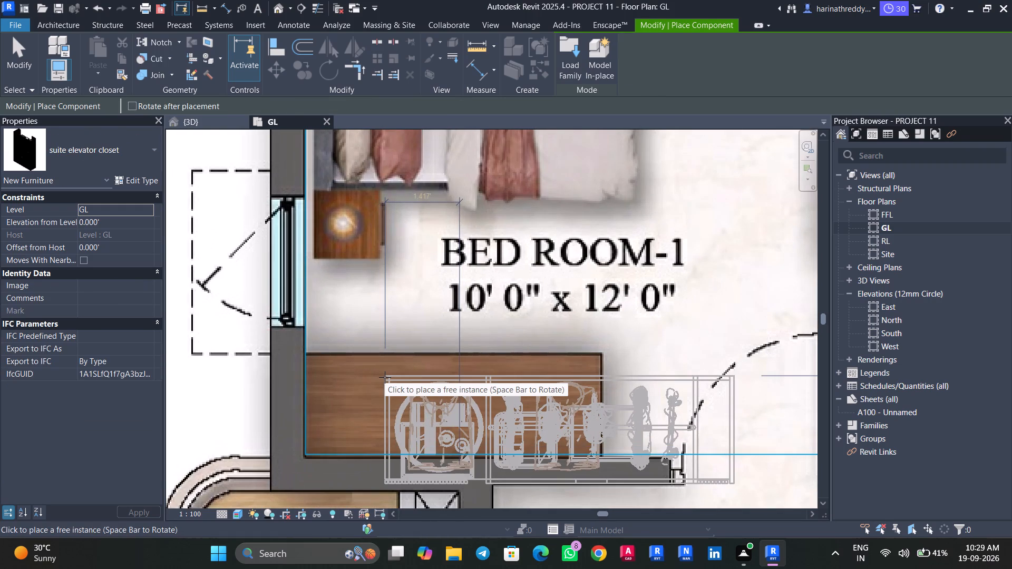
pyautogui.press('space')
pyautogui.press('space')
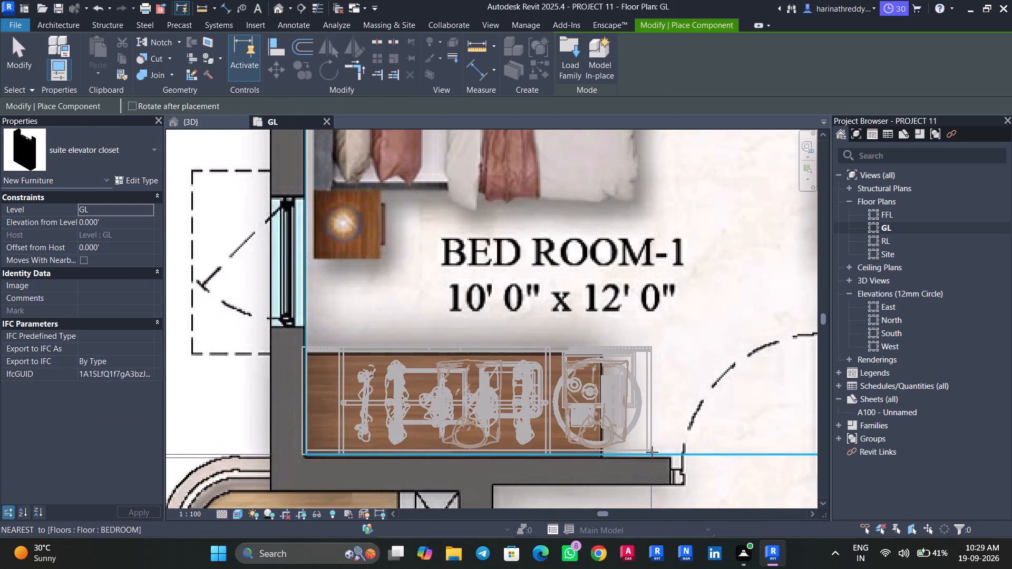
pyautogui.click(652, 453)
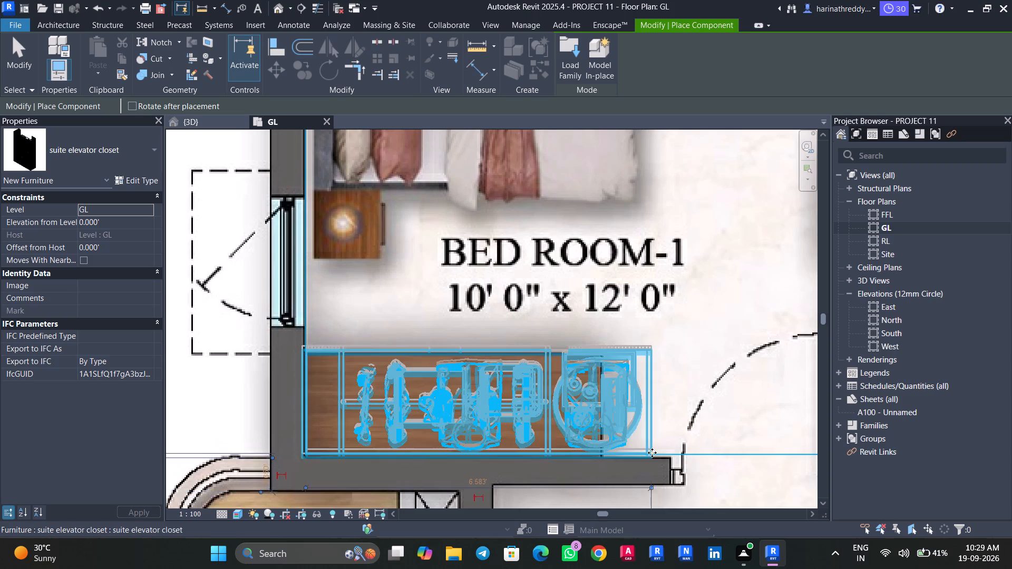
# Place a rotated Escritorio_de_estudiante 600 x 460 x 740mm desk over BED ROOM-1's drawn desk, in the corner beside TOILET-1.
pyautogui.scroll(-7, 652, 453)
pyautogui.click(136, 155)
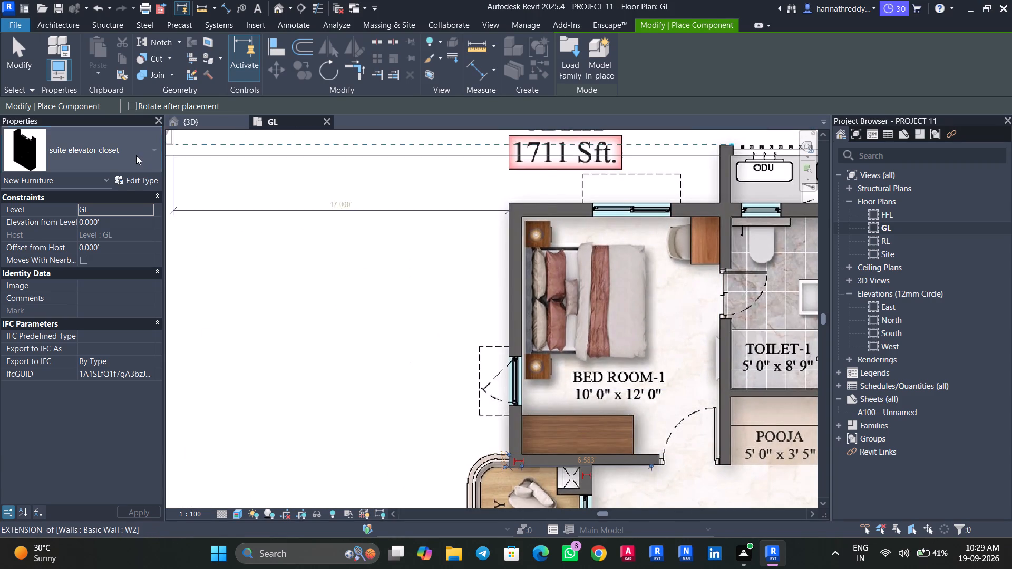
pyautogui.scroll(17, 119, 311)
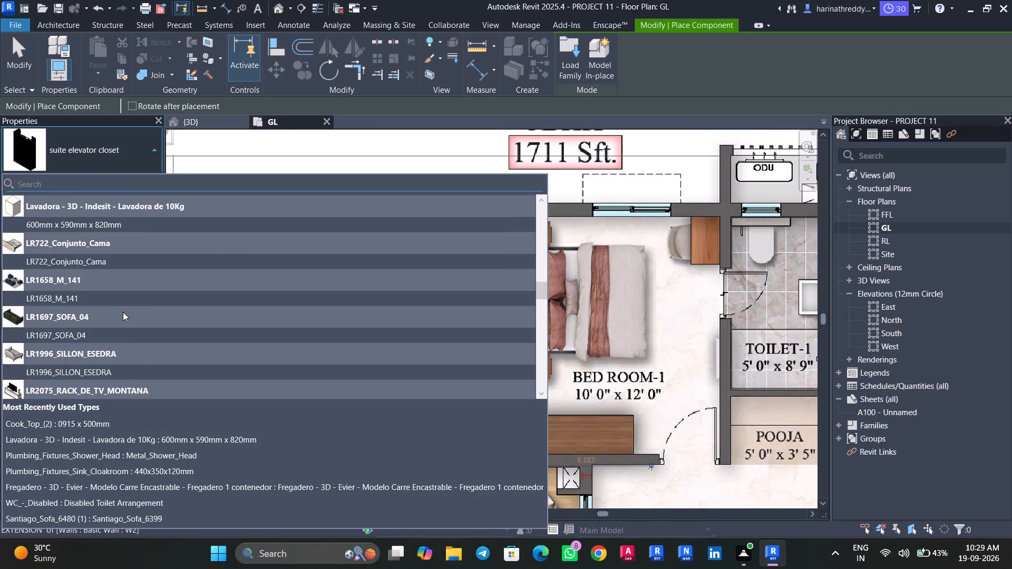
pyautogui.scroll(10, 123, 312)
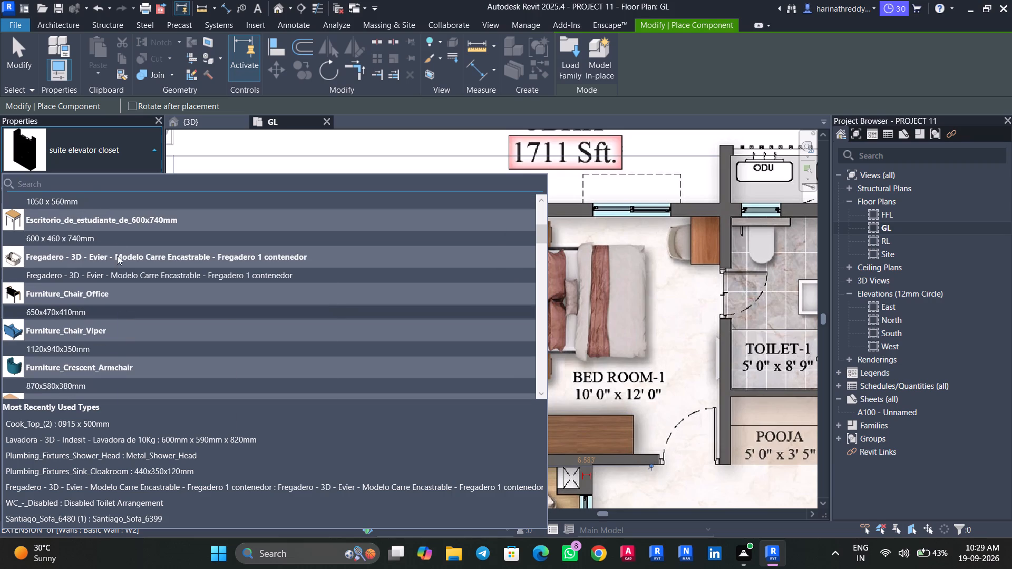
pyautogui.click(114, 238)
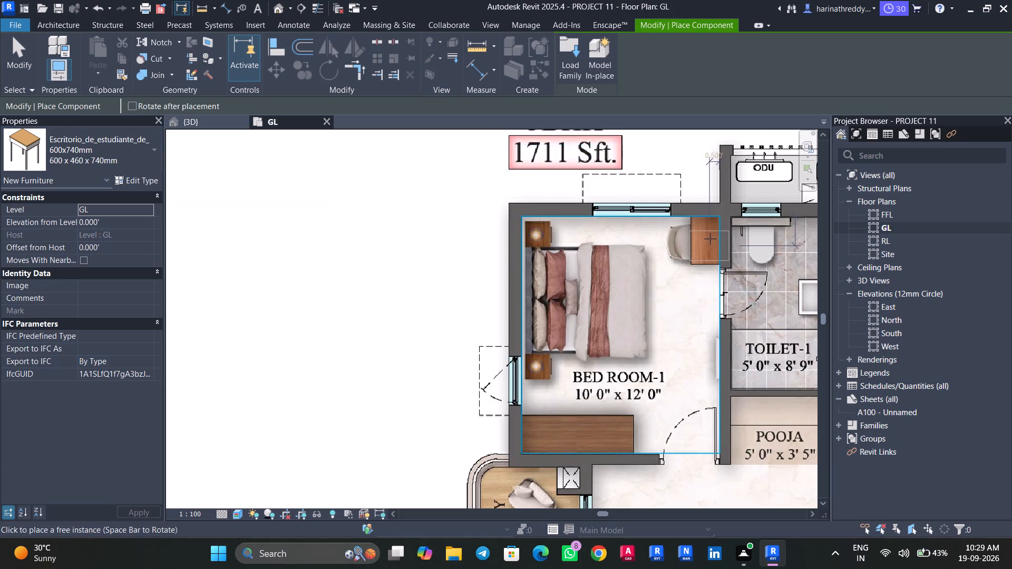
pyautogui.scroll(2, 709, 238)
pyautogui.press('space')
pyautogui.scroll(4, 709, 242)
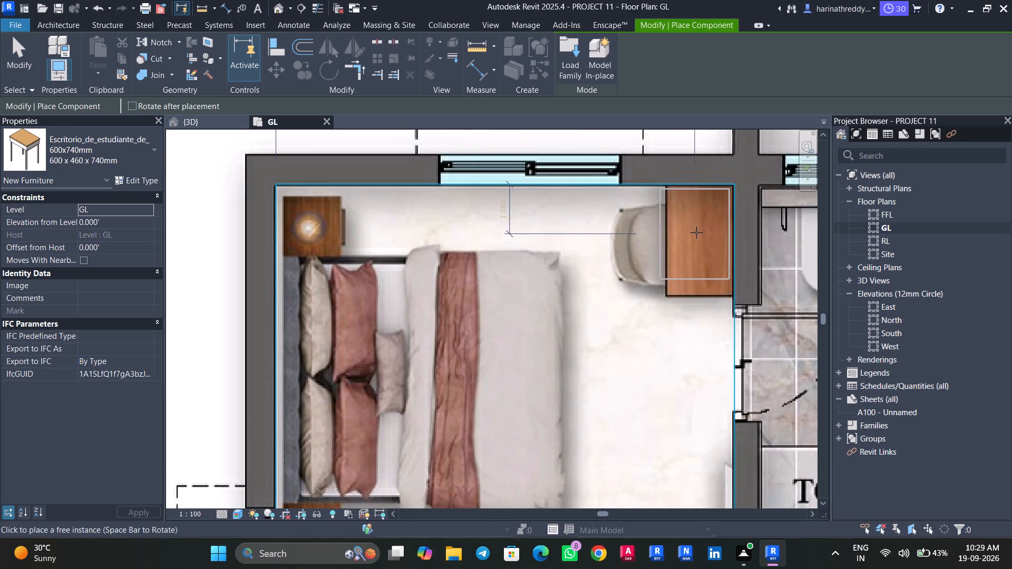
pyautogui.click(698, 231)
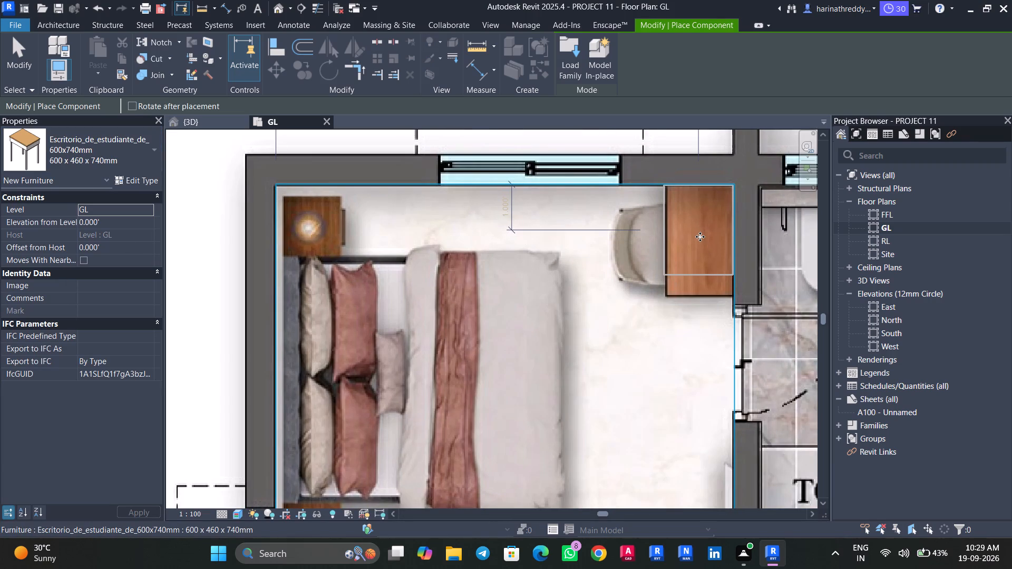
# Place a rotated Furniture_Chair_Office 650x470x410mm over BED ROOM-1's drawn desk chair, facing the desk.
pyautogui.click(137, 151)
pyautogui.scroll(12, 98, 289)
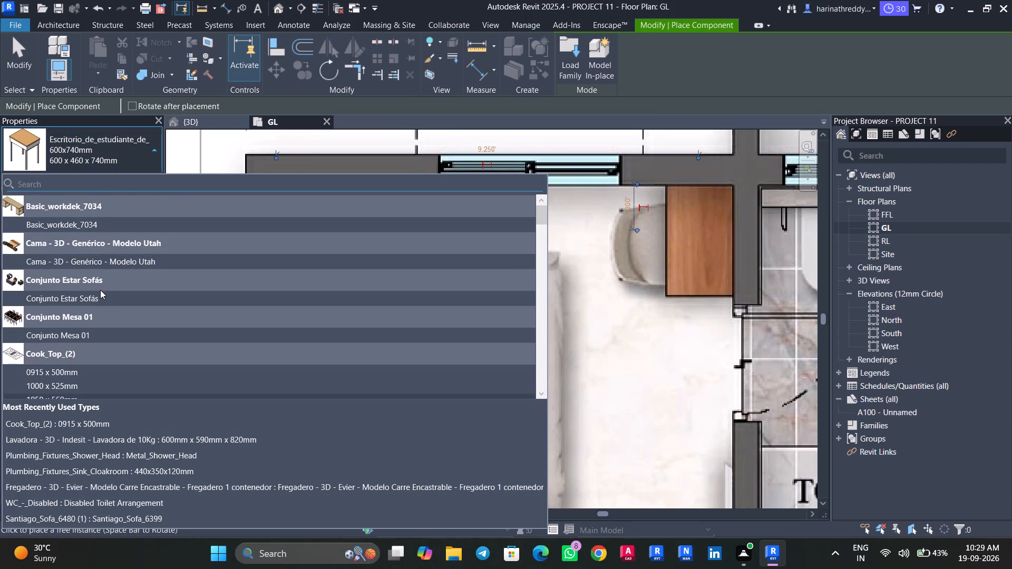
pyautogui.scroll(-4, 100, 290)
pyautogui.click(95, 299)
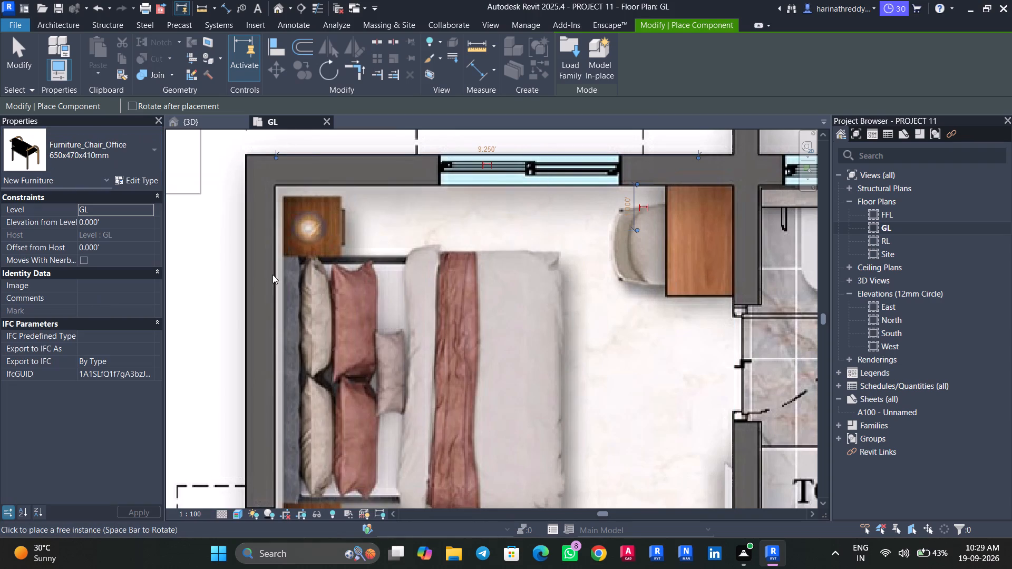
pyautogui.press('space')
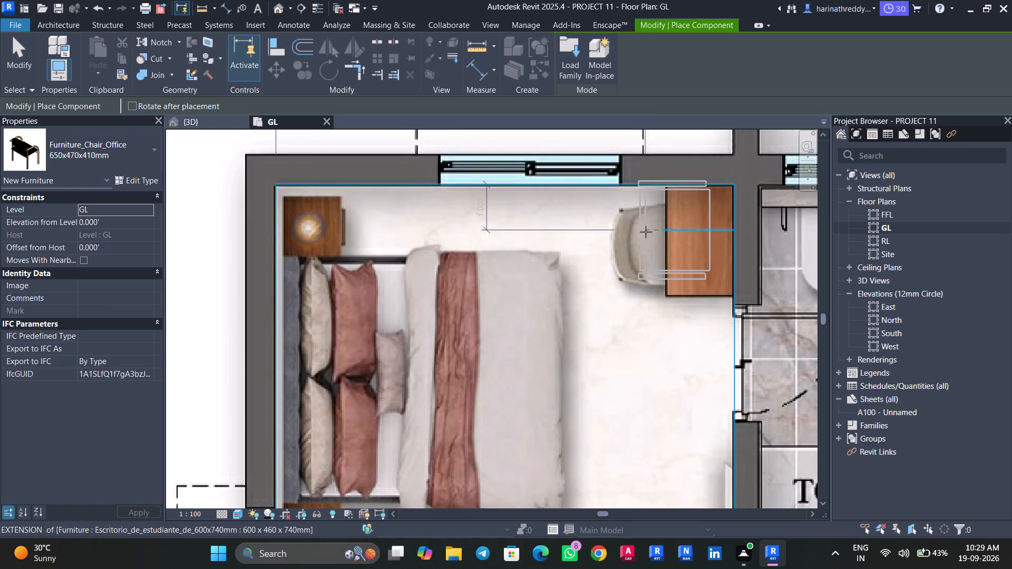
pyautogui.click(632, 232)
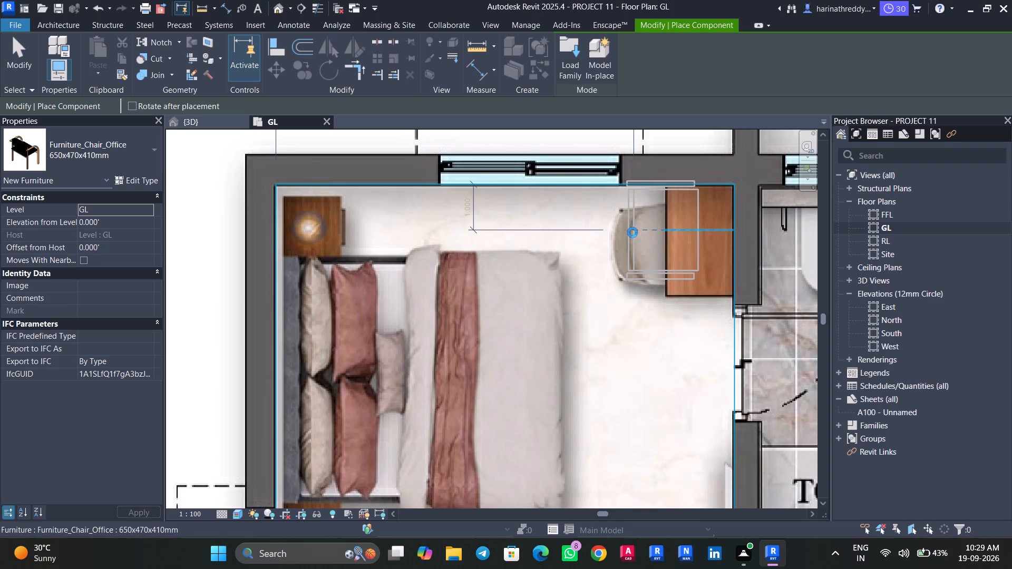
pyautogui.press('Escape')
pyautogui.press('Escape')
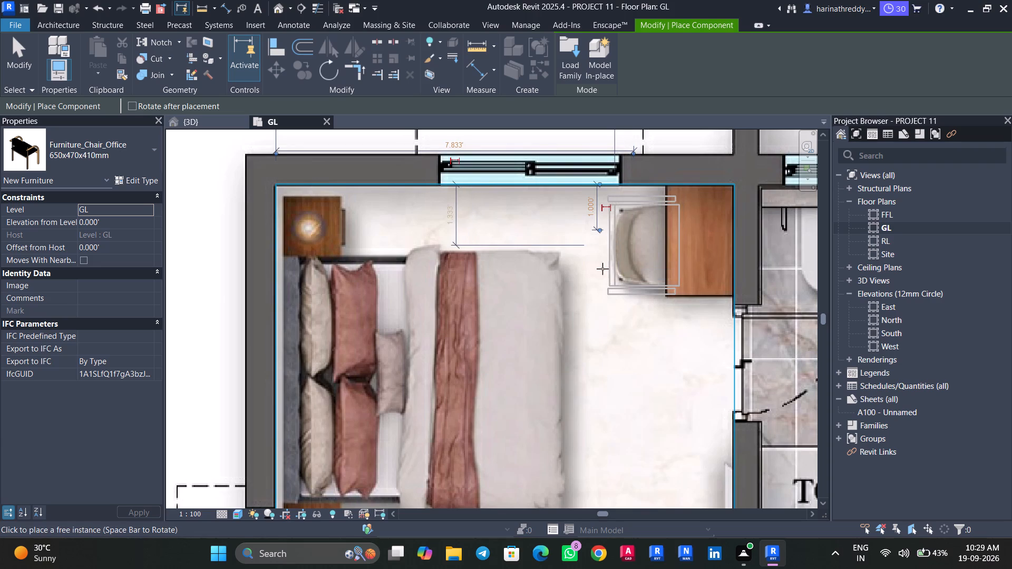
# Examine the 1711 Sft. apartment's balcony, dining, drawing, bedroom, kitchen and utility areas for furniture already placed and still missing.
pyautogui.scroll(-8, 601, 289)
pyautogui.moveTo(615, 315); pyautogui.dragTo(436, 309, button='middle')
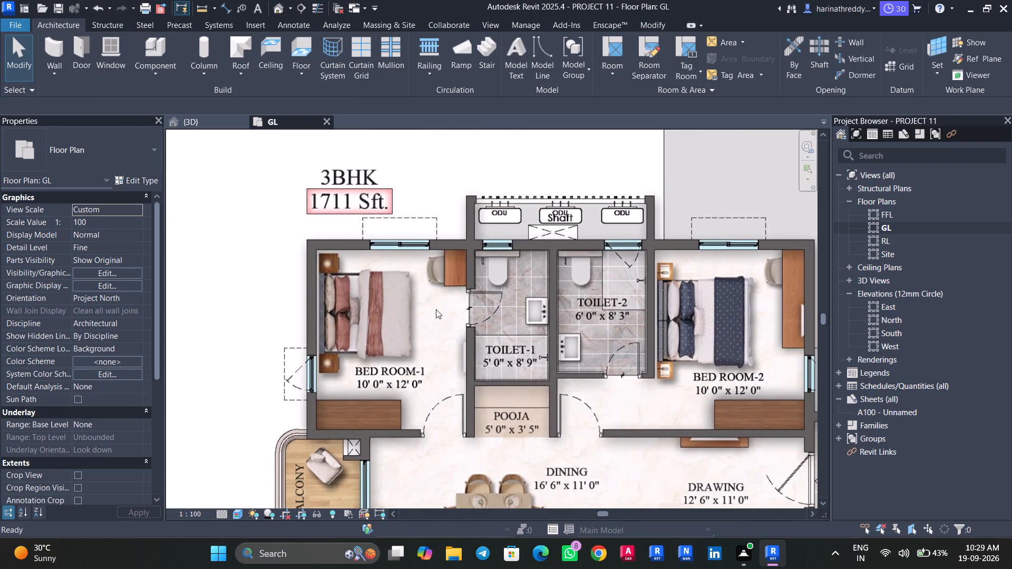
pyautogui.moveTo(458, 339); pyautogui.dragTo(533, 101, button='middle')
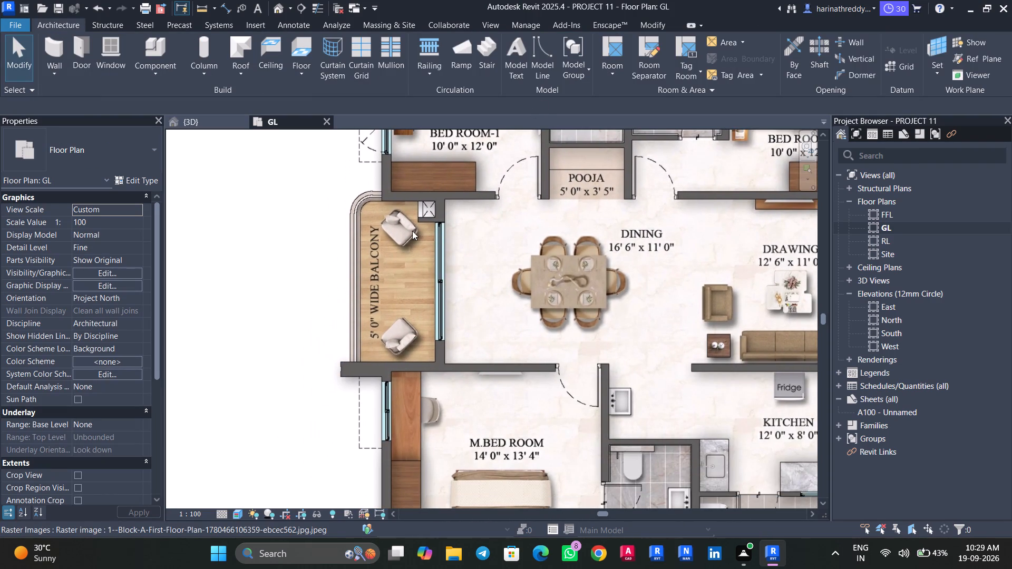
pyautogui.press('Tab')
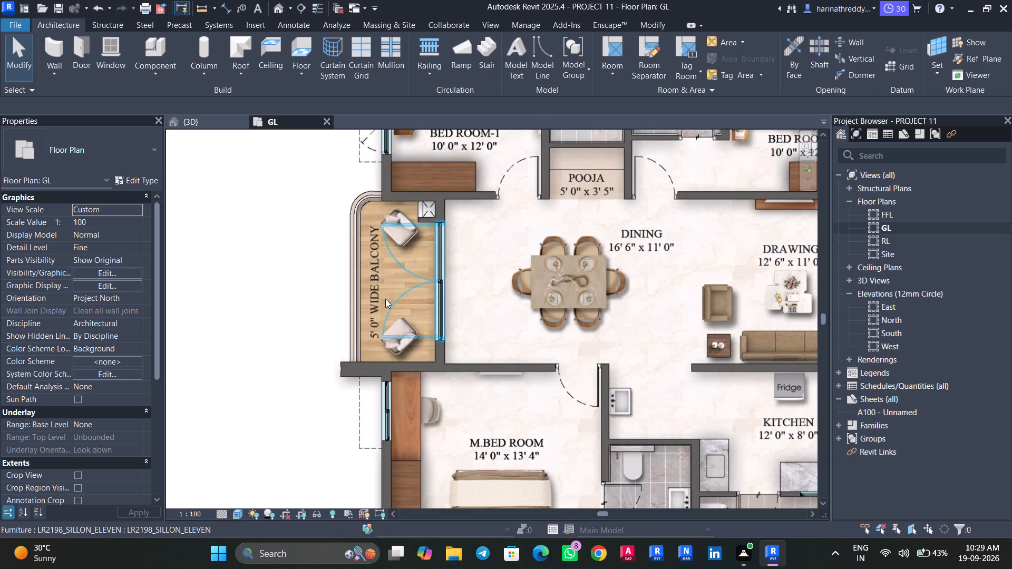
pyautogui.moveTo(645, 328); pyautogui.dragTo(539, 321, button='middle')
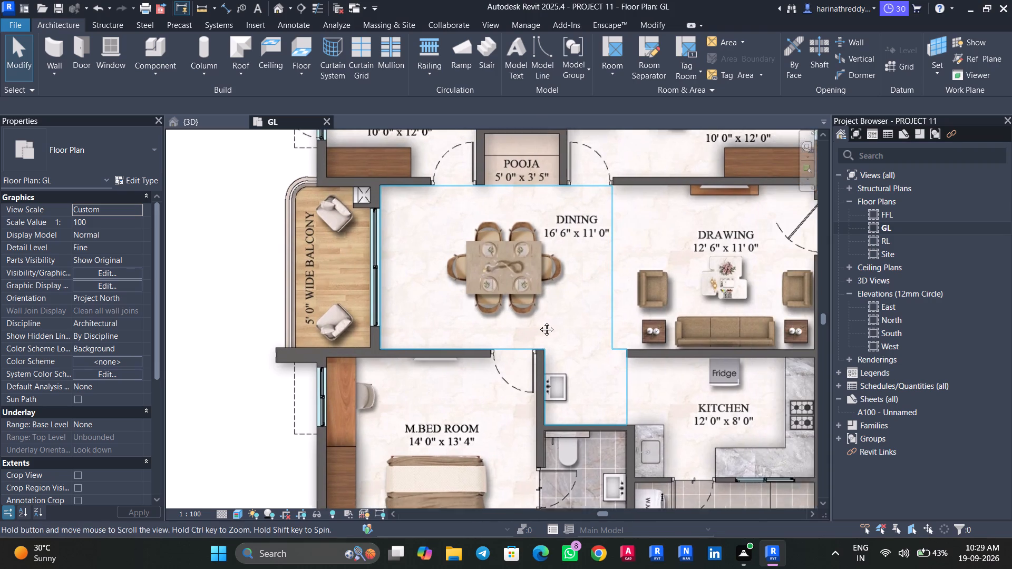
pyautogui.moveTo(539, 321); pyautogui.dragTo(521, 322, button='middle')
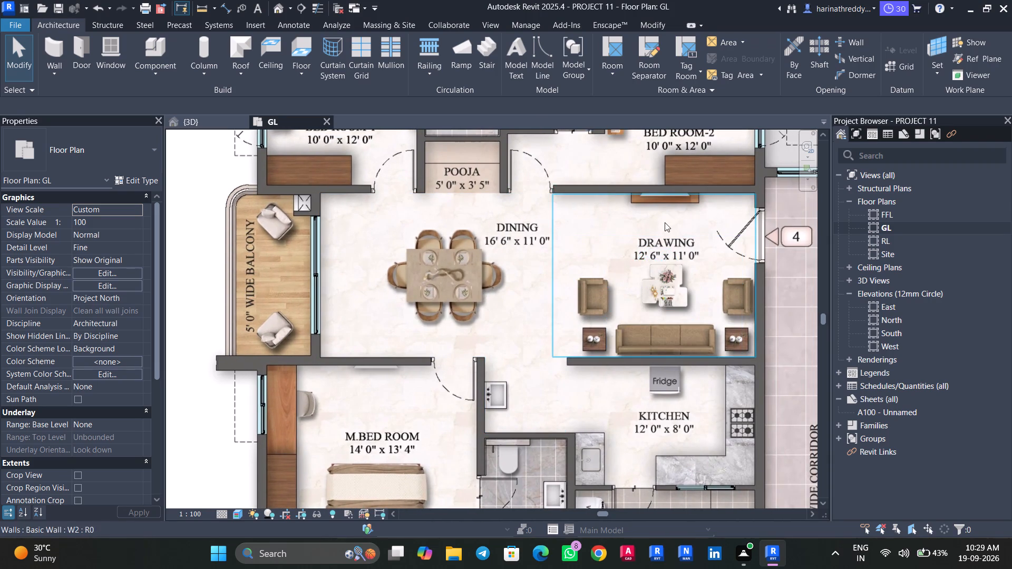
pyautogui.moveTo(665, 228); pyautogui.dragTo(630, 341, button='middle')
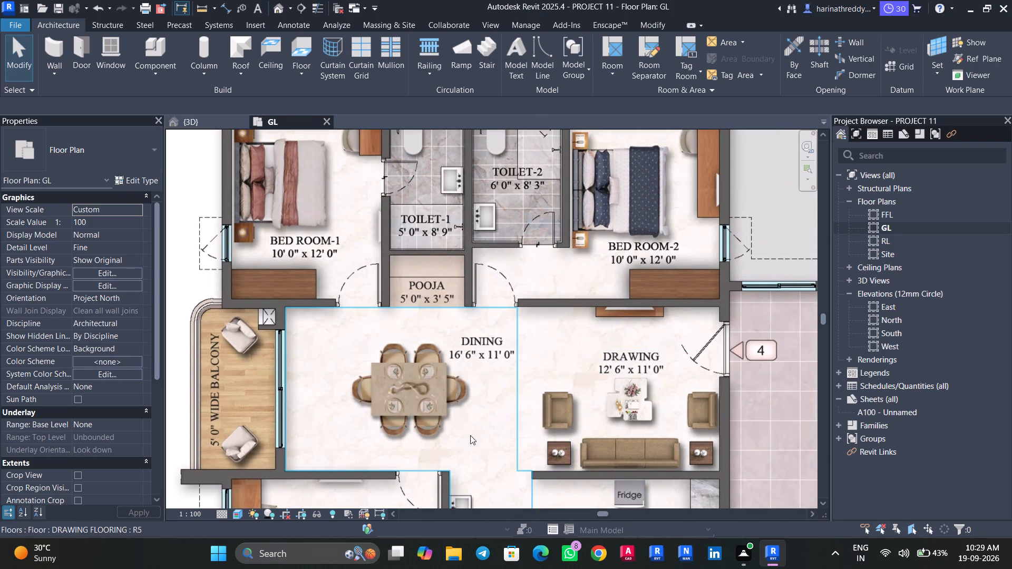
pyautogui.moveTo(472, 435); pyautogui.dragTo(560, 254, button='middle')
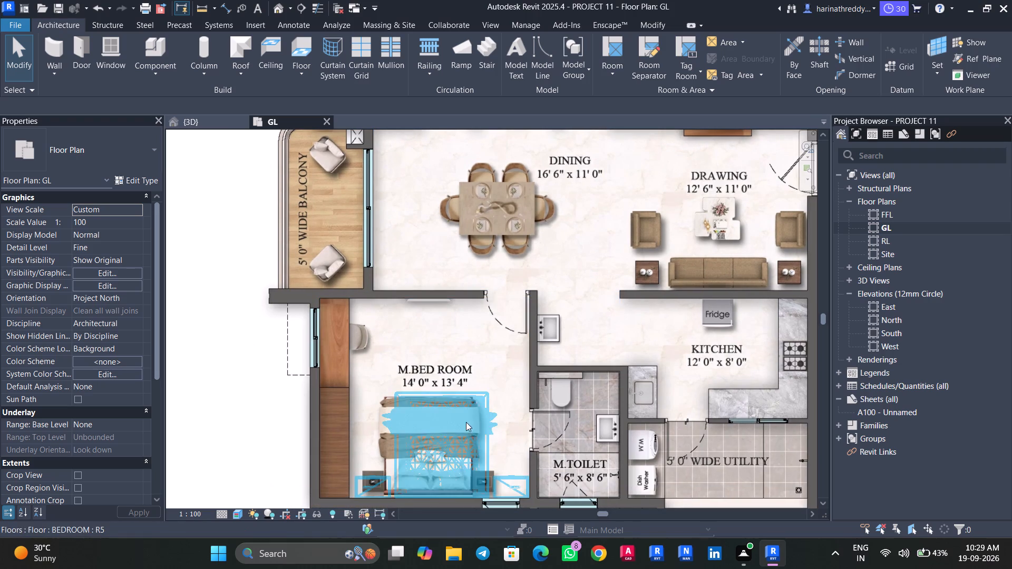
pyautogui.moveTo(711, 366); pyautogui.dragTo(614, 364, button='middle')
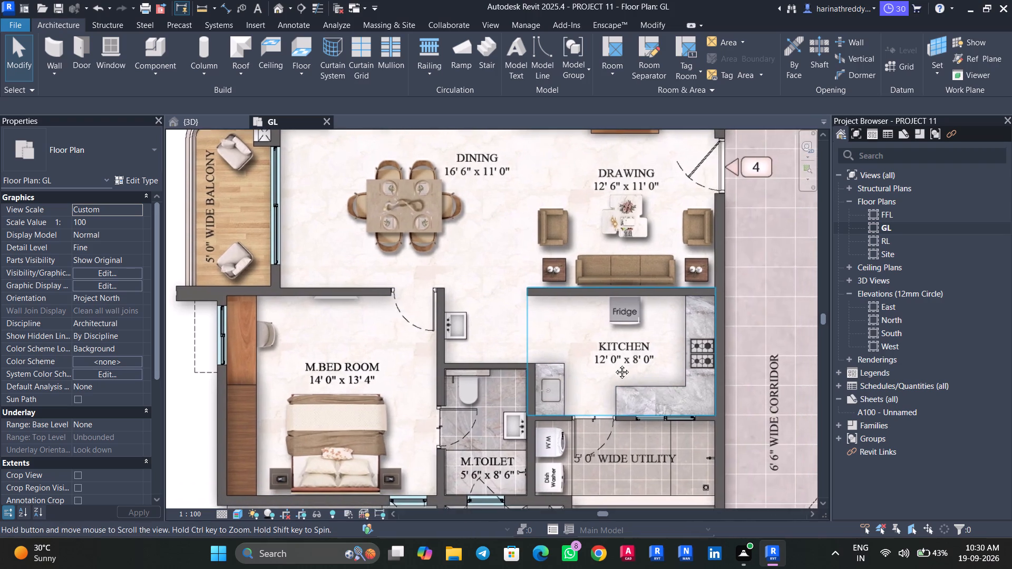
pyautogui.moveTo(614, 364); pyautogui.dragTo(579, 473, button='middle')
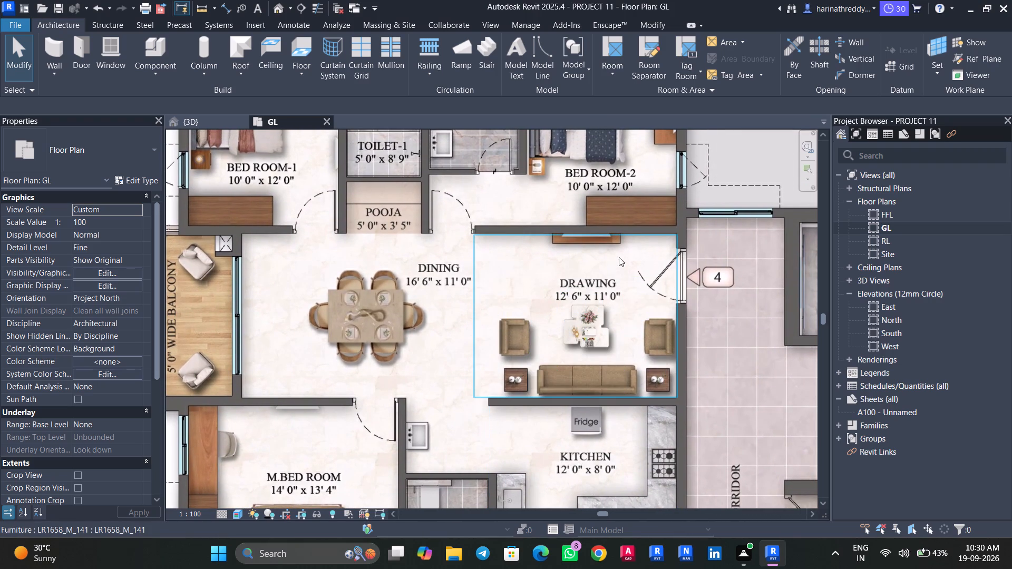
# Place an LR2075_RACK_DE_TV_MONTANA over the drawn TV unit in DRAWING, against the wall shared with BED ROOM-2.
pyautogui.press('c')
pyautogui.press('m')
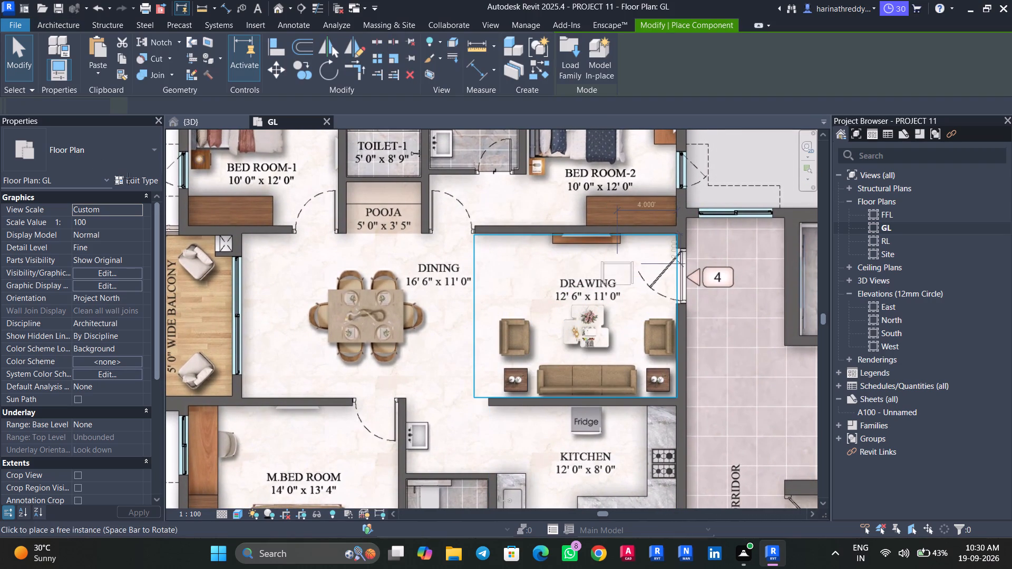
pyautogui.click(111, 159)
pyautogui.scroll(13, 111, 269)
pyautogui.scroll(-6, 113, 269)
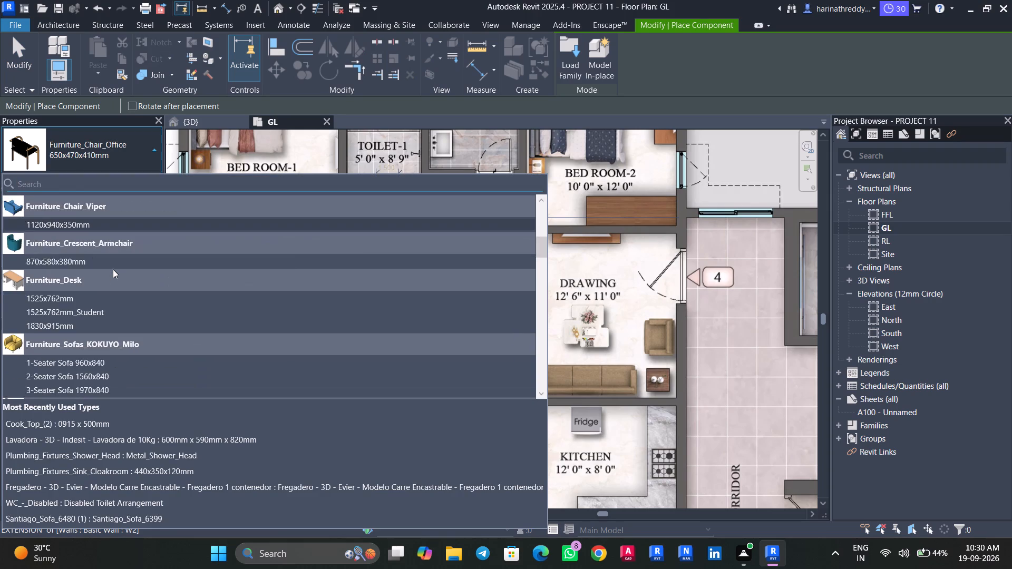
pyautogui.scroll(-9, 113, 269)
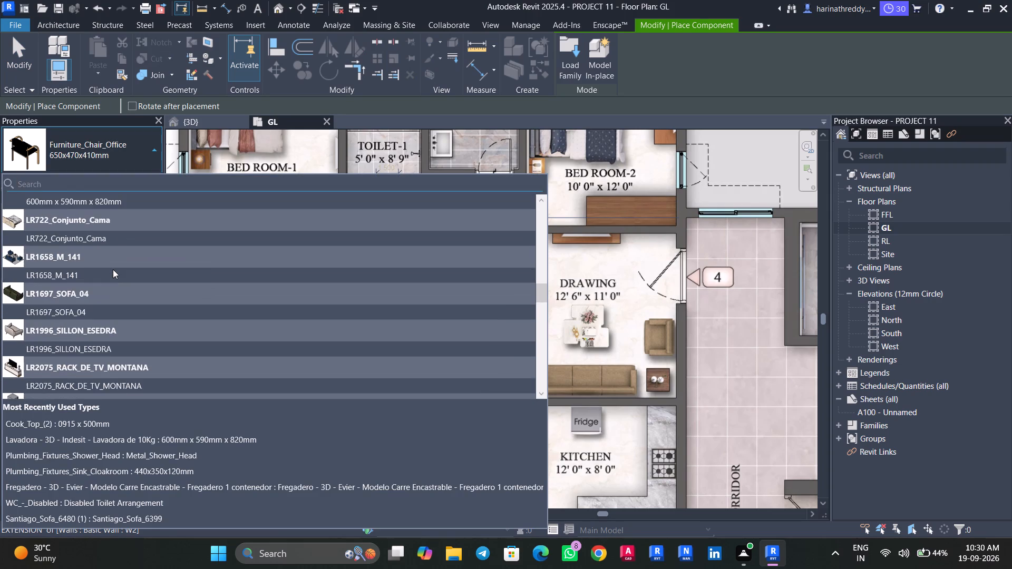
pyautogui.scroll(-1, 113, 269)
pyautogui.click(108, 332)
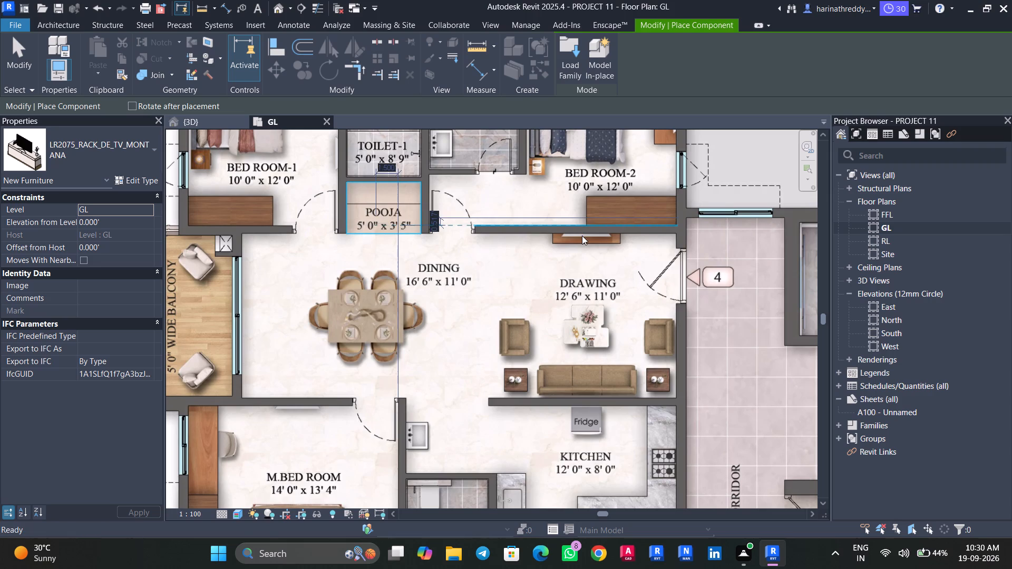
pyautogui.scroll(7, 586, 236)
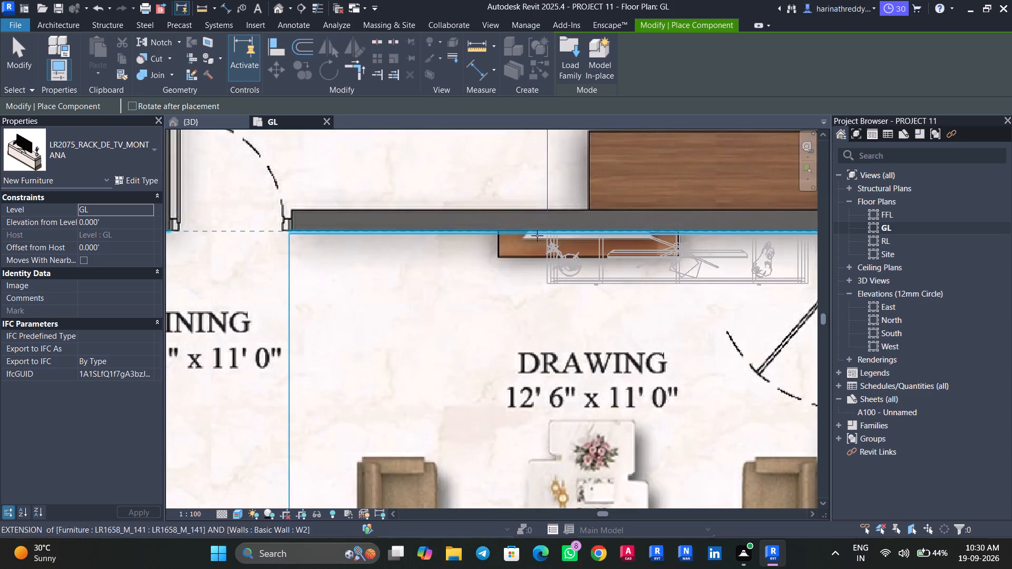
pyautogui.click(465, 233)
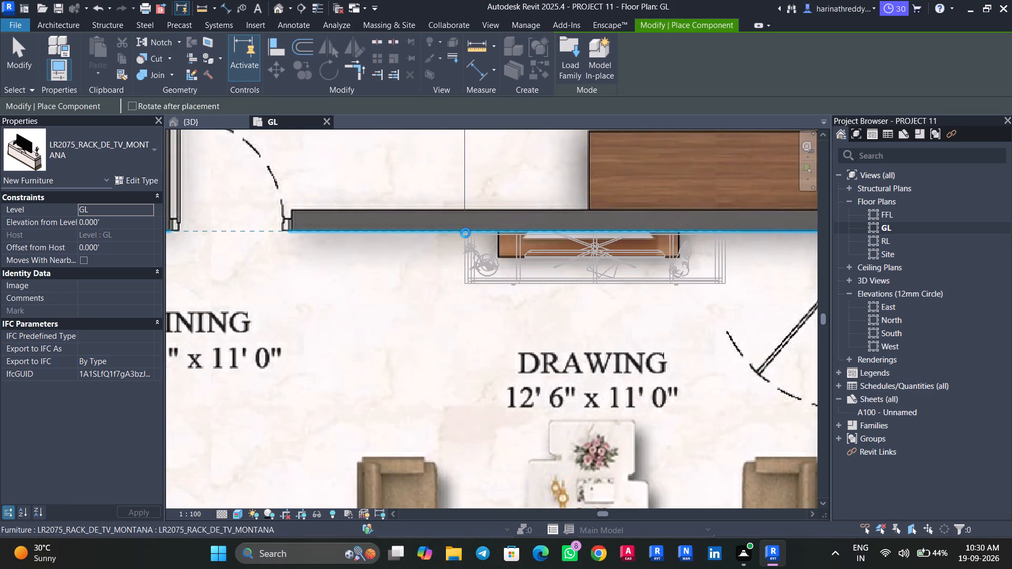
# Place an LR2075_RACK_DE_TV_MONTANA in M.BED ROOM against the wall shared with DINING, opposite the bed.
pyautogui.scroll(-9, 465, 233)
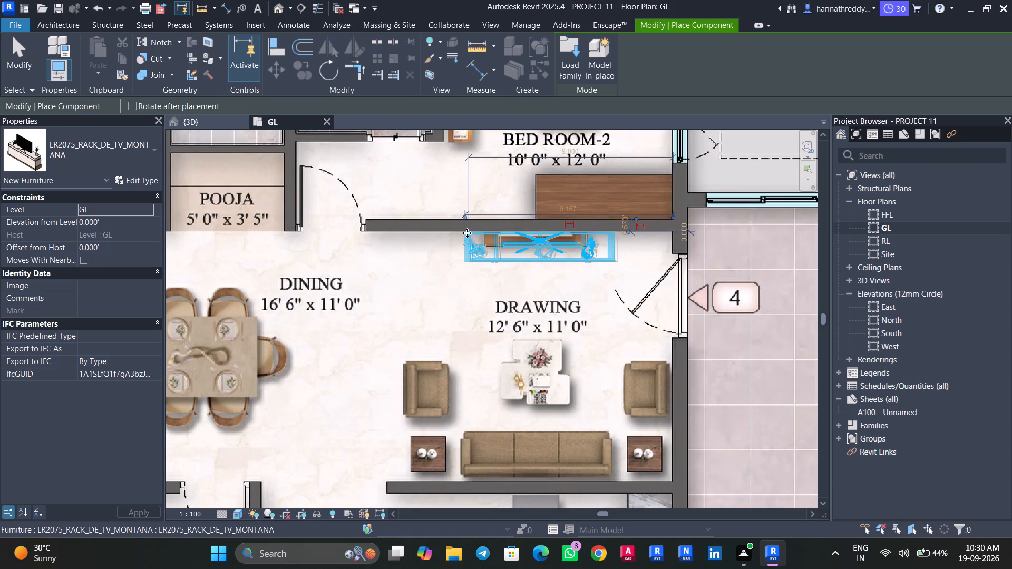
pyautogui.press('Escape')
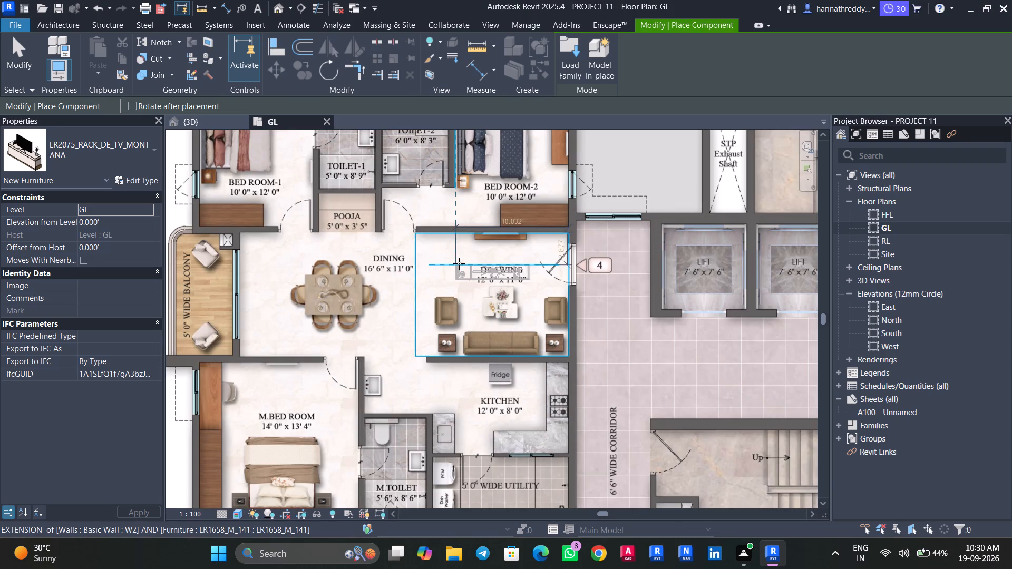
pyautogui.press('Escape')
pyautogui.press('Escape')
pyautogui.scroll(4, 478, 292)
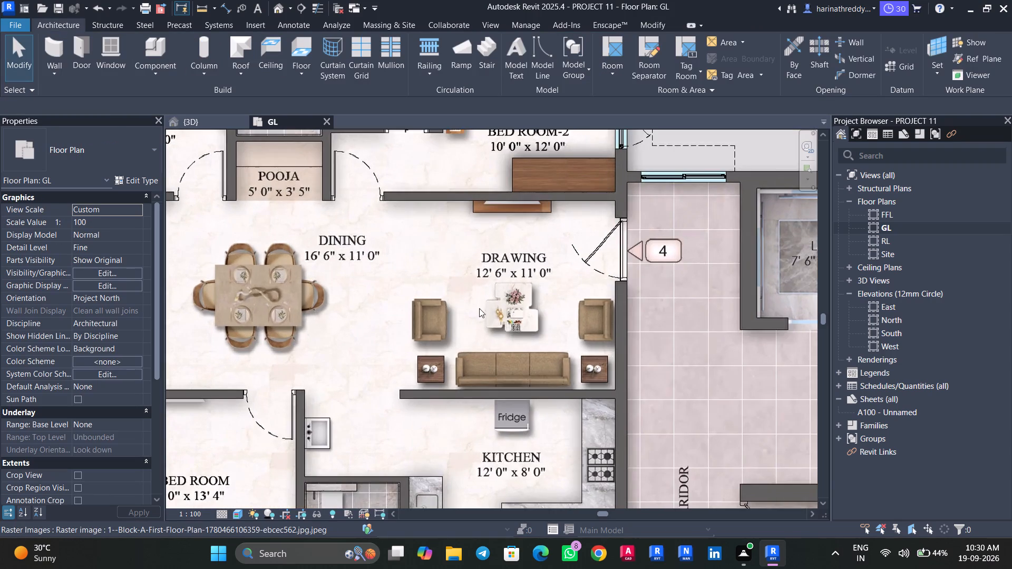
pyautogui.scroll(-7, 479, 316)
pyautogui.scroll(5, 494, 367)
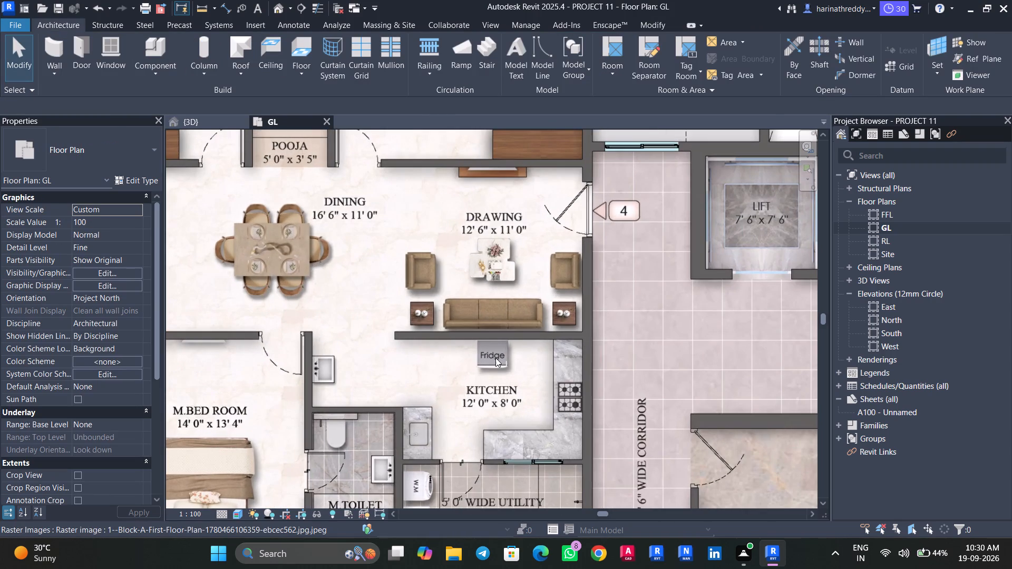
pyautogui.press('Tab')
pyautogui.scroll(-2, 495, 358)
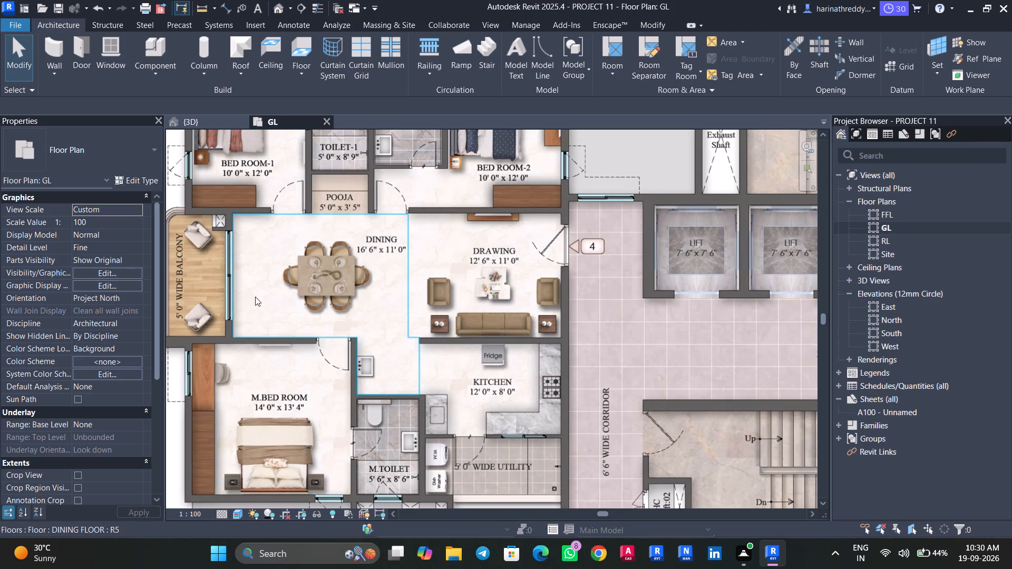
pyautogui.moveTo(257, 297); pyautogui.dragTo(379, 227, button='middle')
pyautogui.scroll(2, 319, 347)
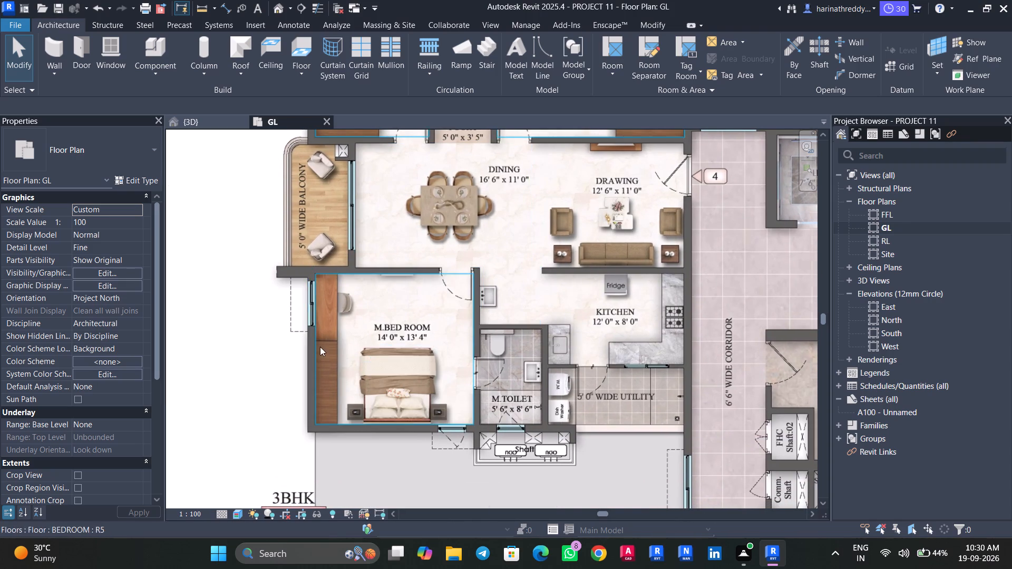
pyautogui.scroll(1, 320, 347)
pyautogui.write('CM')
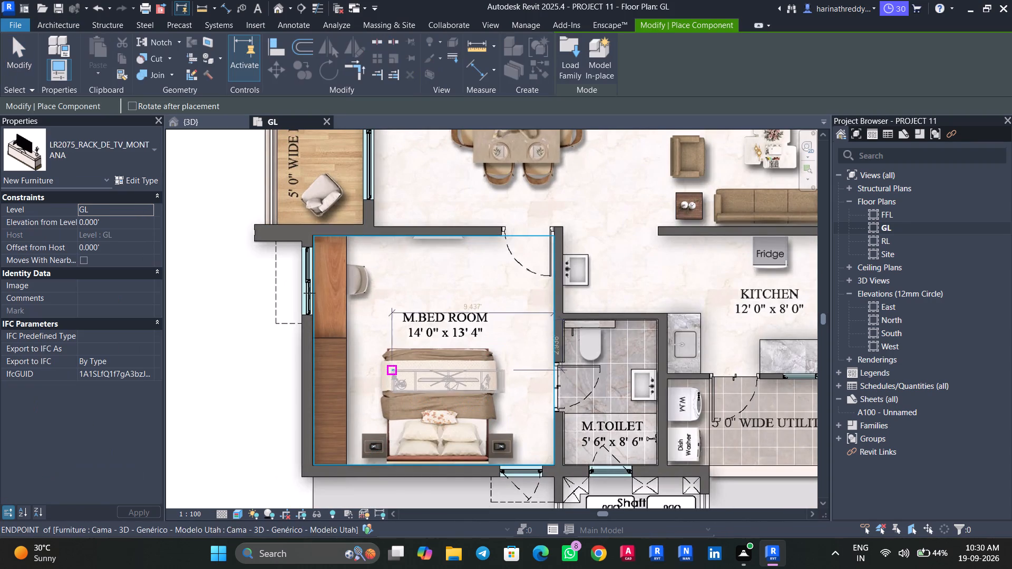
pyautogui.click(114, 138)
pyautogui.press('Escape')
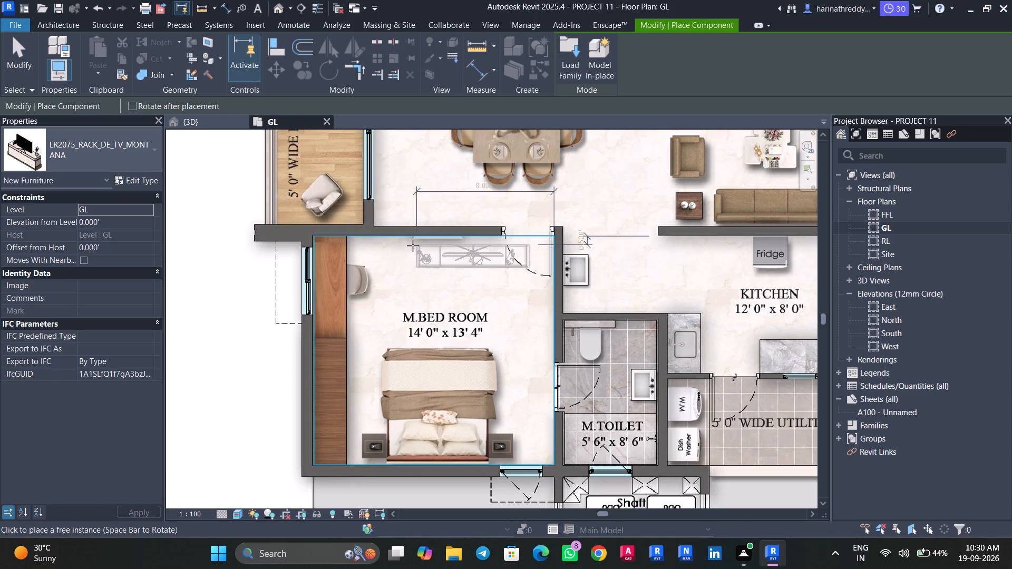
pyautogui.click(385, 237)
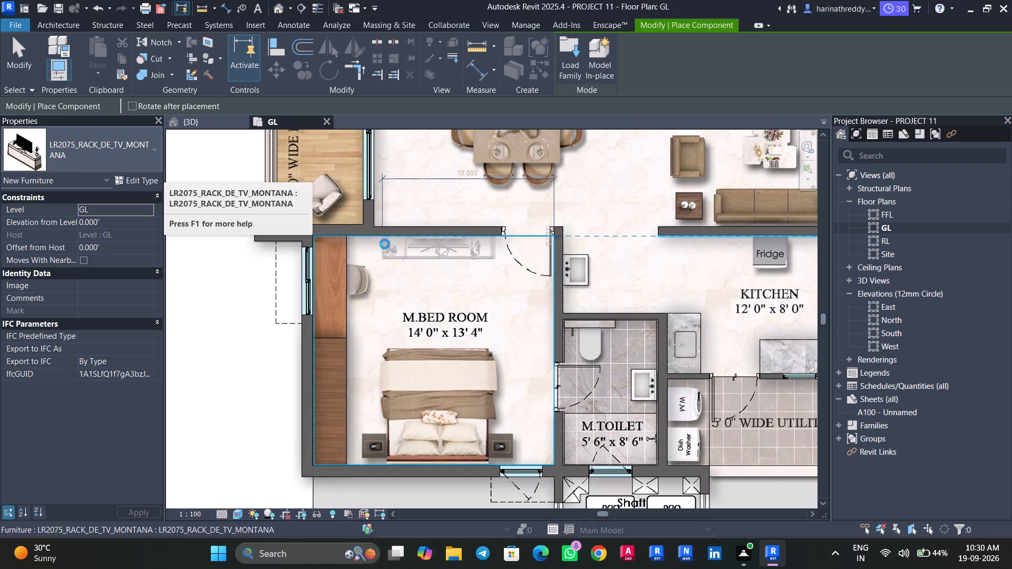
# Place a rotated suite elevator closet over M.BED ROOM's drawn wardrobe, snapped into the wall corner beside the bed.
pyautogui.click(100, 153)
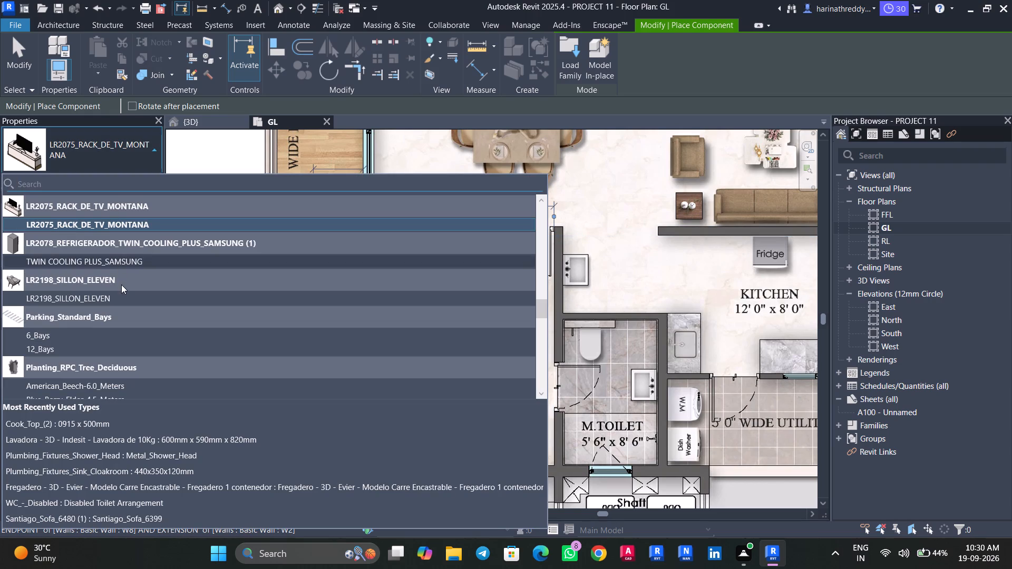
pyautogui.scroll(-11, 115, 341)
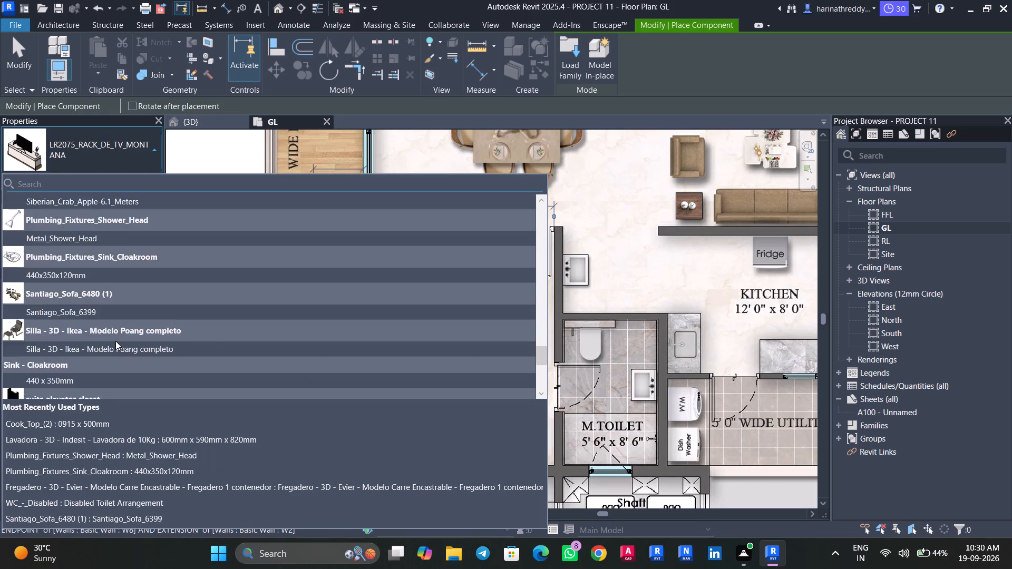
pyautogui.scroll(-6, 115, 341)
pyautogui.scroll(4, 115, 333)
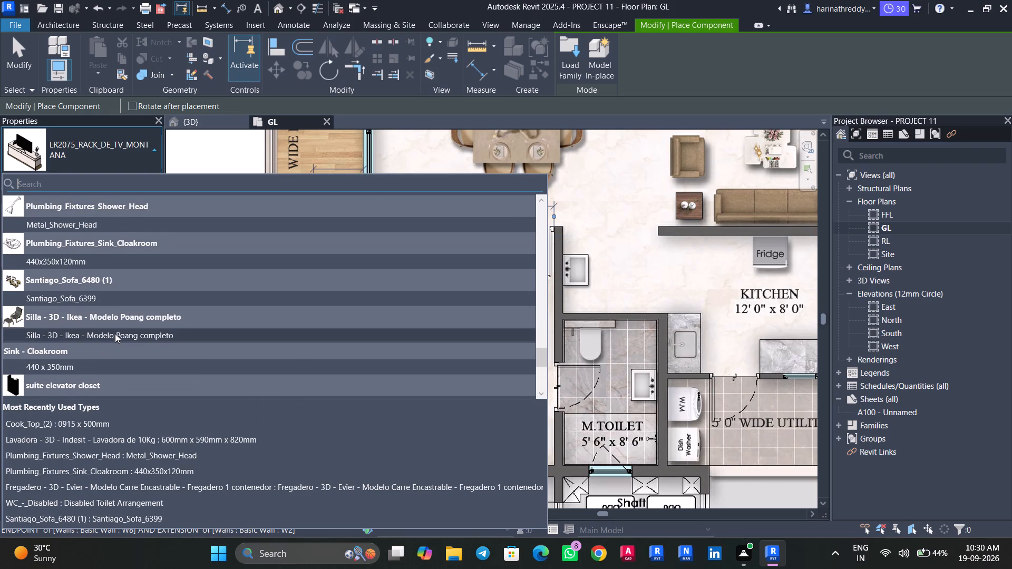
pyautogui.scroll(-1, 115, 333)
pyautogui.click(101, 344)
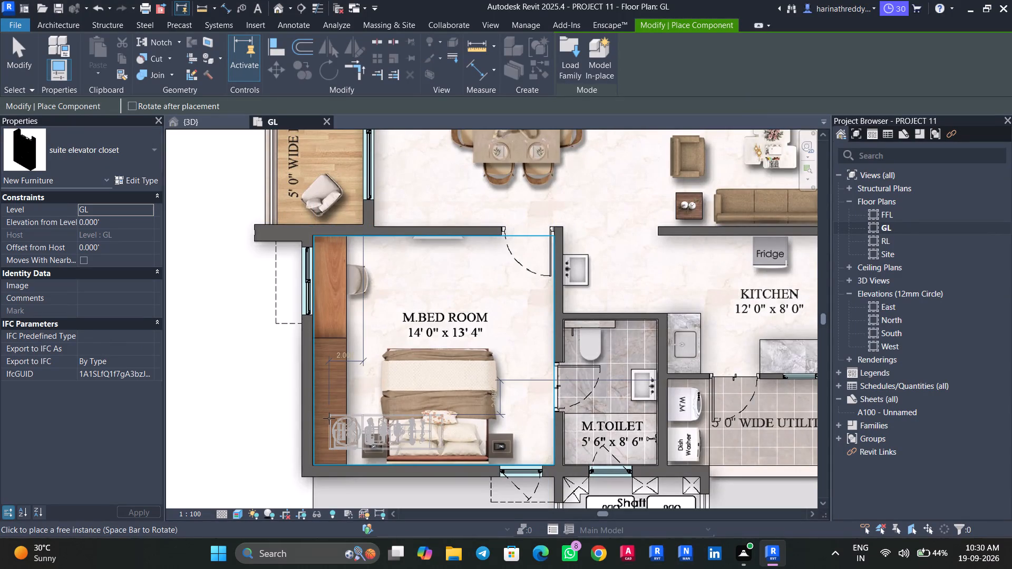
pyautogui.press('space')
pyautogui.scroll(3, 319, 448)
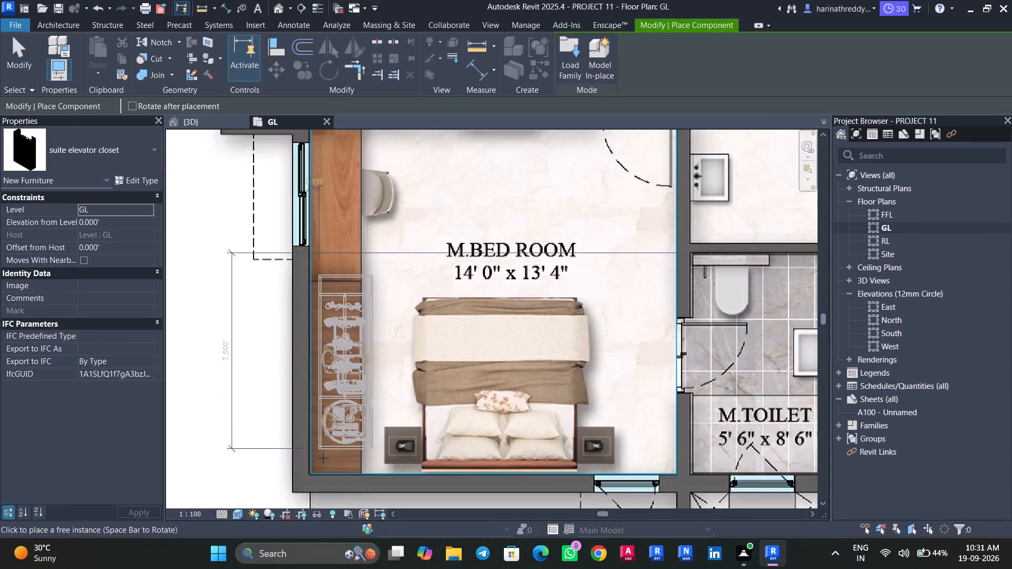
pyautogui.scroll(3, 326, 463)
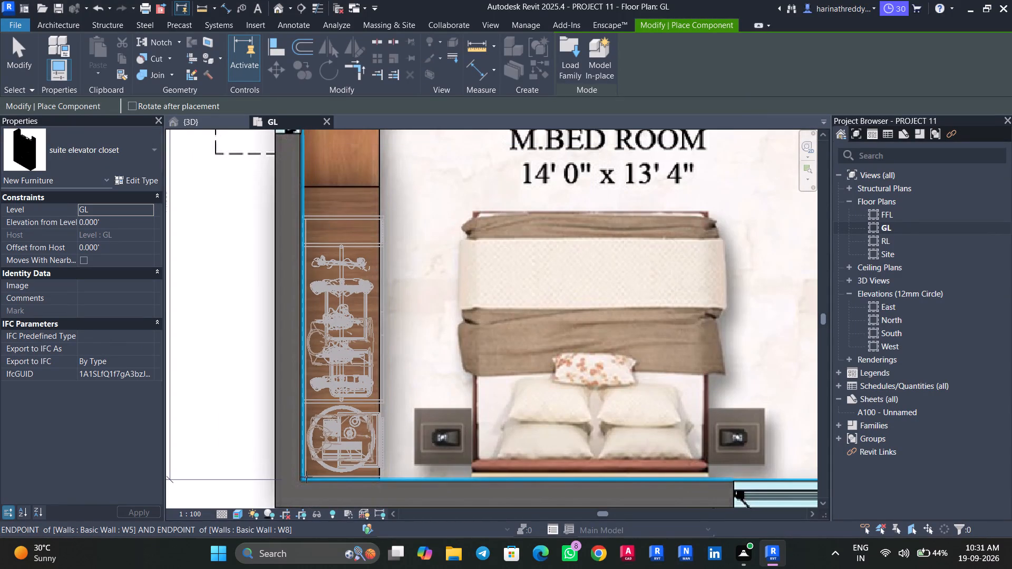
pyautogui.click(307, 478)
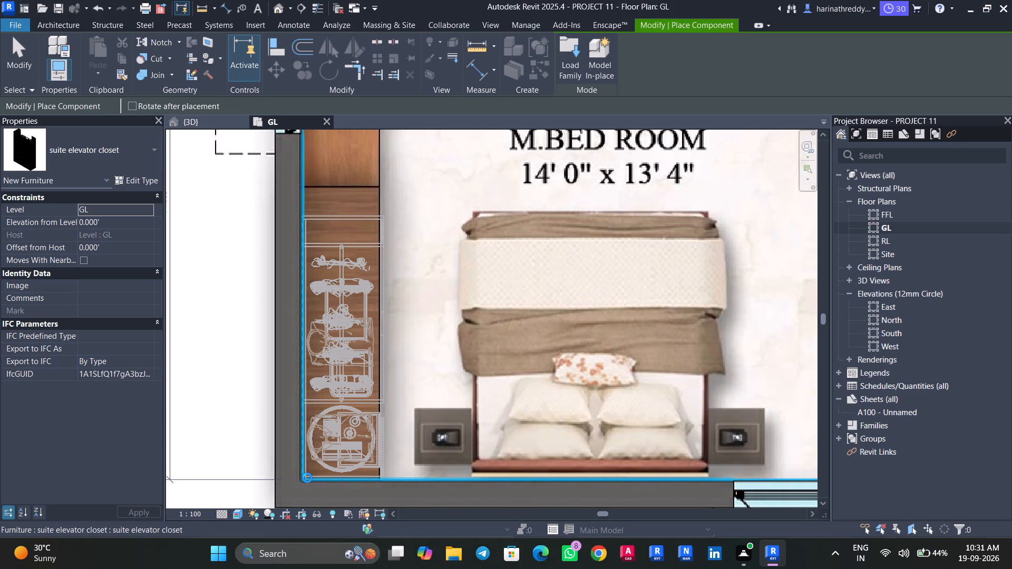
# Place a rotated Escritorio_de_estudiante 600 x 460 x 740mm desk over M.BED ROOM's drawn desk, beside the window.
pyautogui.click(111, 153)
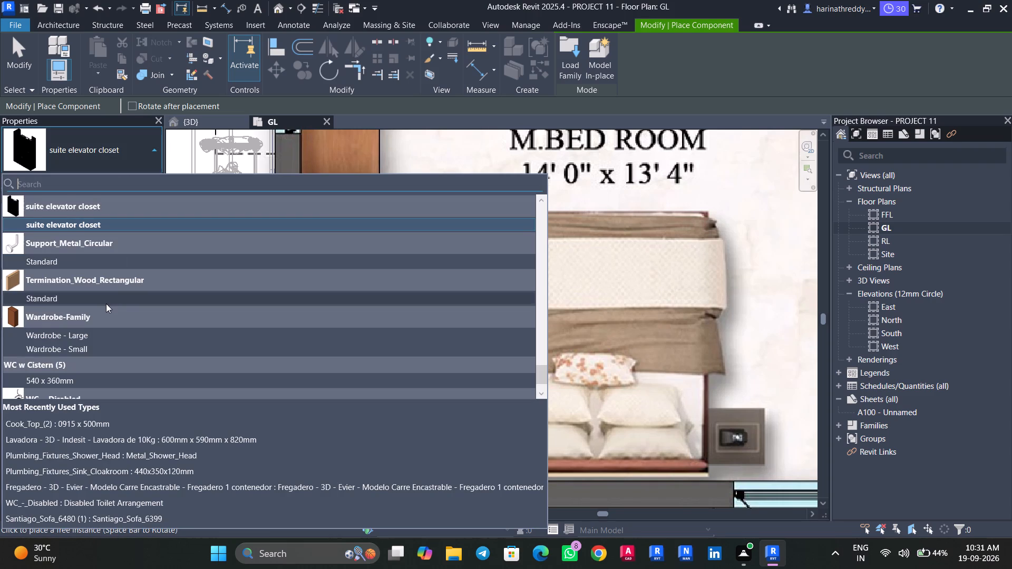
pyautogui.scroll(16, 109, 305)
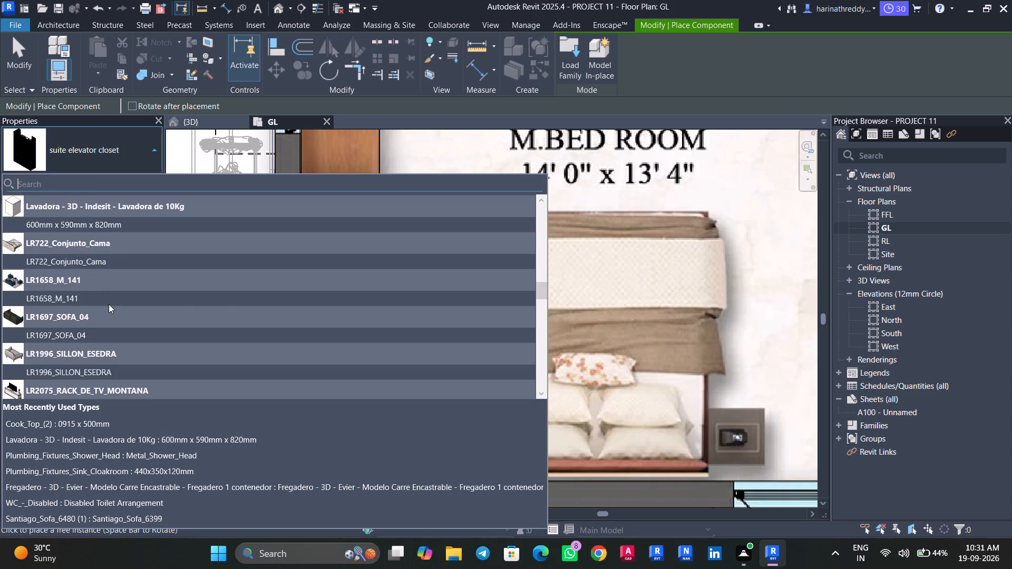
pyautogui.scroll(10, 109, 304)
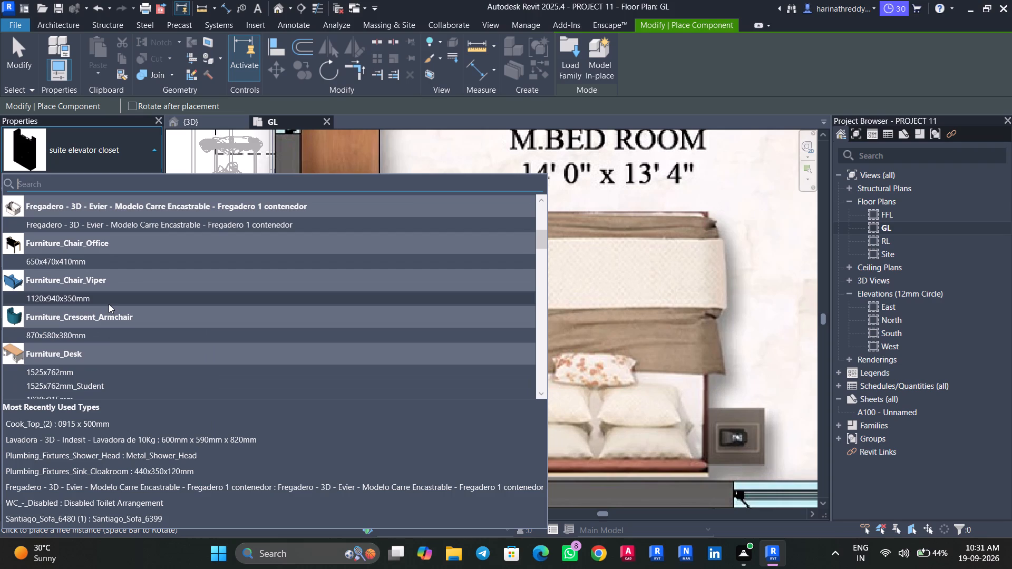
pyautogui.scroll(4, 110, 305)
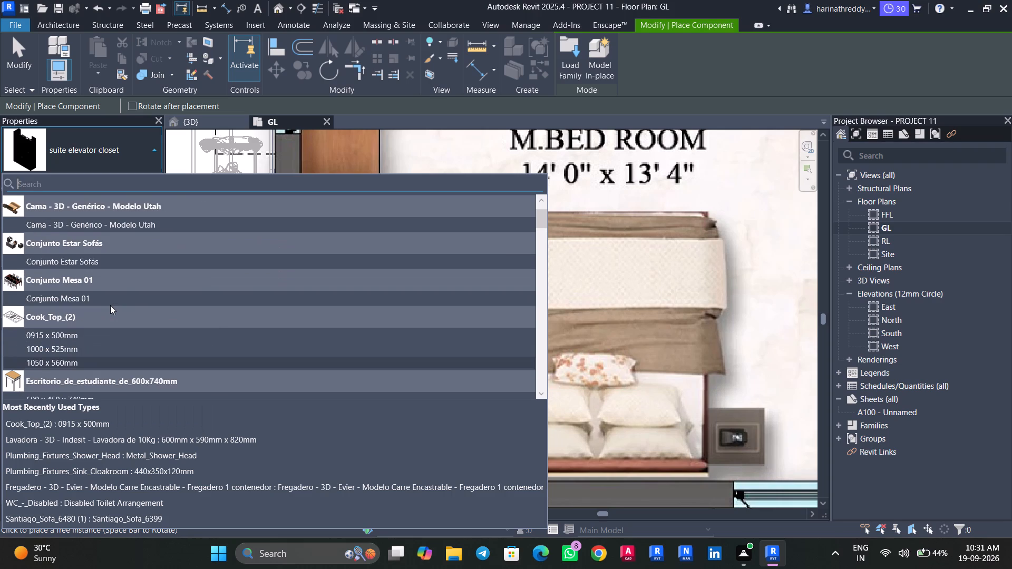
pyautogui.scroll(4, 110, 305)
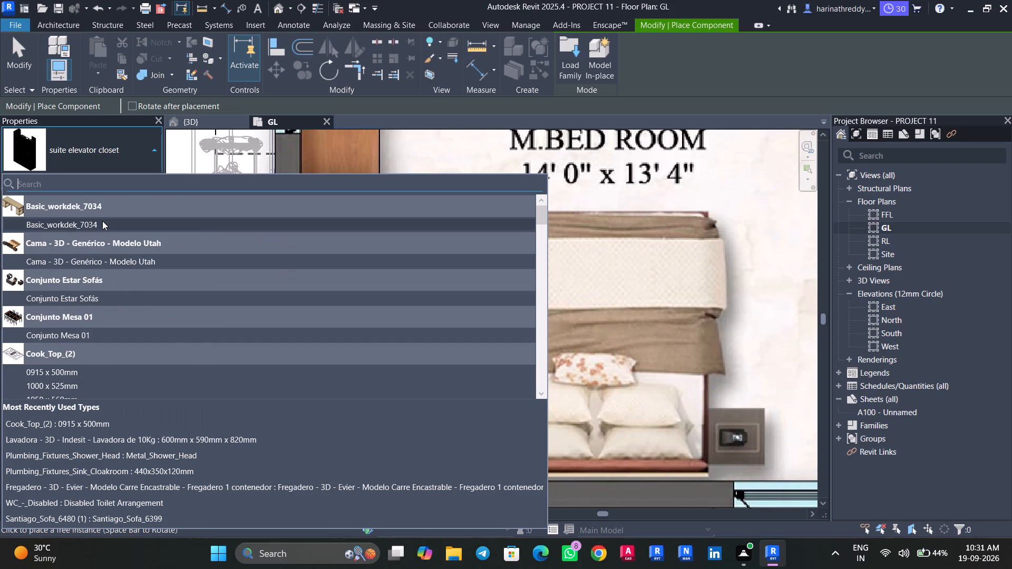
pyautogui.scroll(-2, 93, 339)
pyautogui.click(84, 325)
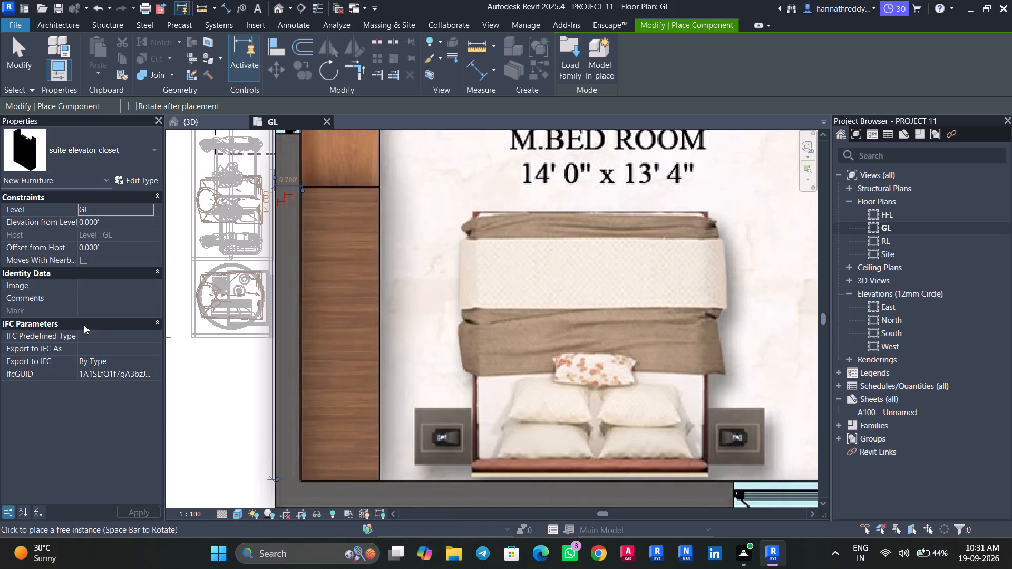
pyautogui.moveTo(407, 192); pyautogui.dragTo(414, 343, button='middle')
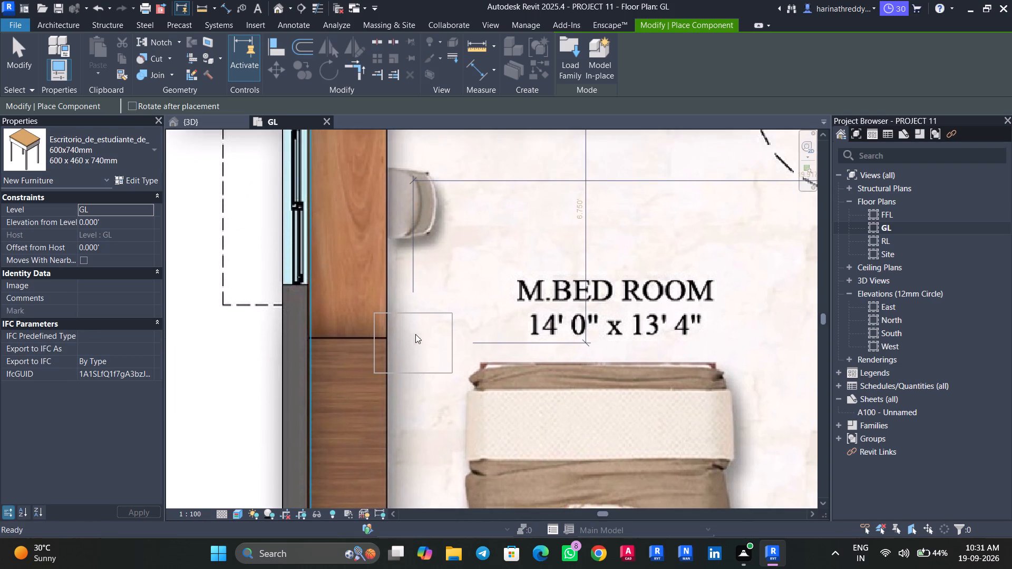
pyautogui.press('space')
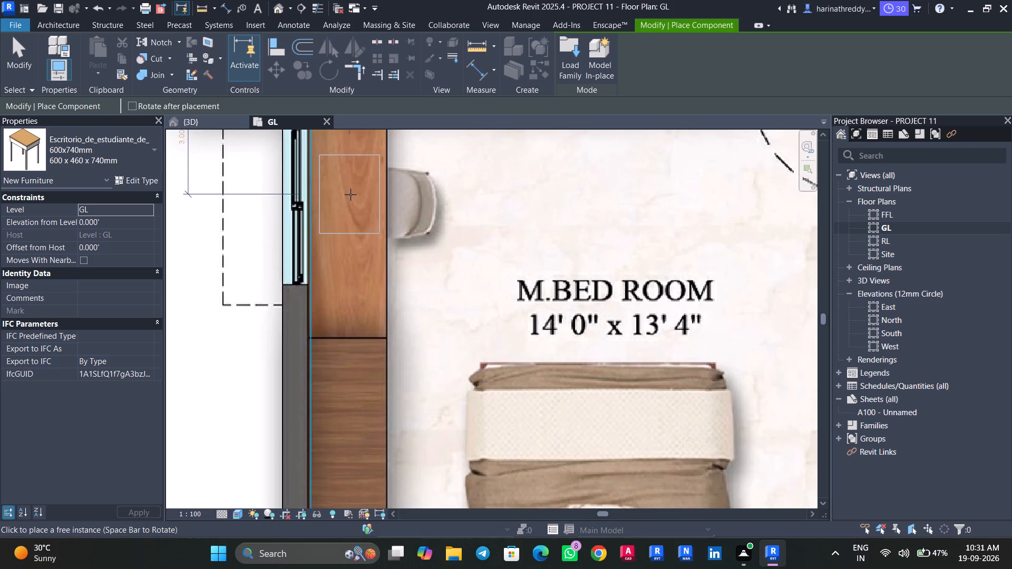
pyautogui.click(345, 194)
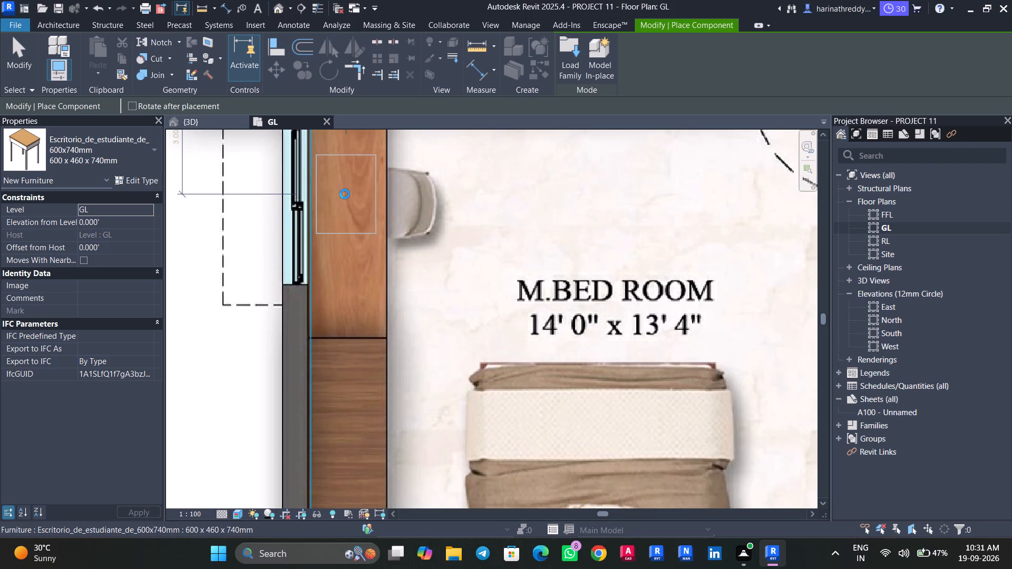
# Place a rotated Furniture_Chair_Office 650x470x410mm over M.BED ROOM's drawn desk chair, facing the desk.
pyautogui.click(149, 140)
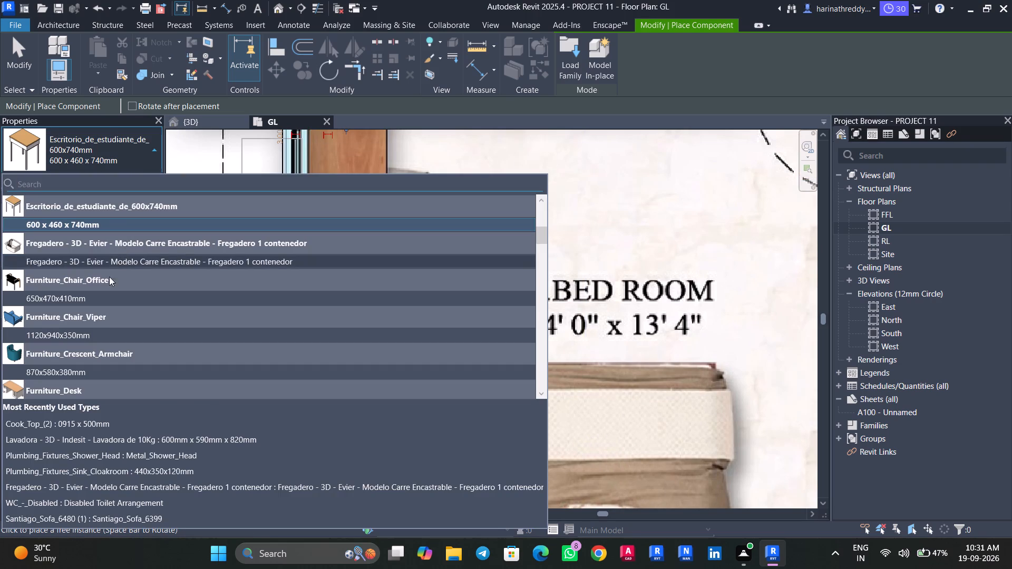
pyautogui.click(108, 295)
pyautogui.press('space')
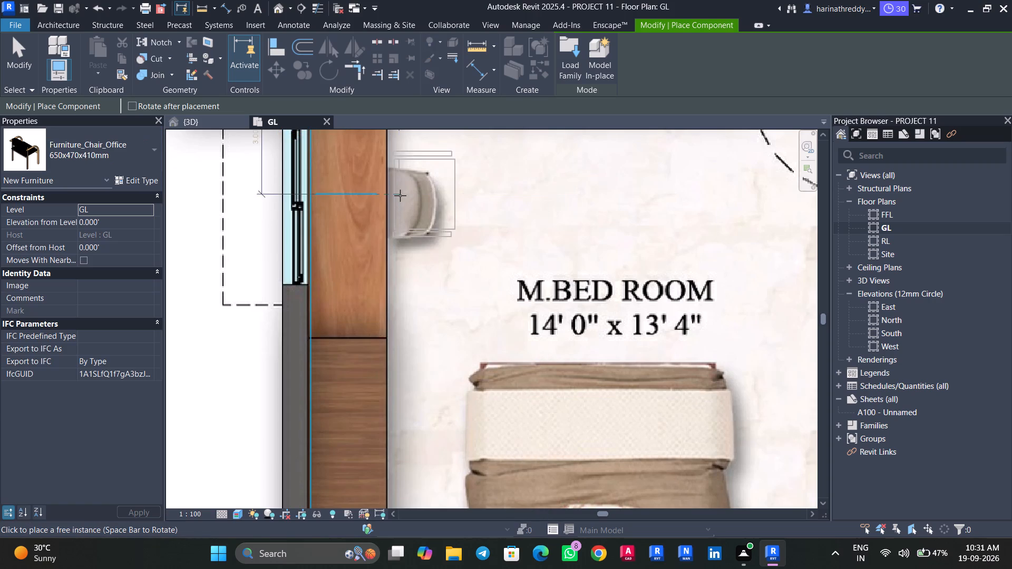
pyautogui.press('space')
pyautogui.press('space')
pyautogui.click(404, 197)
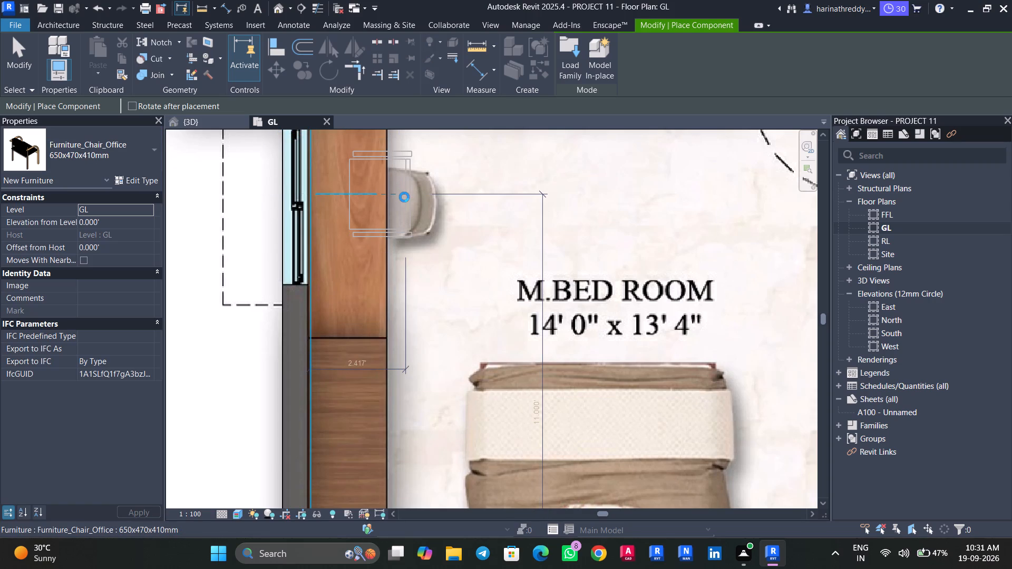
pyautogui.scroll(-10, 404, 197)
pyautogui.press('Escape')
pyautogui.press('Escape')
pyautogui.press('Escape')
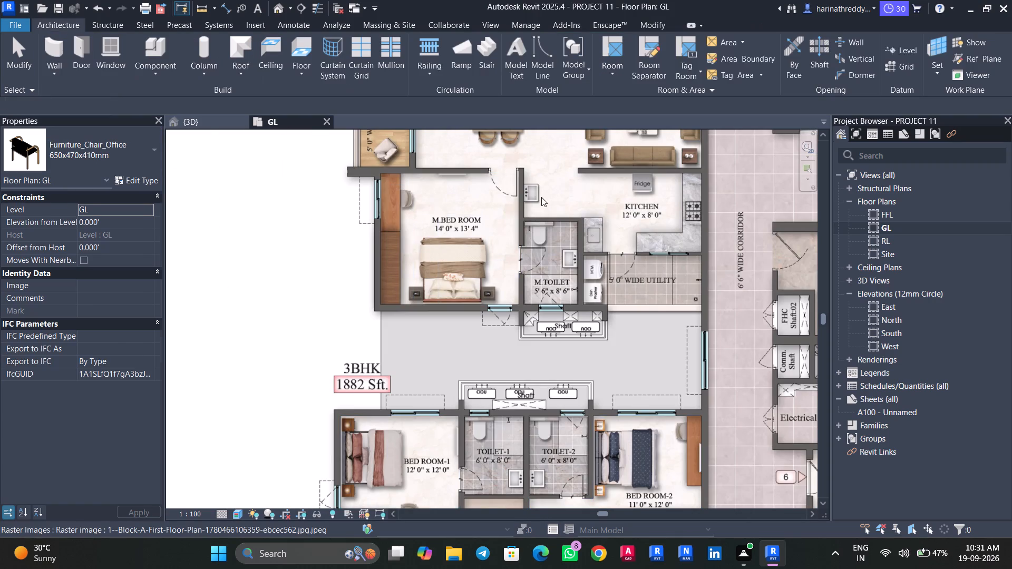
# Place a rotated Plumbing_Fixtures_Sink_Cloakroom 440x350x120mm at 4' elevation over DINING's drawn washbasin, against the wall shared with M.BED ROOM.
pyautogui.scroll(9, 541, 197)
pyautogui.moveTo(547, 200); pyautogui.dragTo(410, 208, button='middle')
pyautogui.write('CM')
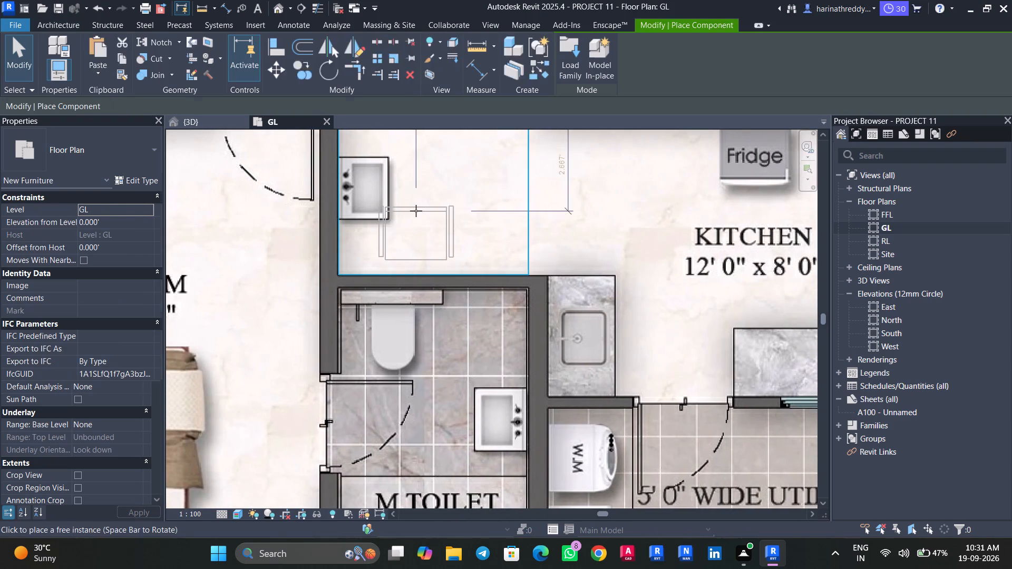
pyautogui.click(53, 154)
pyautogui.scroll(12, 60, 280)
pyautogui.scroll(-19, 65, 271)
pyautogui.scroll(-7, 67, 308)
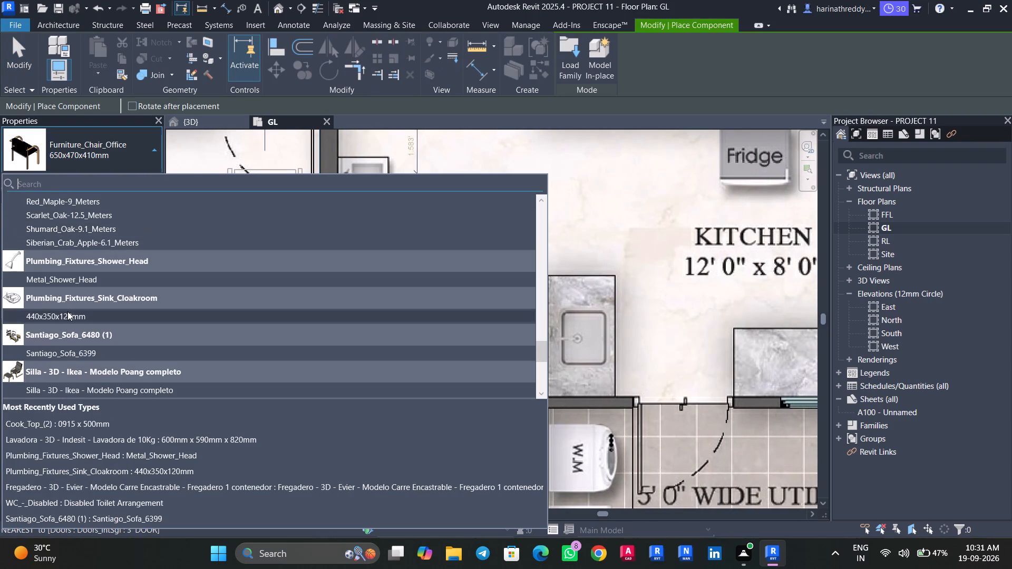
pyautogui.click(67, 318)
pyautogui.click(111, 227)
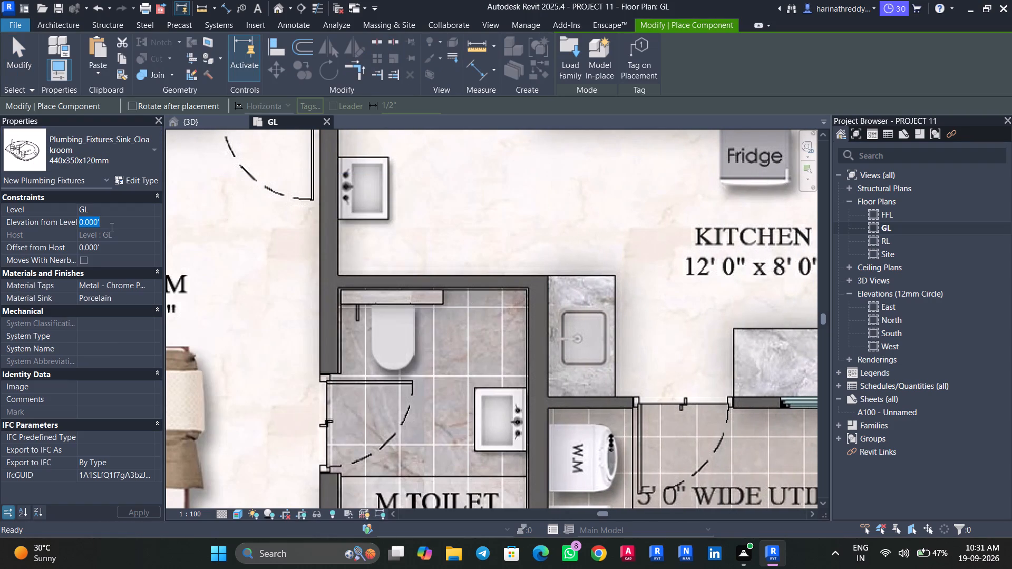
pyautogui.press('4')
pyautogui.press("'")
pyautogui.press('Return')
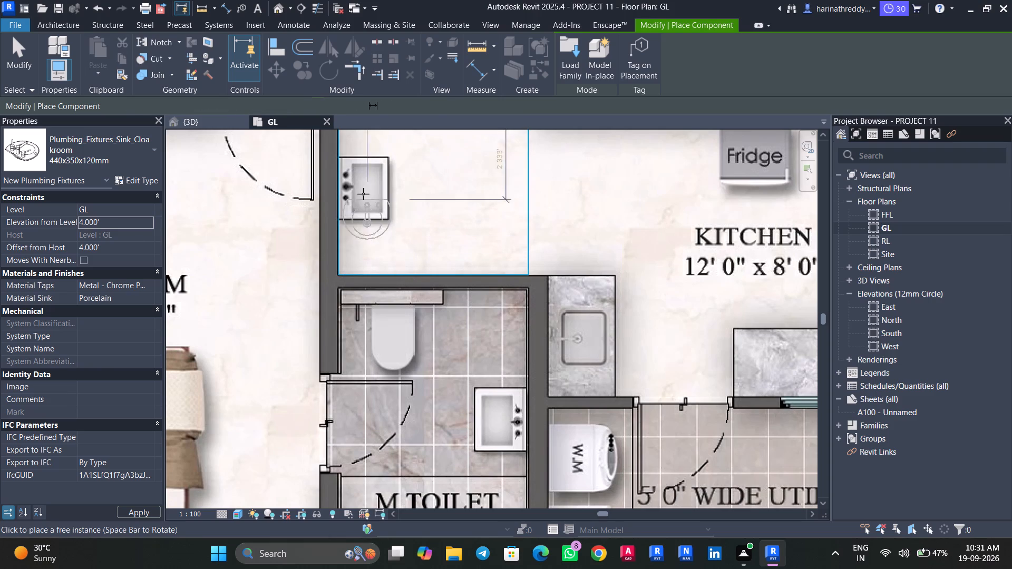
pyautogui.press('space')
pyautogui.click(338, 188)
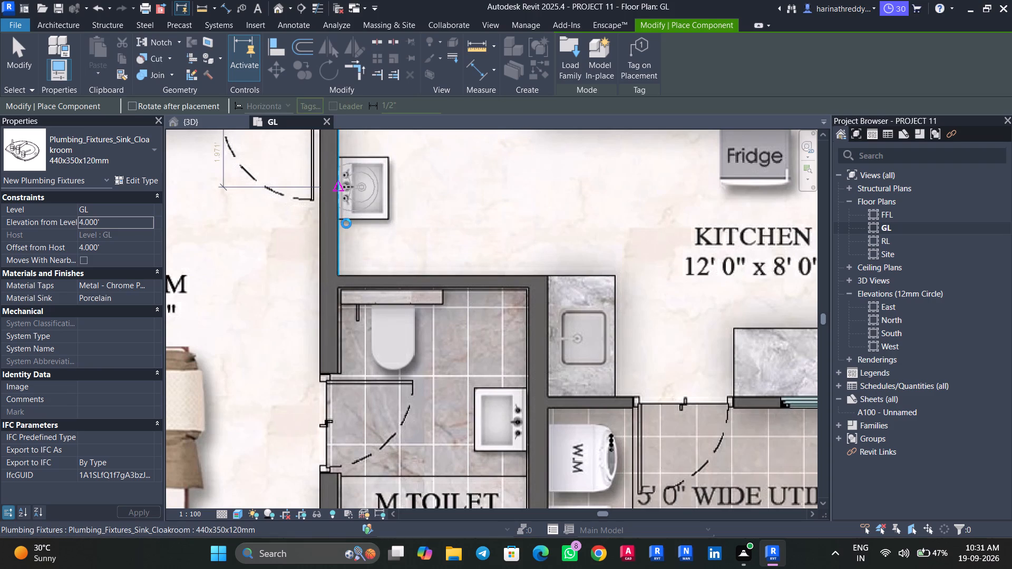
pyautogui.press('Escape')
pyautogui.press('Escape')
pyautogui.press('Escape')
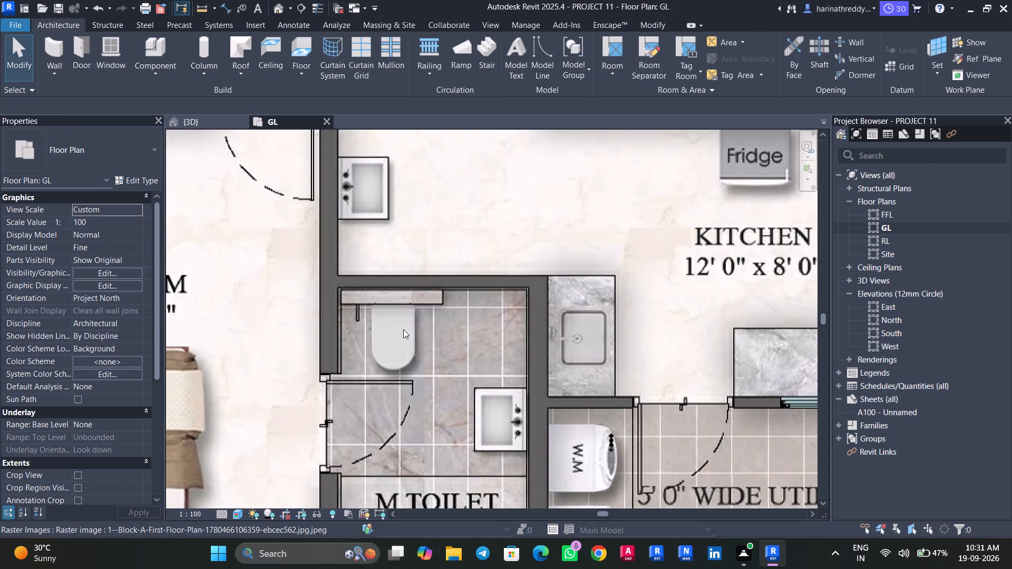
# Draw a straight Curtain_Wall-Empty curtain wall from GL up to FFL across M.TOILET, along the drawn shower partition line.
pyautogui.moveTo(439, 387); pyautogui.dragTo(441, 241, button='middle')
pyautogui.write('WA')
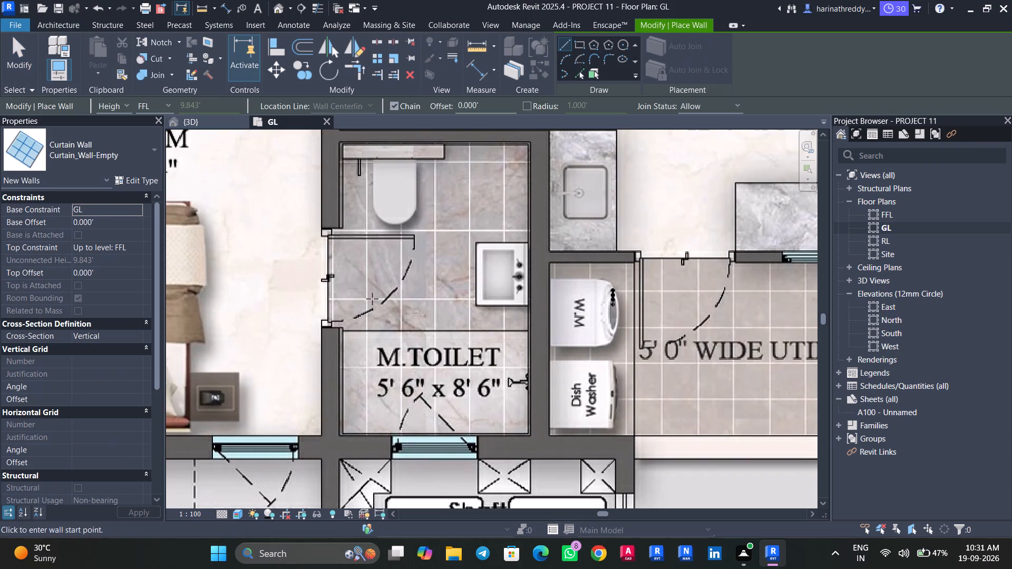
pyautogui.click(343, 330)
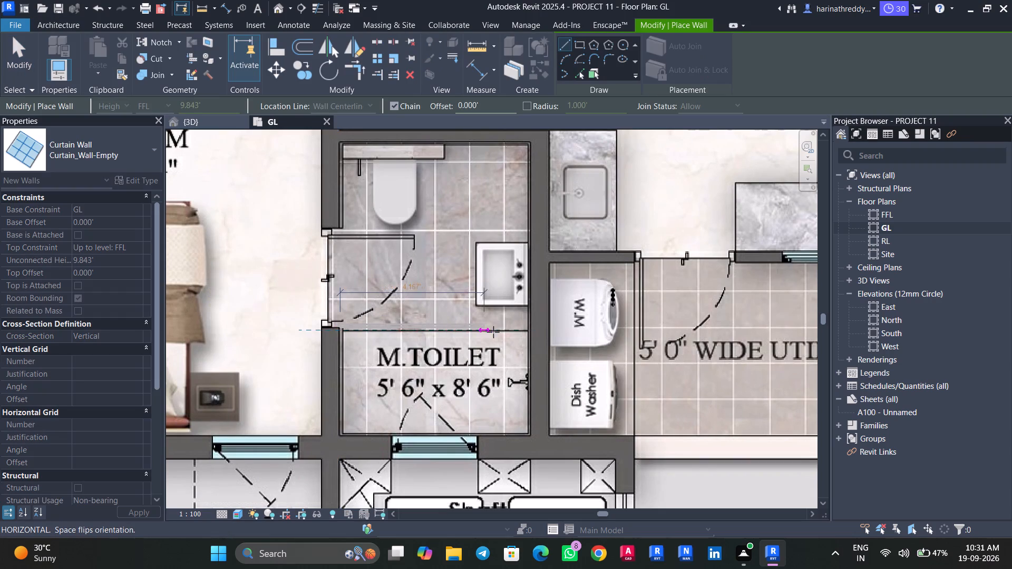
pyautogui.click(526, 332)
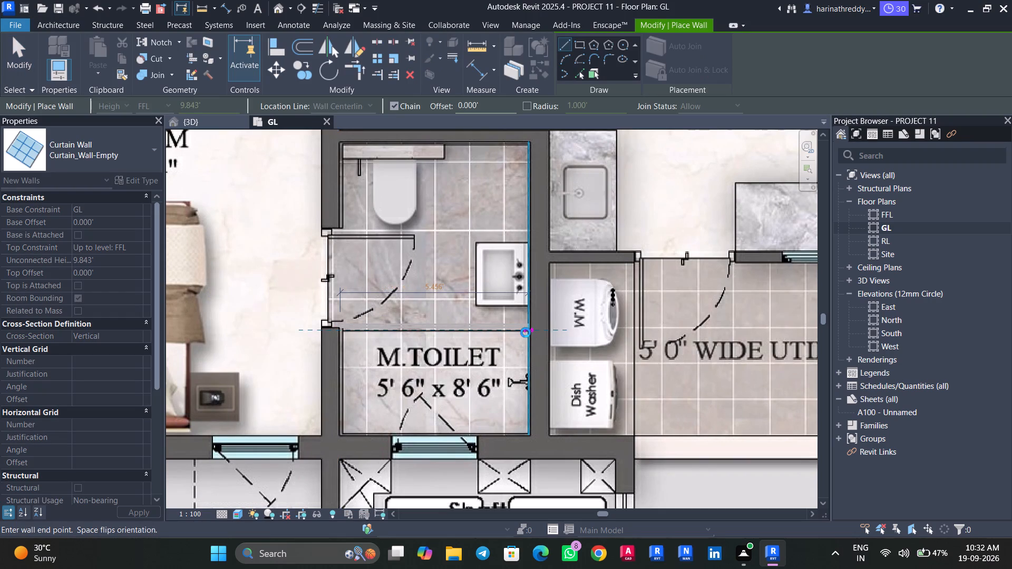
pyautogui.press('Escape')
pyautogui.press('Escape')
pyautogui.press('Escape')
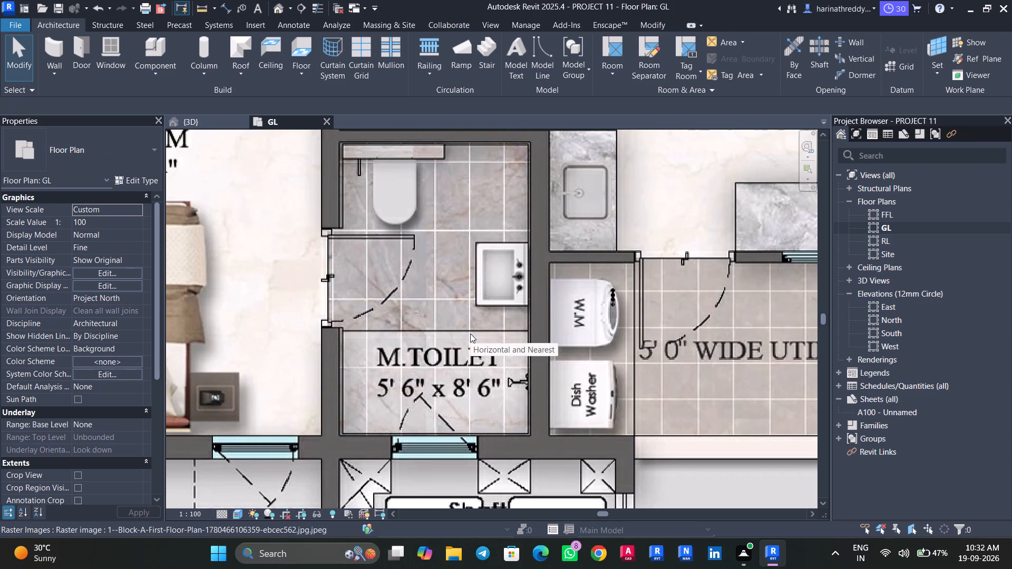
# Place a WC_-_Disabled Disabled Toilet Arrangement over M.TOILET's drawn WC, hosted on the wall behind it.
pyautogui.write('CM')
pyautogui.click(120, 143)
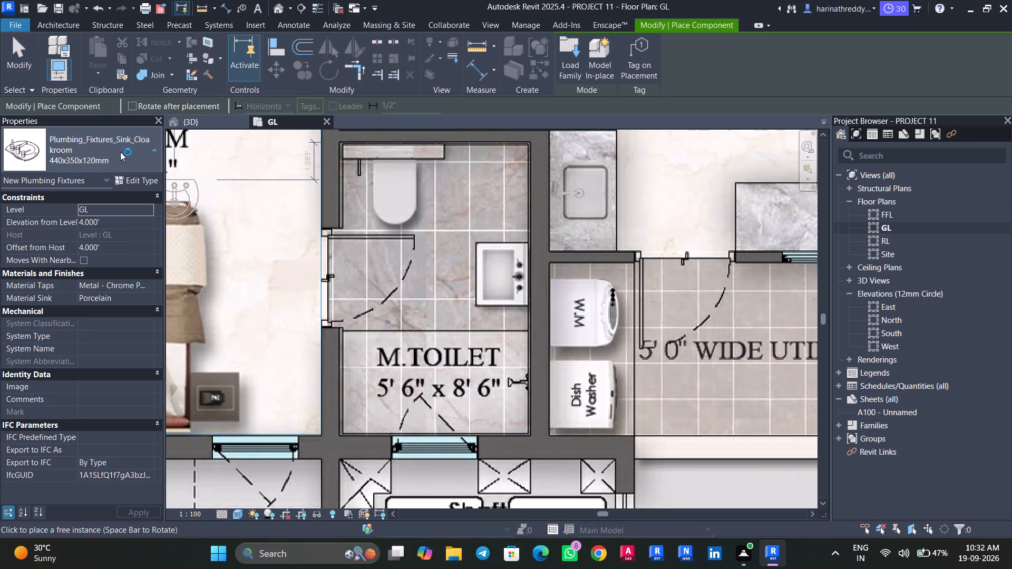
pyautogui.scroll(3, 118, 305)
pyautogui.scroll(-14, 119, 303)
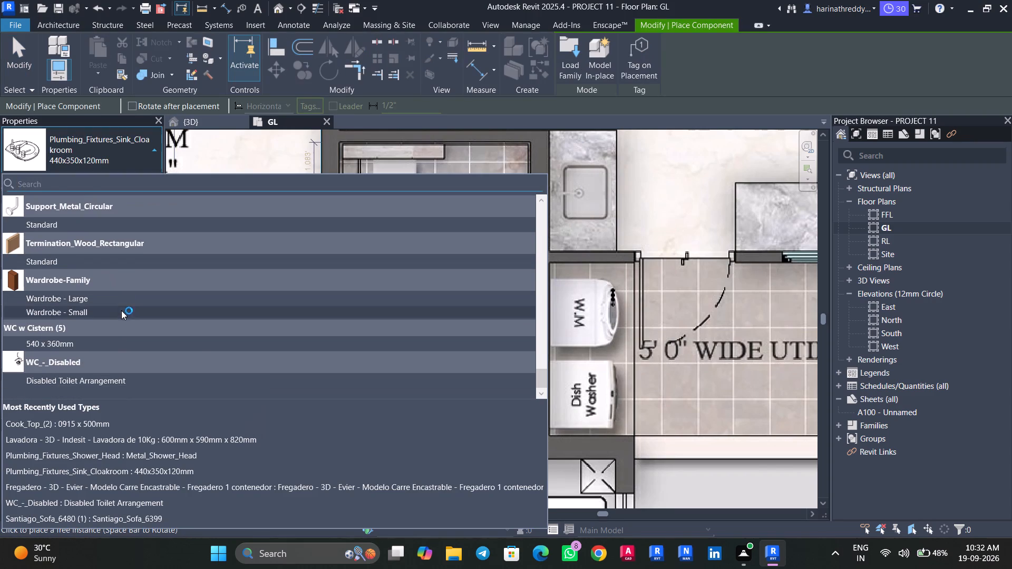
pyautogui.scroll(-1, 121, 310)
pyautogui.click(104, 376)
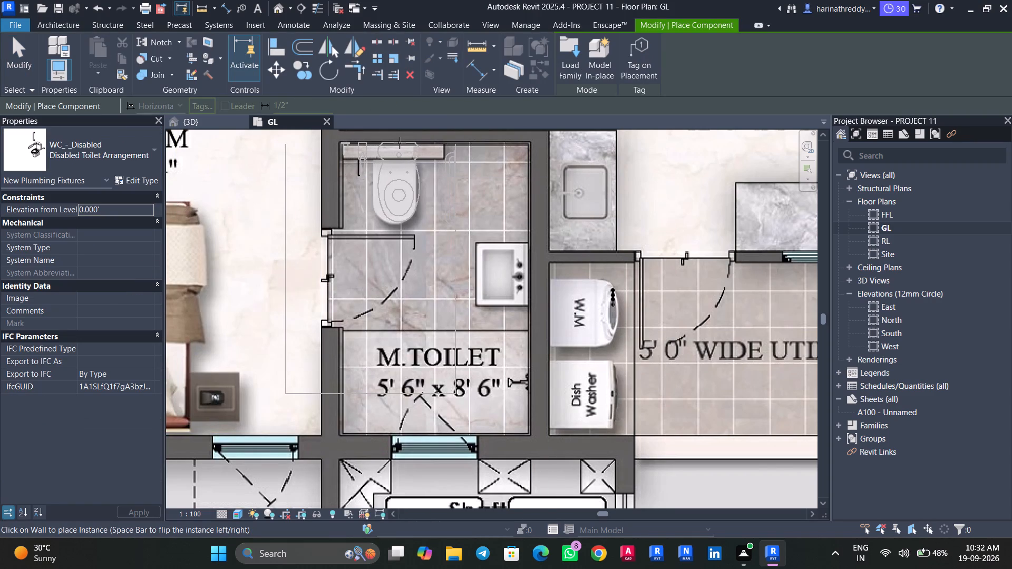
pyautogui.click(402, 143)
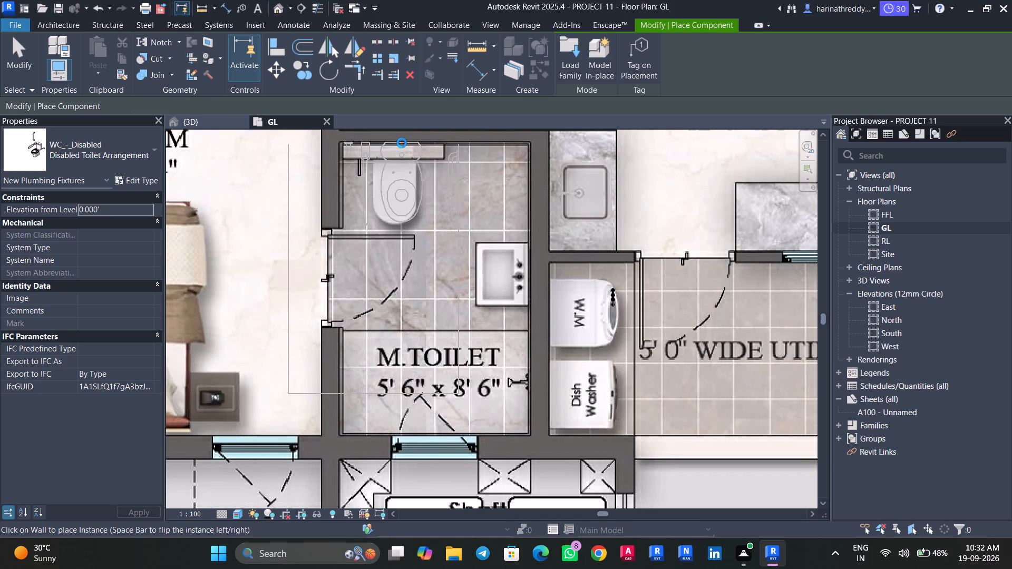
# Place a rotated Plumbing_Fixtures_Sink_Cloakroom 440x350x120mm at 4' elevation over M.TOILET's drawn washbasin, against the wall on the utility side.
pyautogui.click(116, 149)
pyautogui.scroll(7, 90, 295)
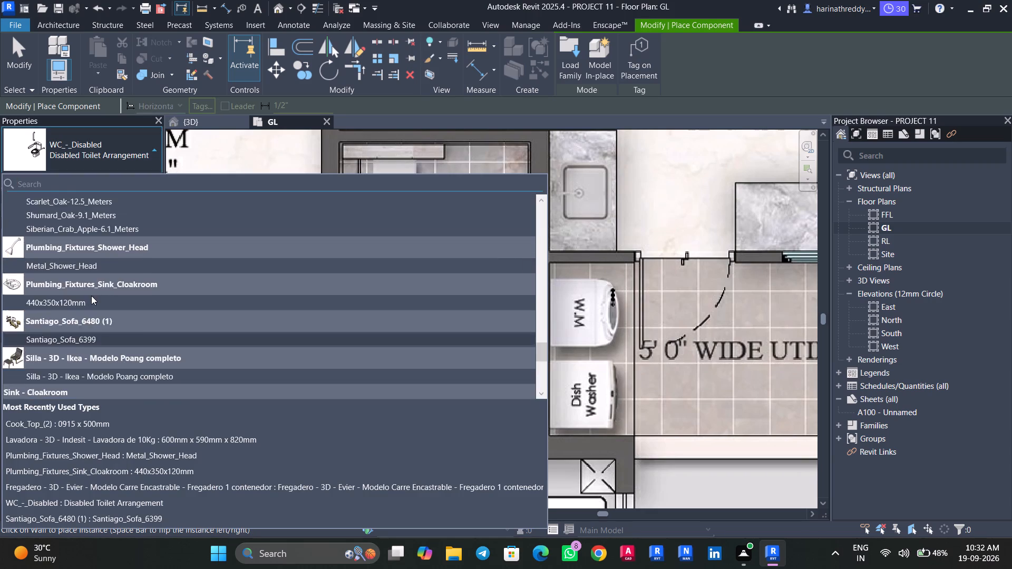
pyautogui.scroll(9, 91, 296)
pyautogui.scroll(14, 91, 296)
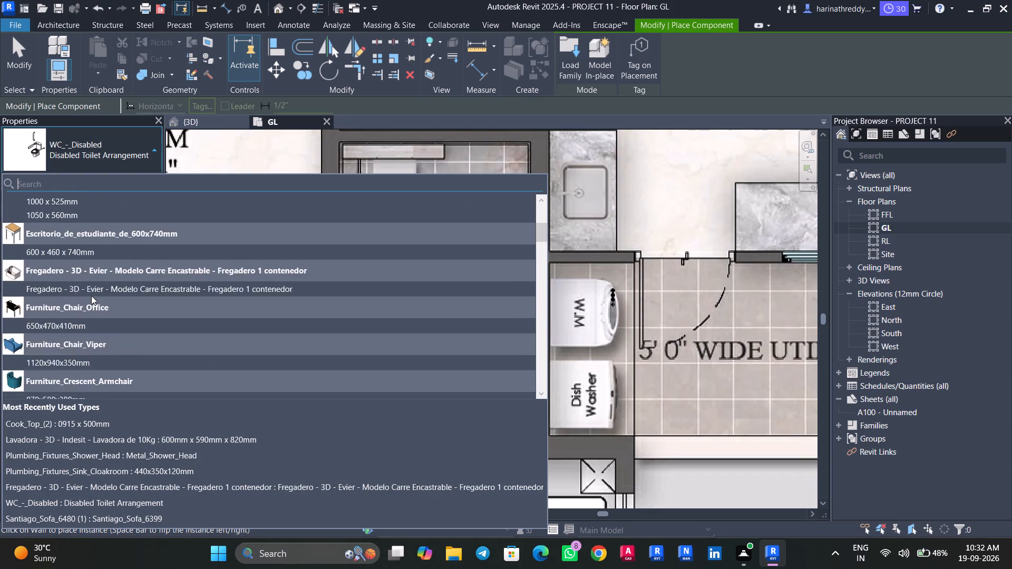
pyautogui.scroll(12, 91, 296)
pyautogui.scroll(-3, 91, 296)
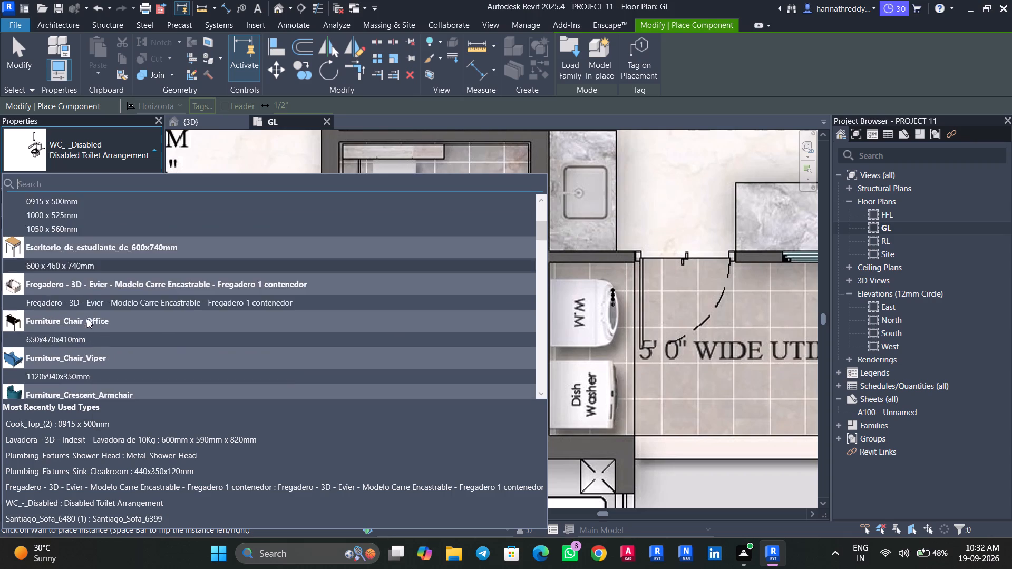
pyautogui.scroll(-13, 87, 316)
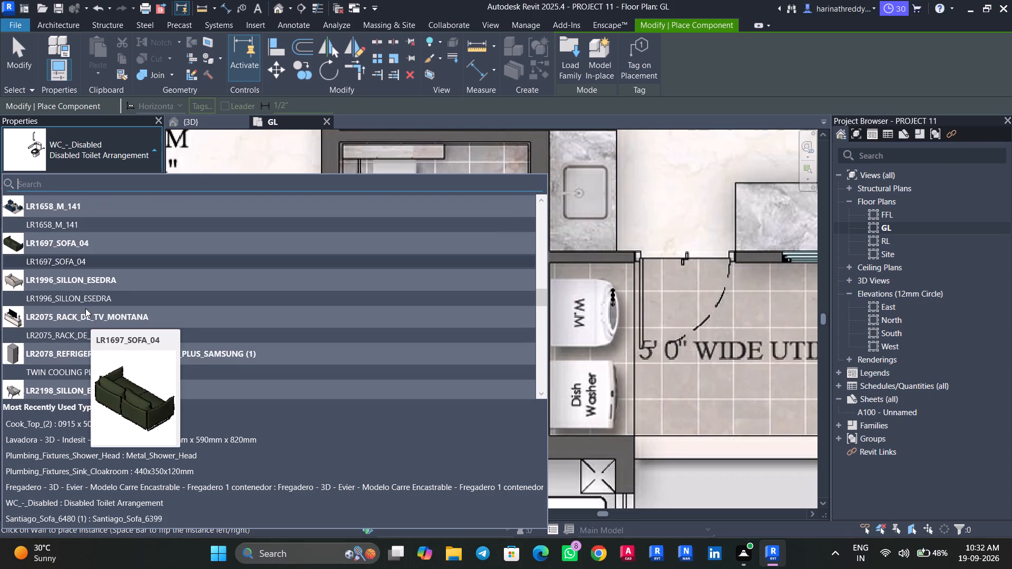
pyautogui.scroll(-9, 85, 308)
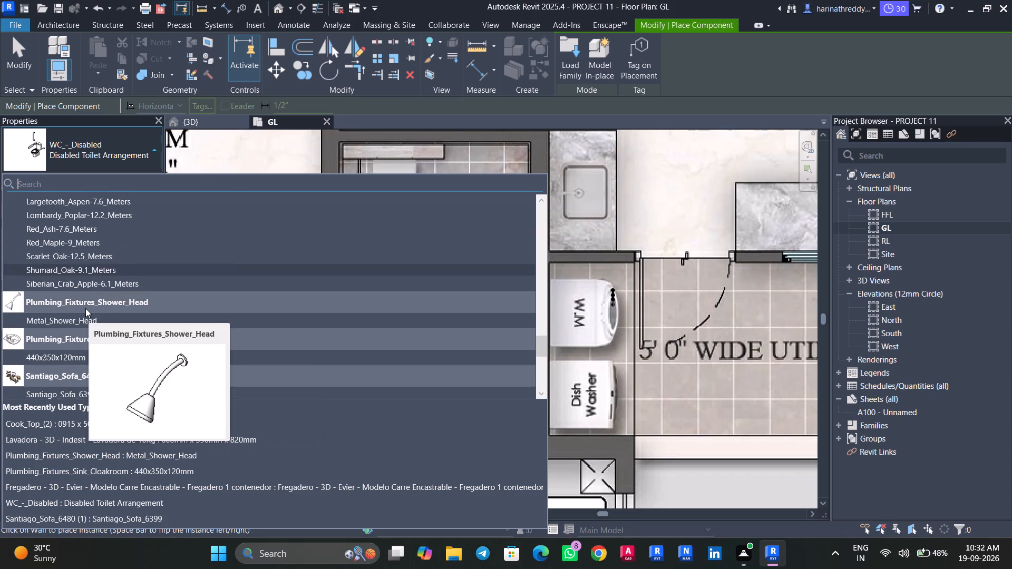
pyautogui.click(75, 355)
pyautogui.click(114, 212)
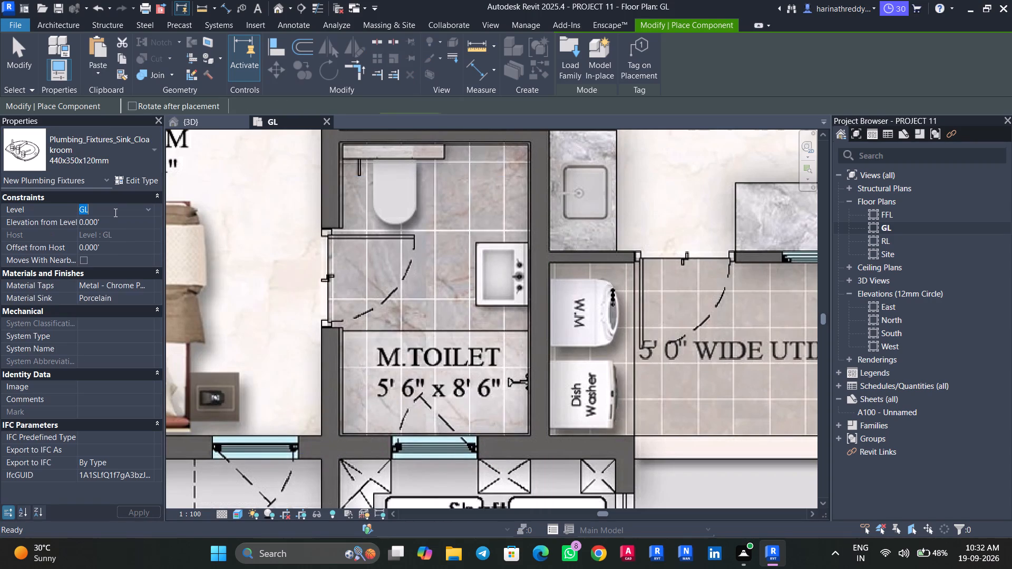
pyautogui.click(118, 224)
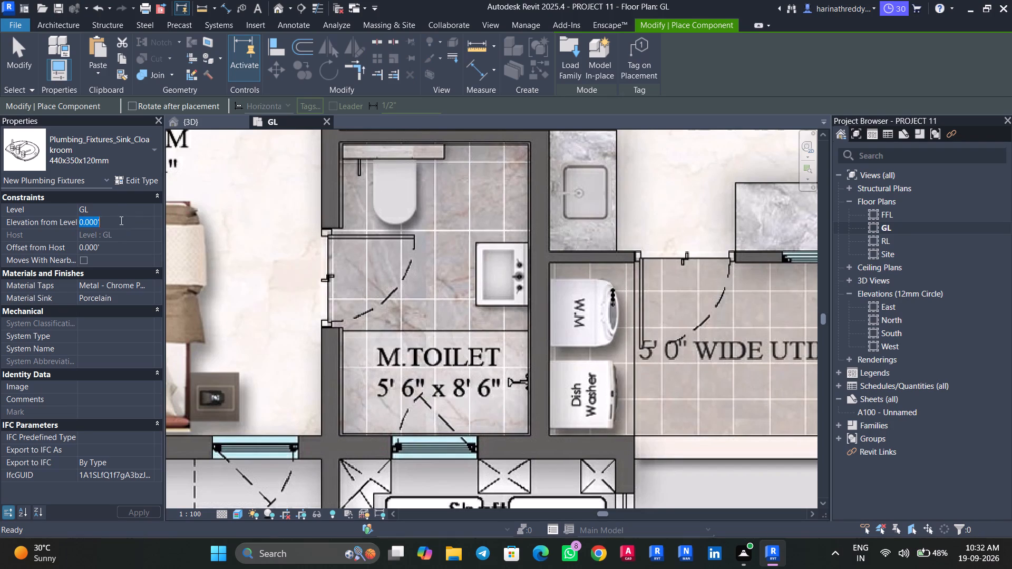
pyautogui.press('4')
pyautogui.press("'")
pyautogui.press('Return')
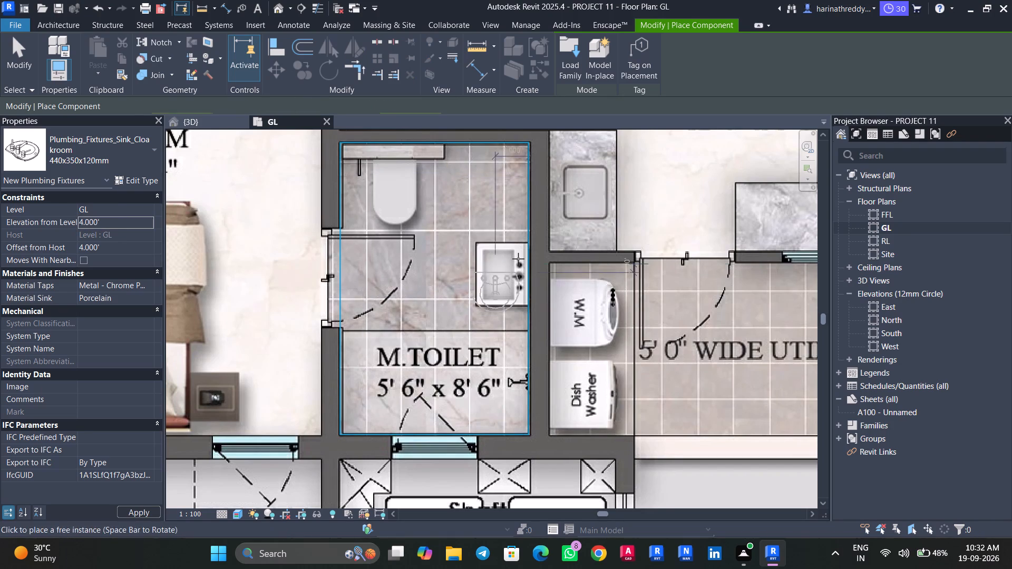
pyautogui.press('space')
pyautogui.press('space')
pyautogui.press('space')
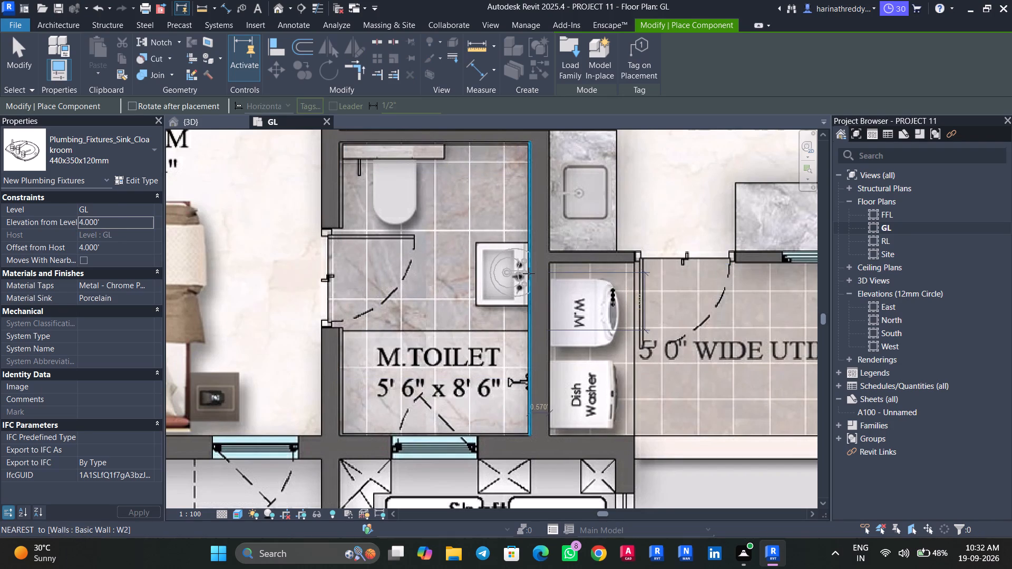
pyautogui.click(529, 273)
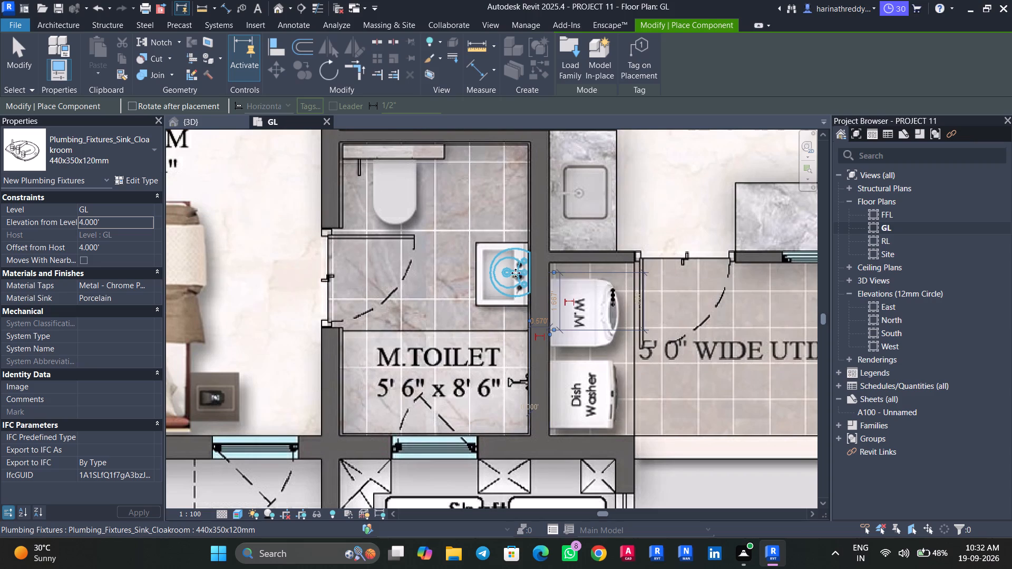
# Place a rotated Plumbing_Fixtures_Shower_Head Metal_Shower_Head at 4' elevation over M.TOILET's drawn shower, against the wall on the utility side.
pyautogui.click(106, 148)
pyautogui.scroll(-5, 92, 367)
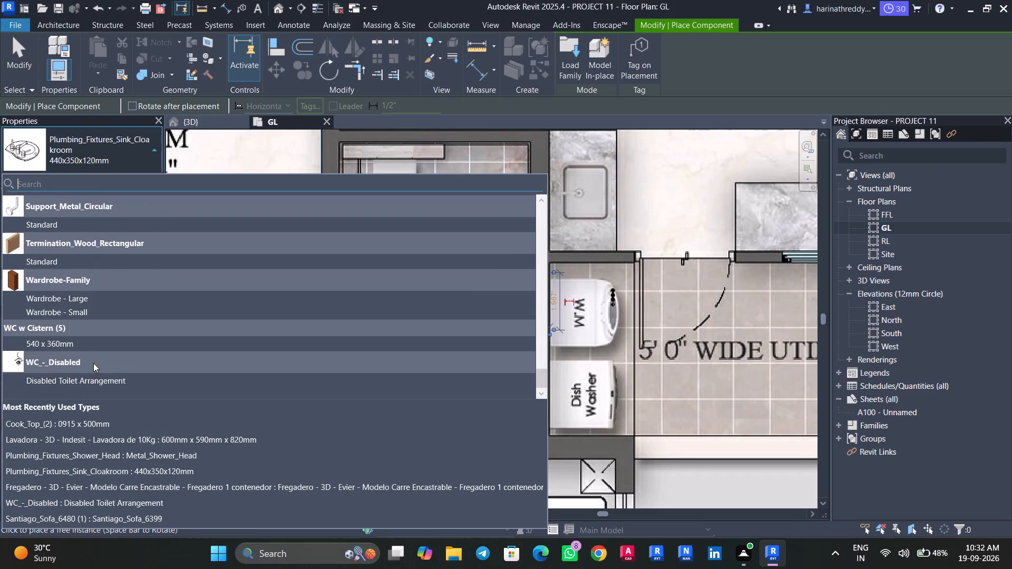
pyautogui.scroll(9, 95, 349)
pyautogui.click(56, 385)
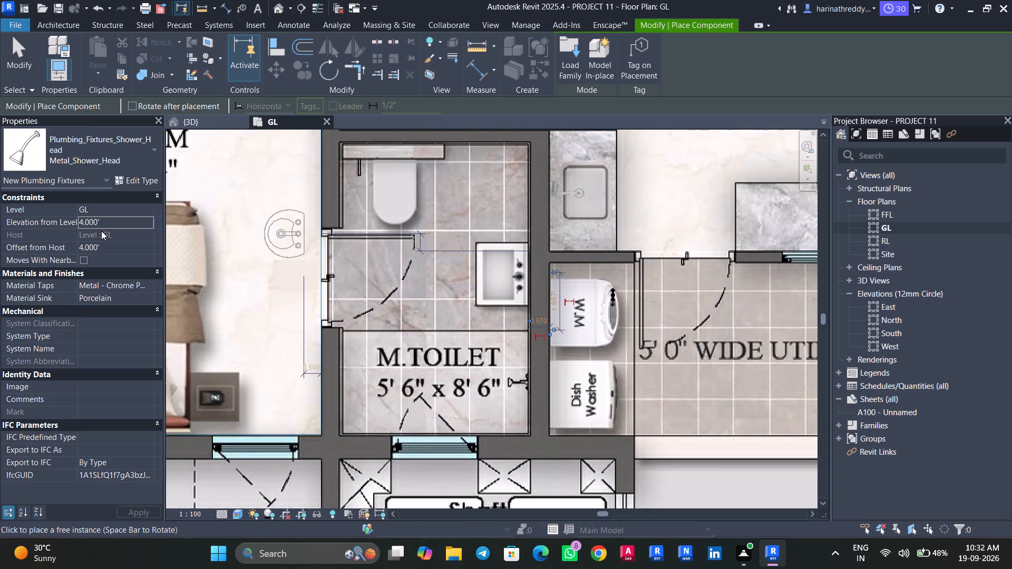
pyautogui.click(131, 222)
pyautogui.press('4')
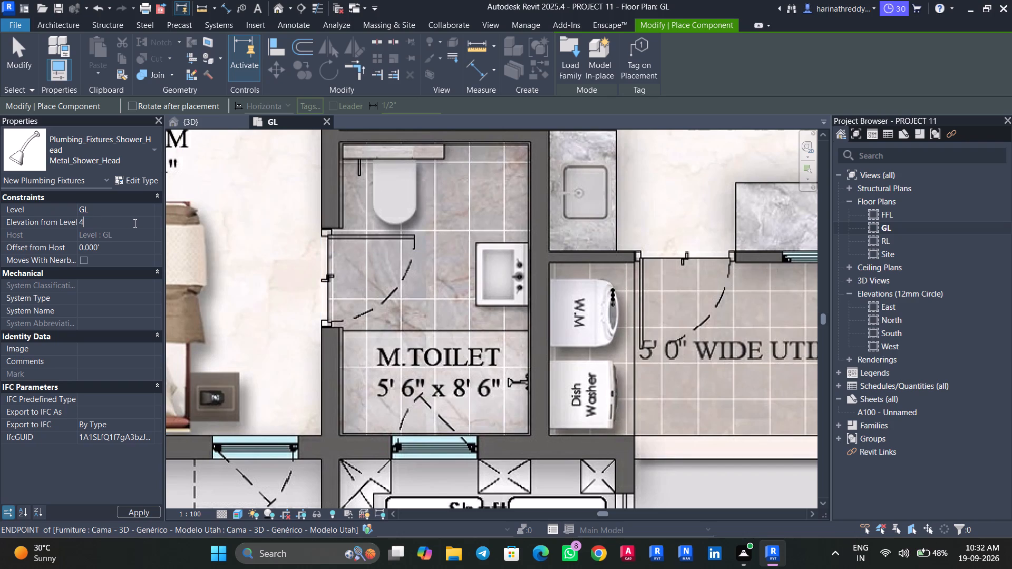
pyautogui.press("'")
pyautogui.press('Return')
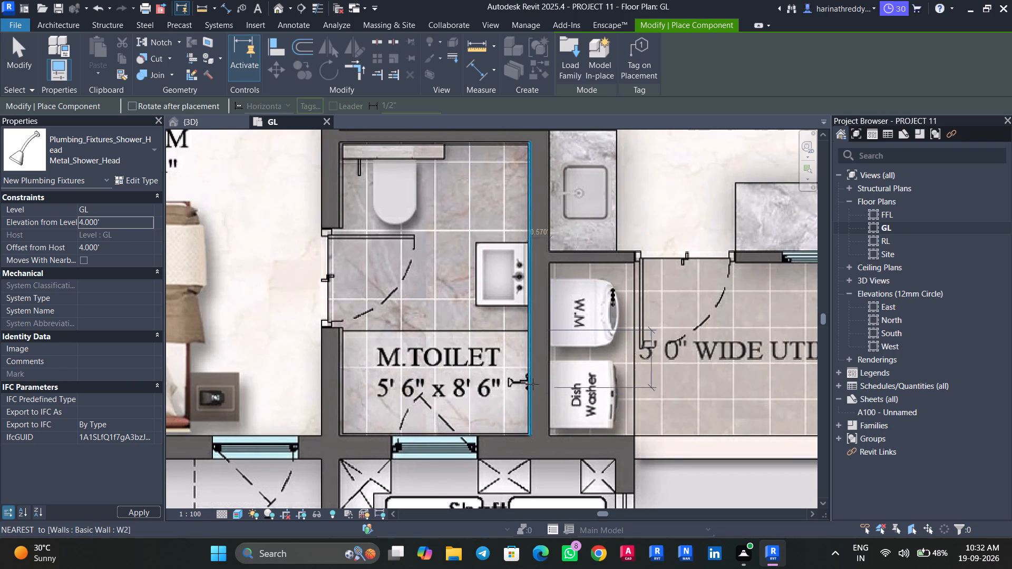
pyautogui.scroll(3, 533, 387)
pyautogui.press('space')
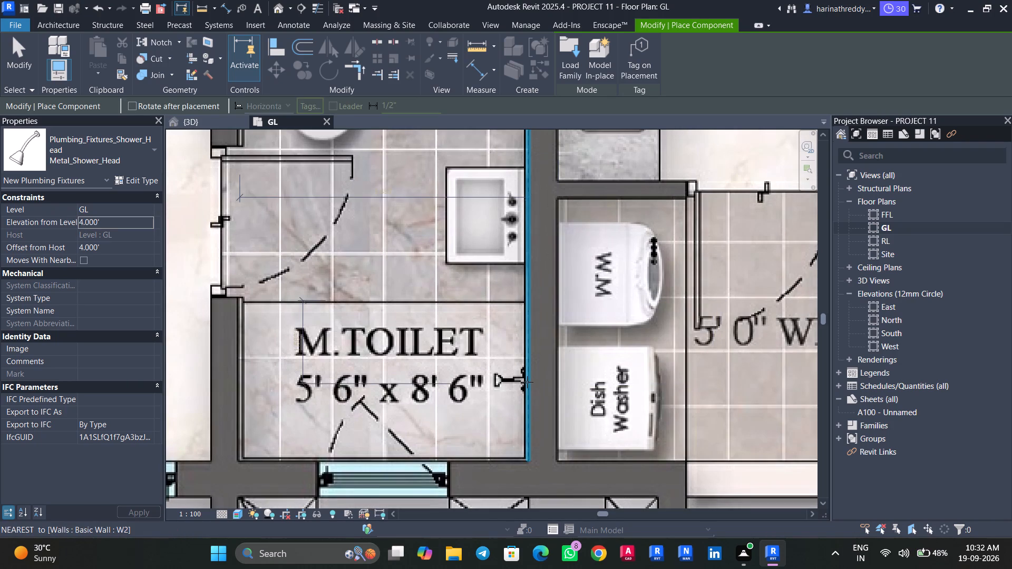
pyautogui.click(527, 381)
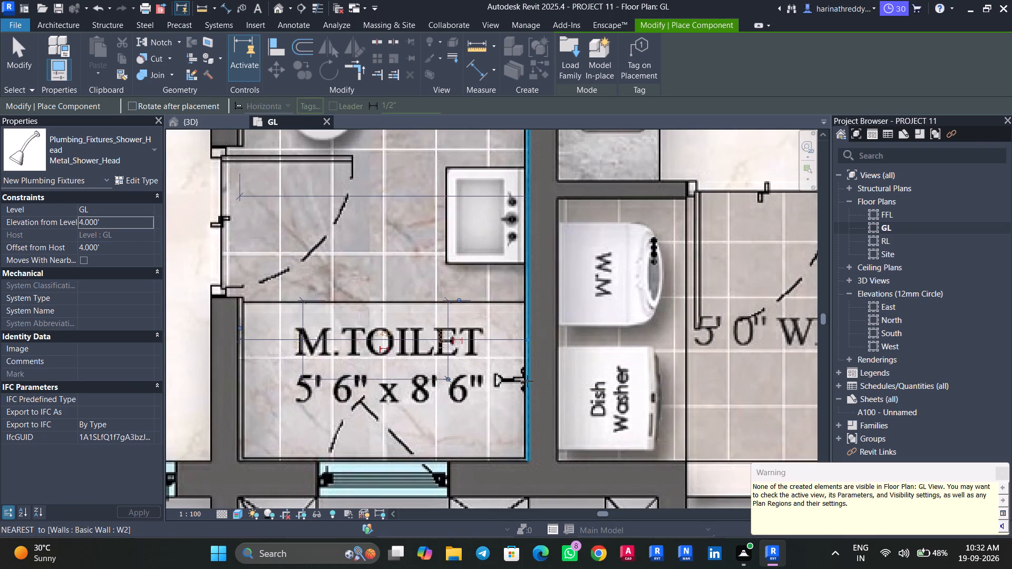
pyautogui.scroll(-5, 527, 381)
pyautogui.scroll(1, 527, 381)
pyautogui.scroll(-13, 527, 380)
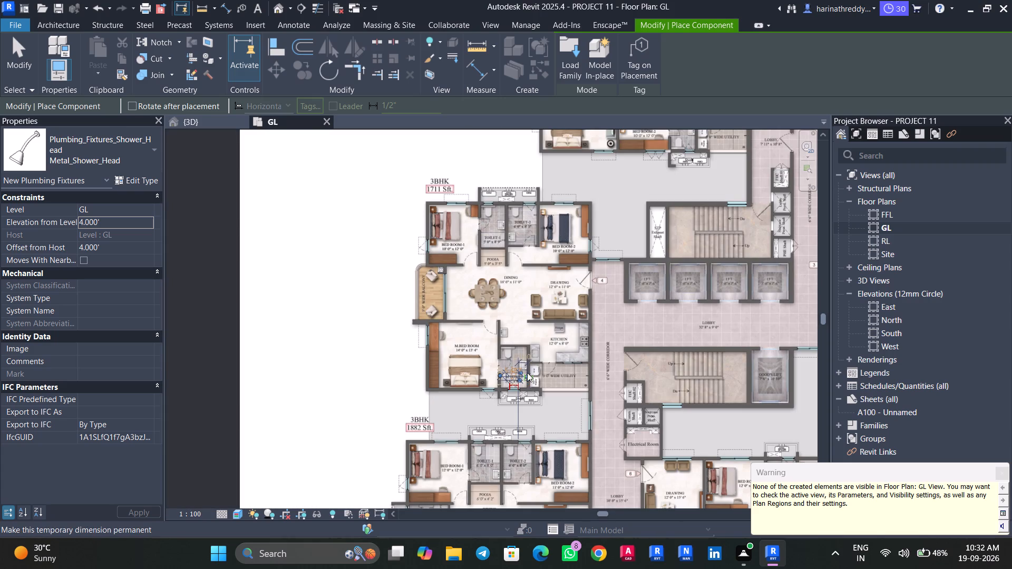
pyautogui.press('Escape')
pyautogui.press('Escape')
pyautogui.press('Escape')
# Place a rotated suite elevator closet over BED ROOM-2's drawn wardrobe in the 1711 Sft. unit, snapped to the corner beside the DRAWING-side wall.
pyautogui.scroll(5, 552, 347)
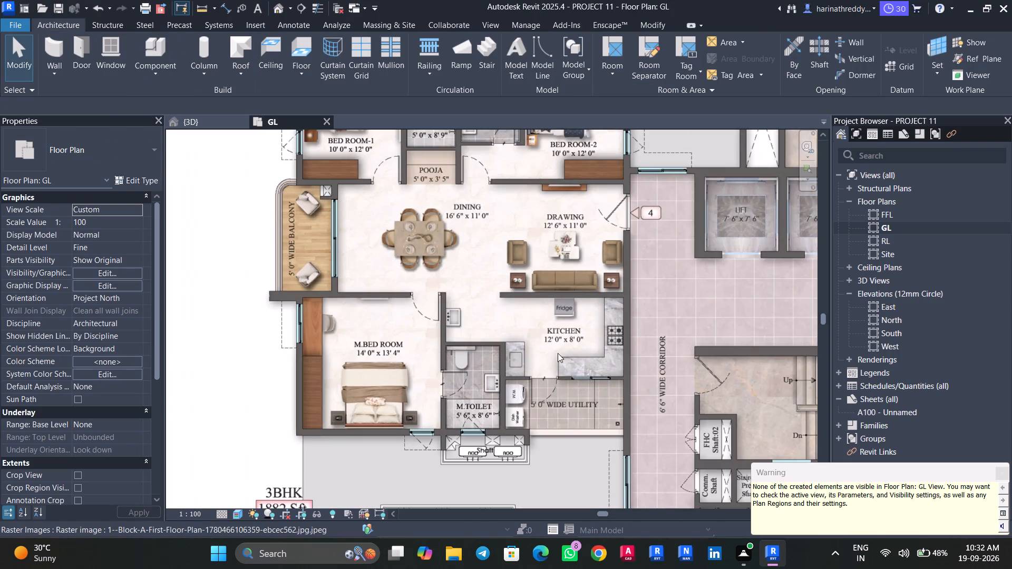
pyautogui.scroll(6, 568, 381)
pyautogui.moveTo(643, 423); pyautogui.dragTo(568, 396, button='middle')
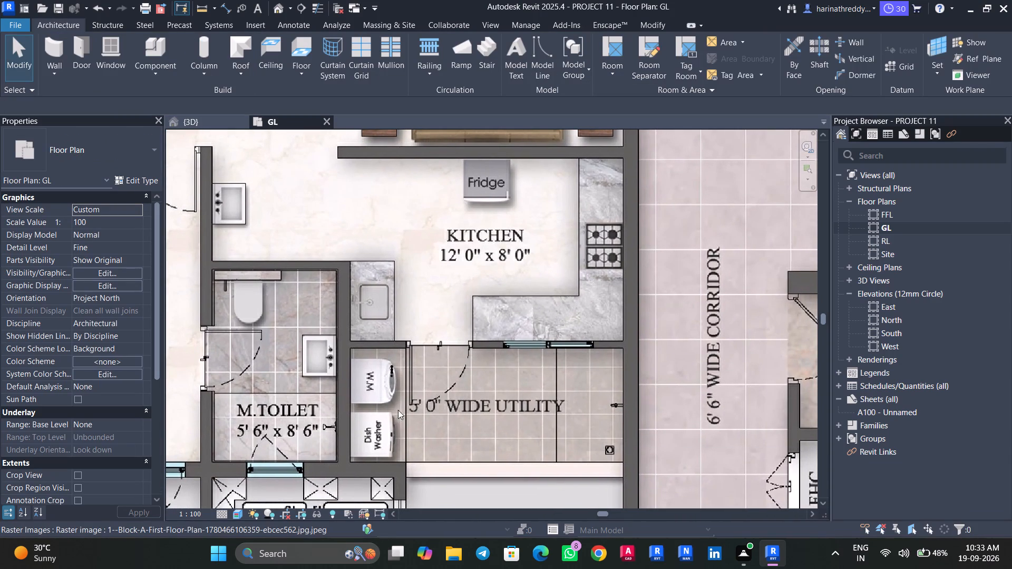
pyautogui.press('Tab')
pyautogui.scroll(-6, 419, 399)
pyautogui.moveTo(415, 335); pyautogui.dragTo(418, 348, button='middle')
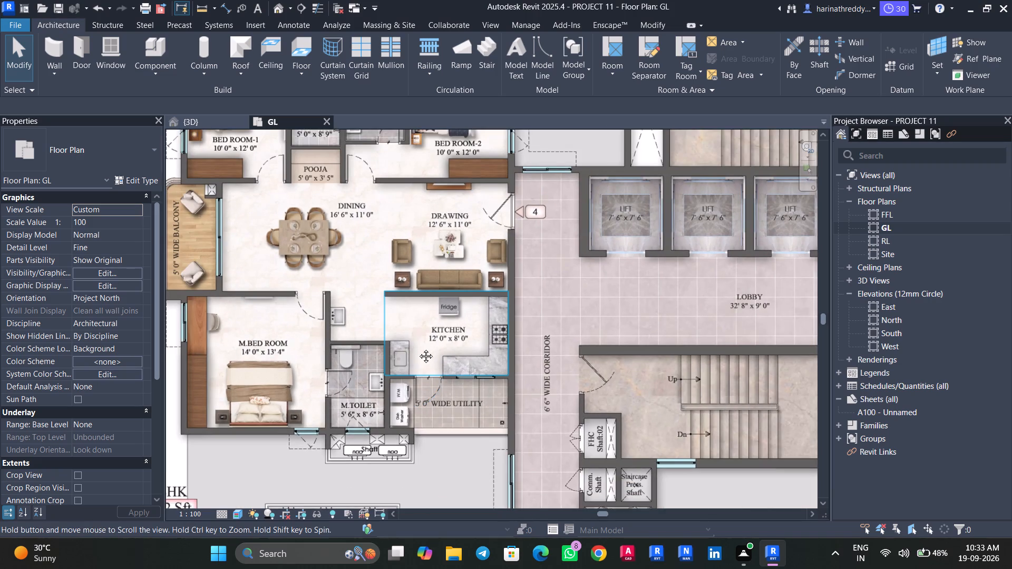
pyautogui.moveTo(418, 348); pyautogui.dragTo(464, 479, button='middle')
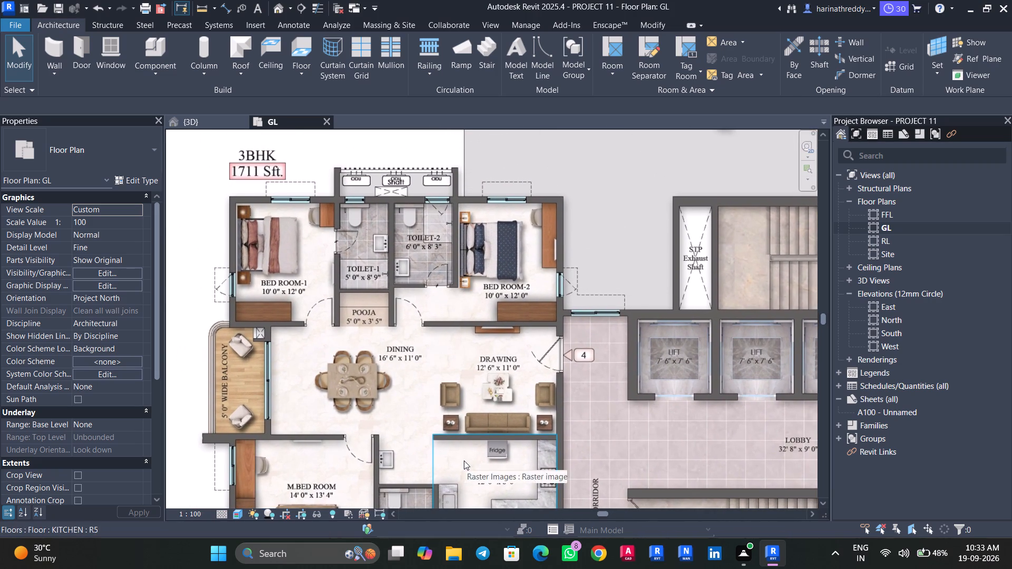
pyautogui.scroll(2, 544, 238)
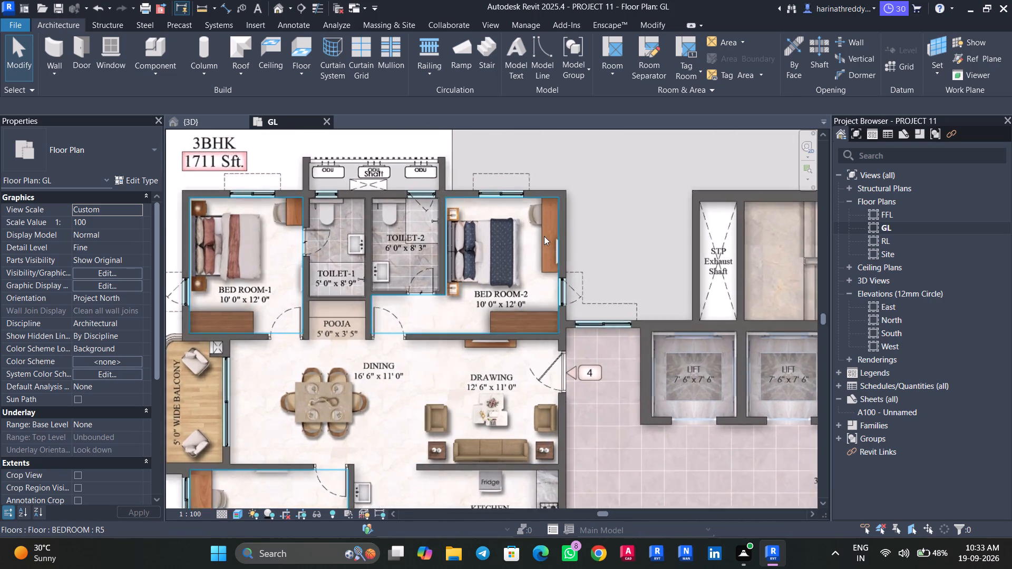
pyautogui.scroll(5, 544, 236)
pyautogui.press('Tab')
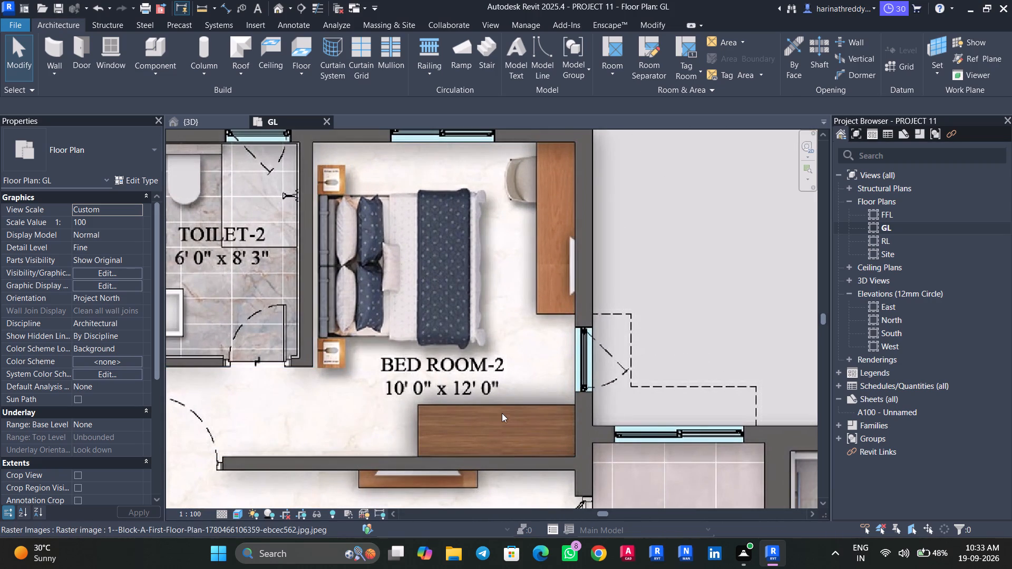
pyautogui.press('c')
pyautogui.press('m')
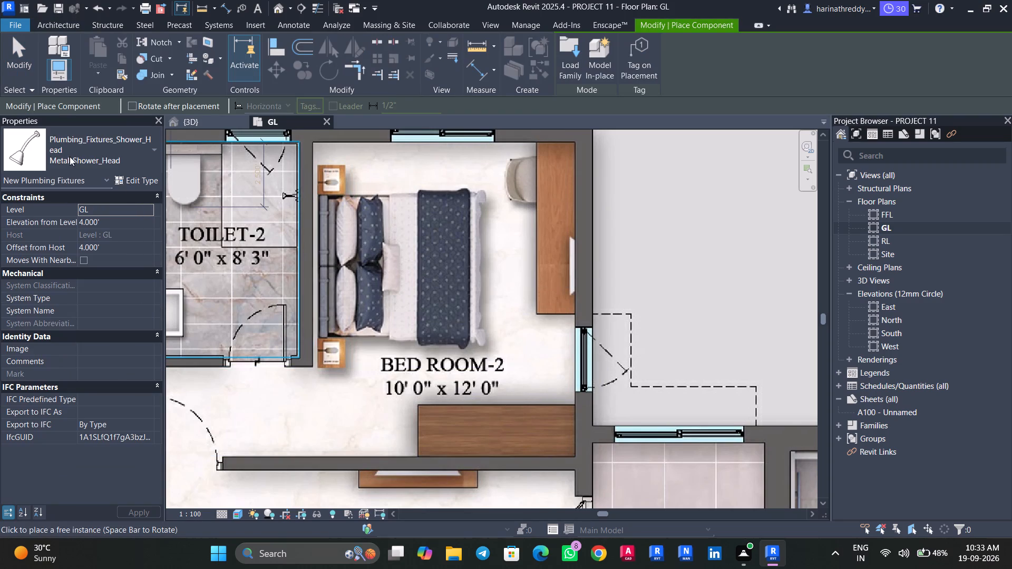
pyautogui.click(70, 156)
pyautogui.scroll(-5, 71, 331)
pyautogui.scroll(4, 74, 359)
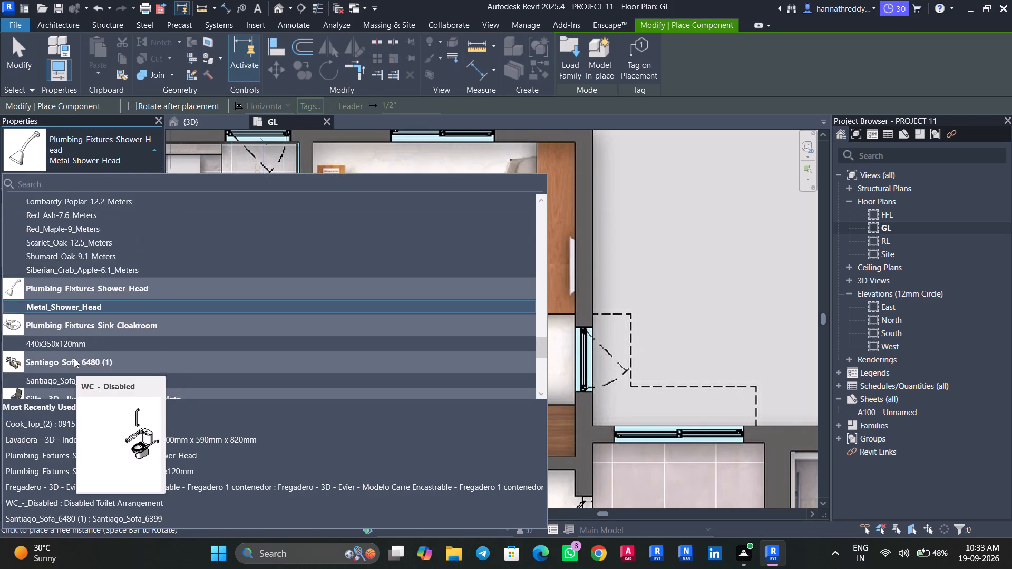
pyautogui.scroll(18, 74, 358)
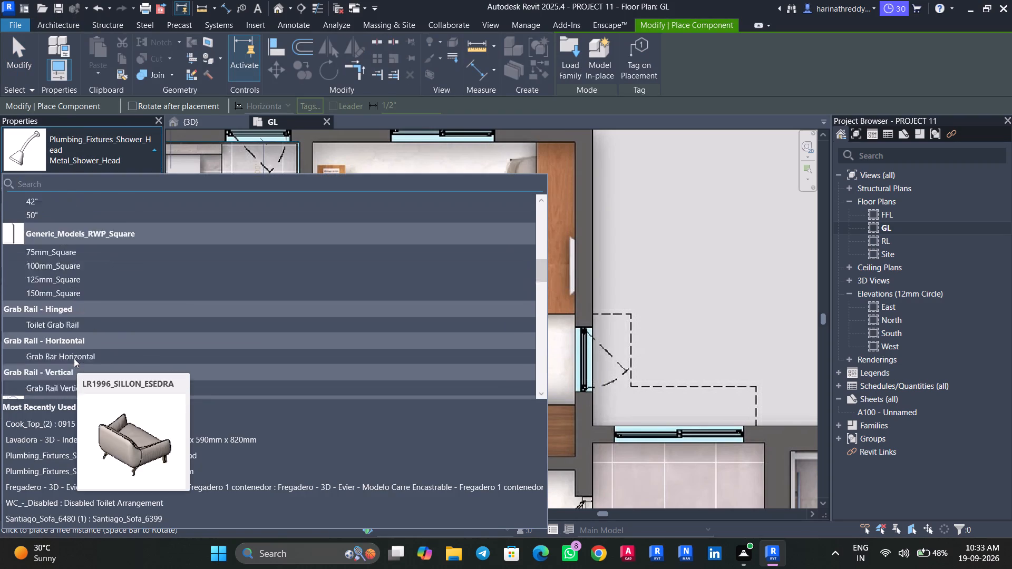
pyautogui.scroll(10, 74, 358)
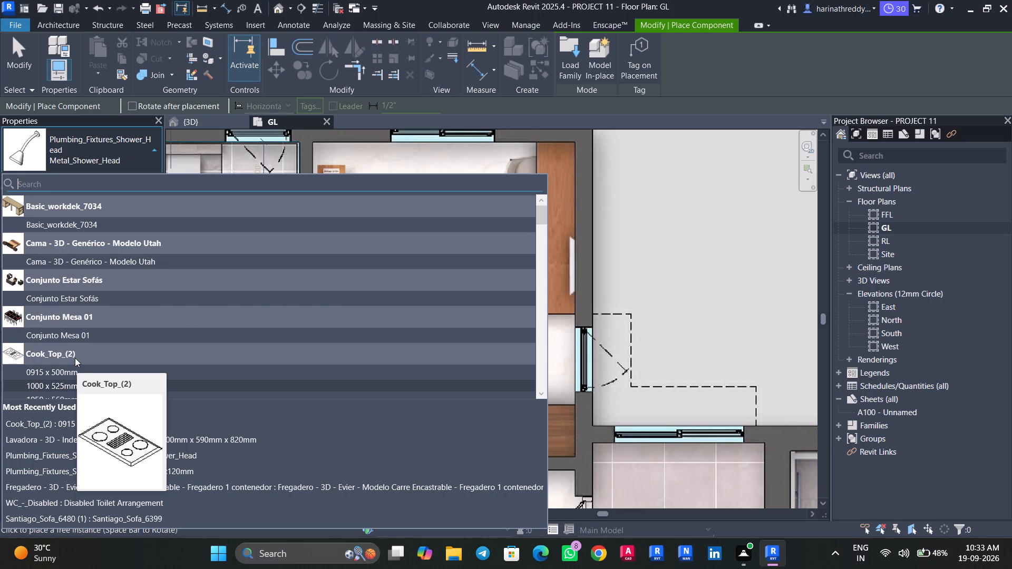
pyautogui.scroll(-5, 75, 358)
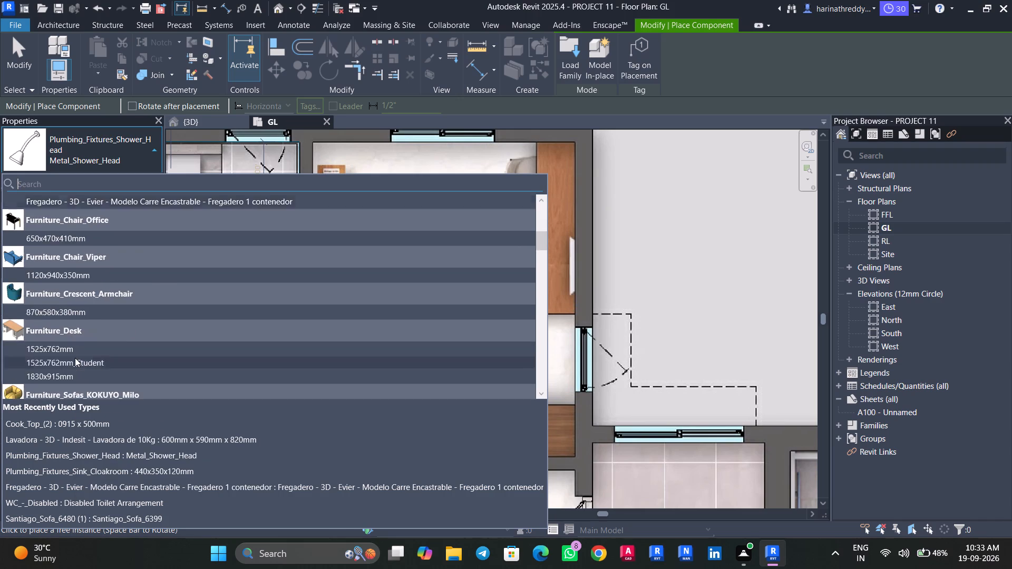
pyautogui.scroll(-11, 75, 358)
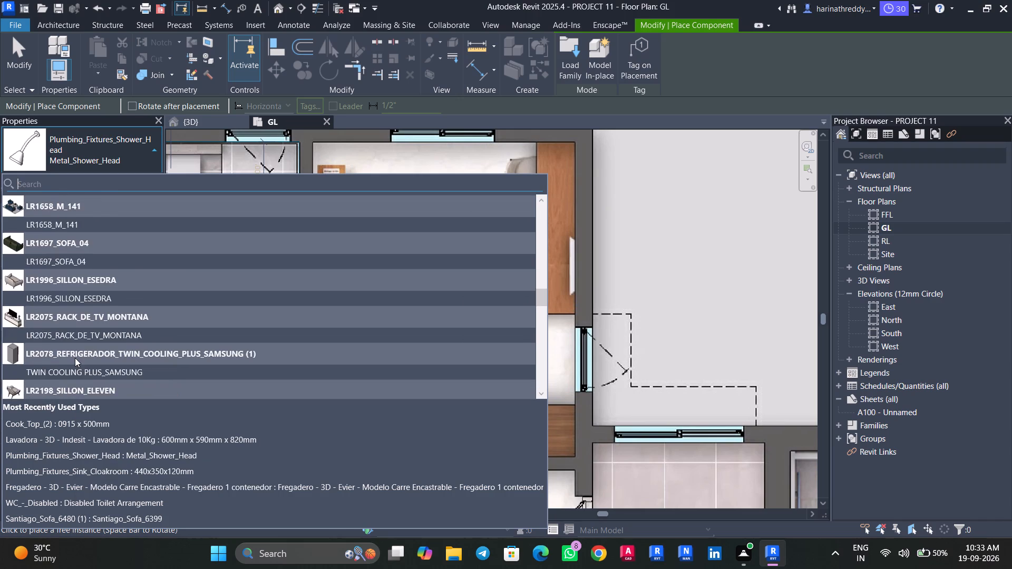
pyautogui.scroll(-10, 75, 358)
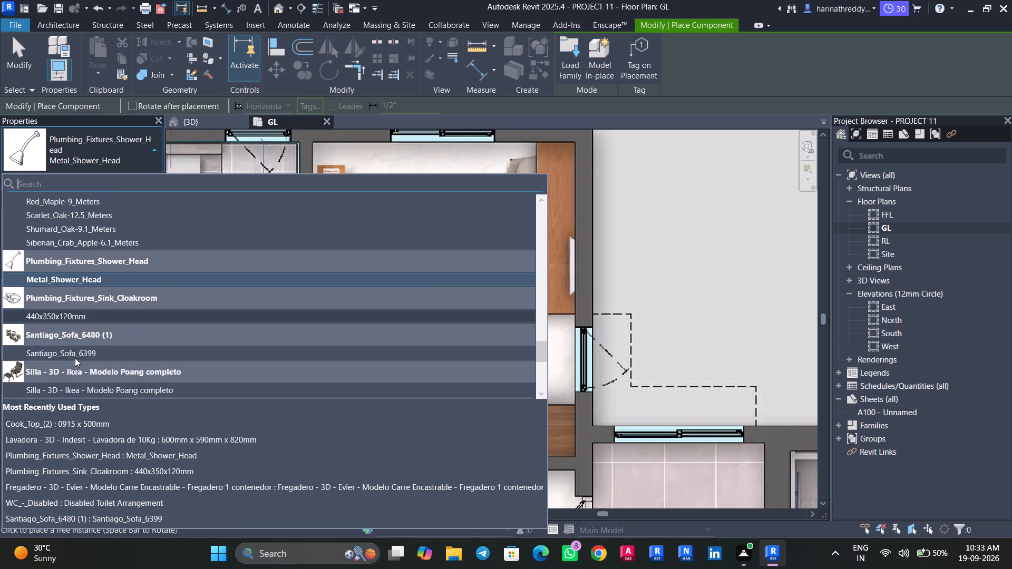
pyautogui.scroll(-3, 75, 358)
pyautogui.click(76, 307)
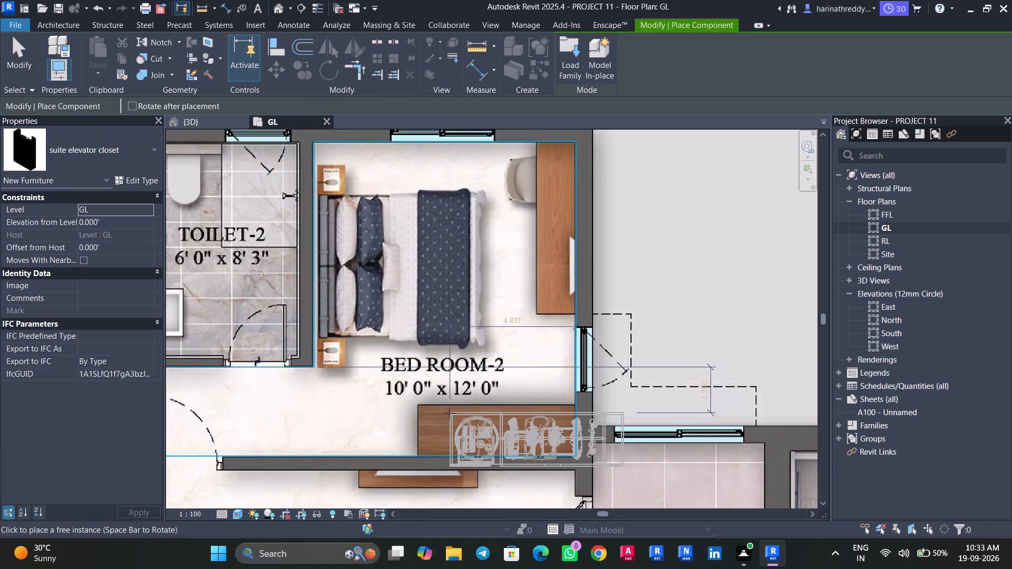
pyautogui.press('space')
pyautogui.press('space')
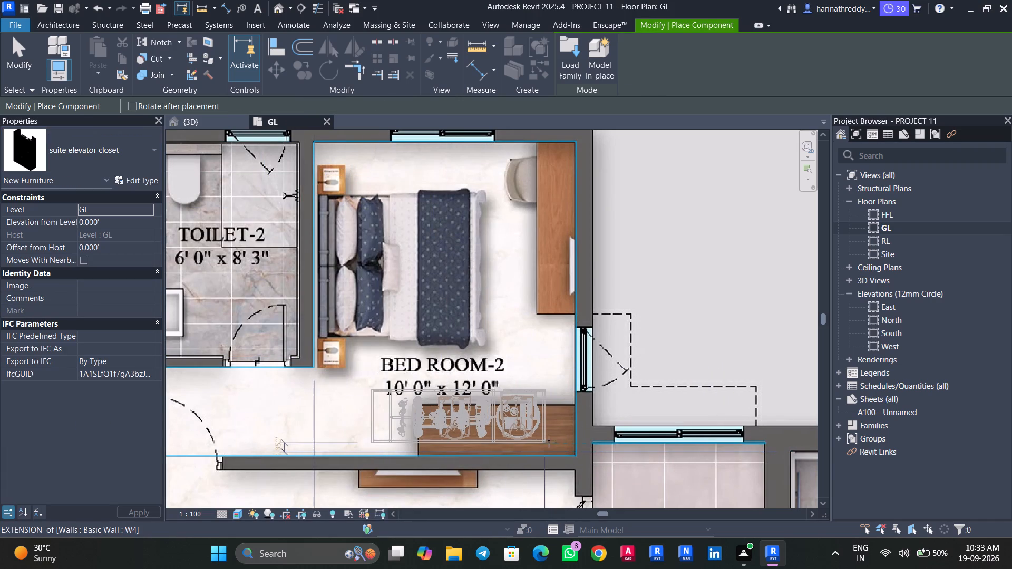
pyautogui.scroll(4, 553, 447)
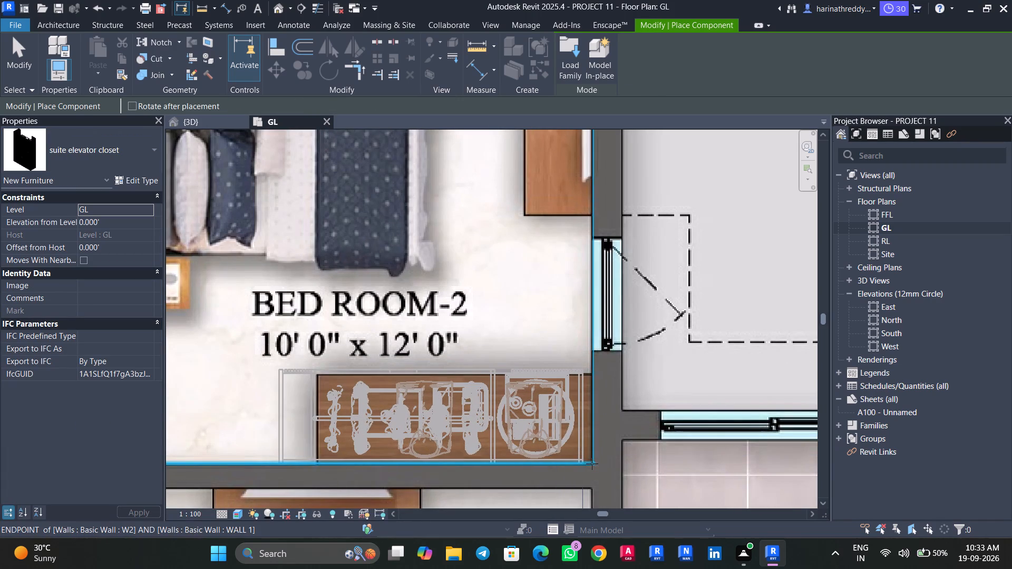
pyautogui.click(592, 464)
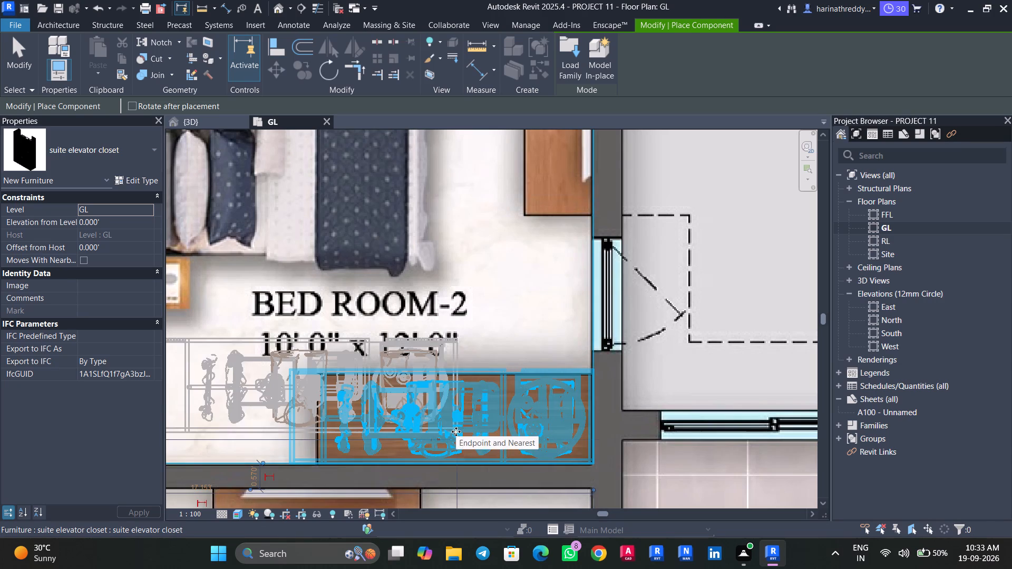
pyautogui.press('Escape')
pyautogui.press('Escape')
# Place a rotated Basic_workdek_7034 over BED ROOM-2's drawn study table, snapped to the room corner on the window wall.
pyautogui.scroll(-5, 444, 344)
pyautogui.moveTo(451, 325); pyautogui.dragTo(431, 407, button='middle')
pyautogui.press('c')
pyautogui.press('m')
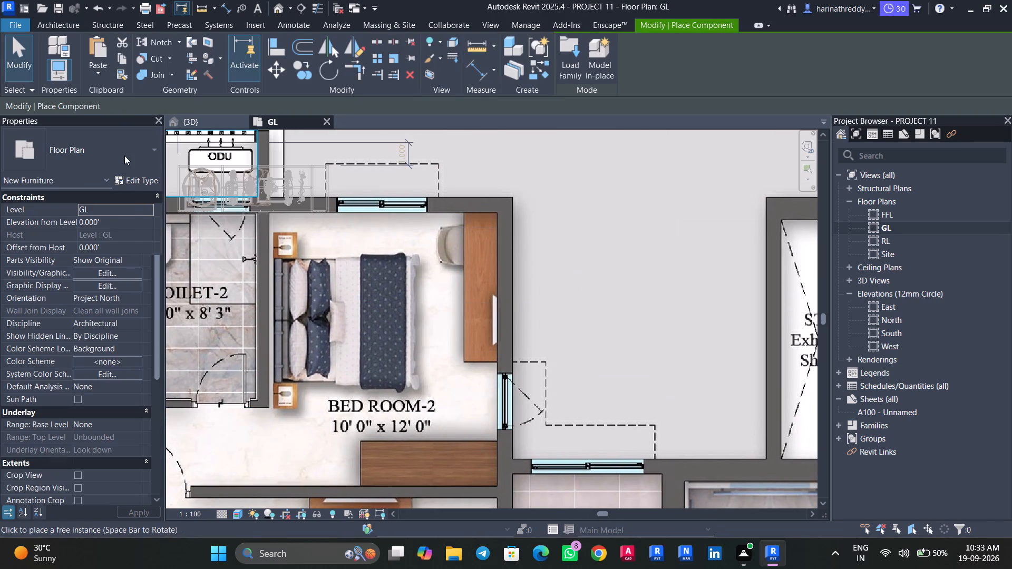
pyautogui.click(124, 155)
pyautogui.scroll(20, 105, 258)
pyautogui.scroll(12, 105, 258)
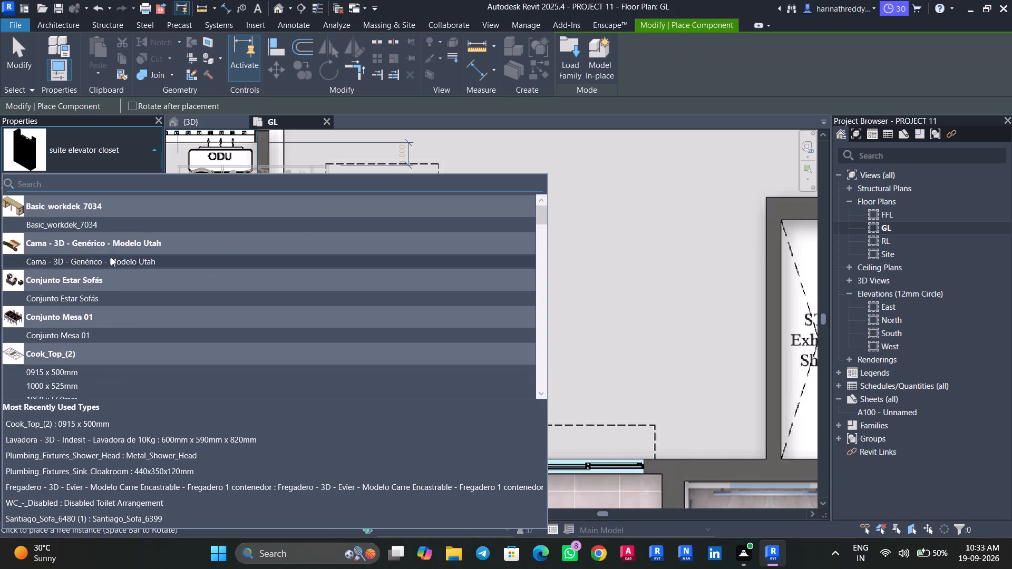
pyautogui.scroll(5, 111, 257)
pyautogui.click(112, 225)
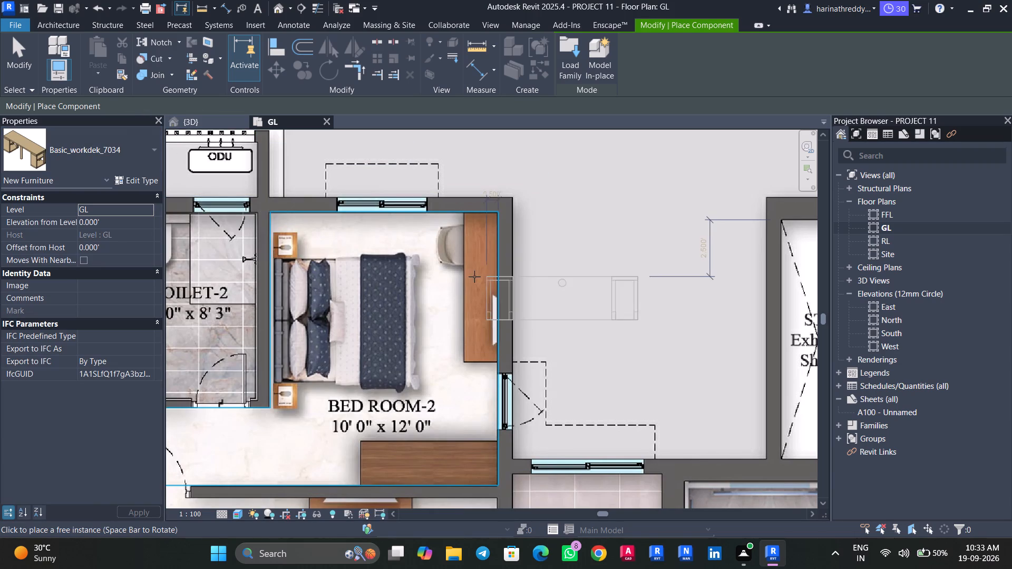
pyautogui.press('space')
pyautogui.press('space')
pyautogui.press('space')
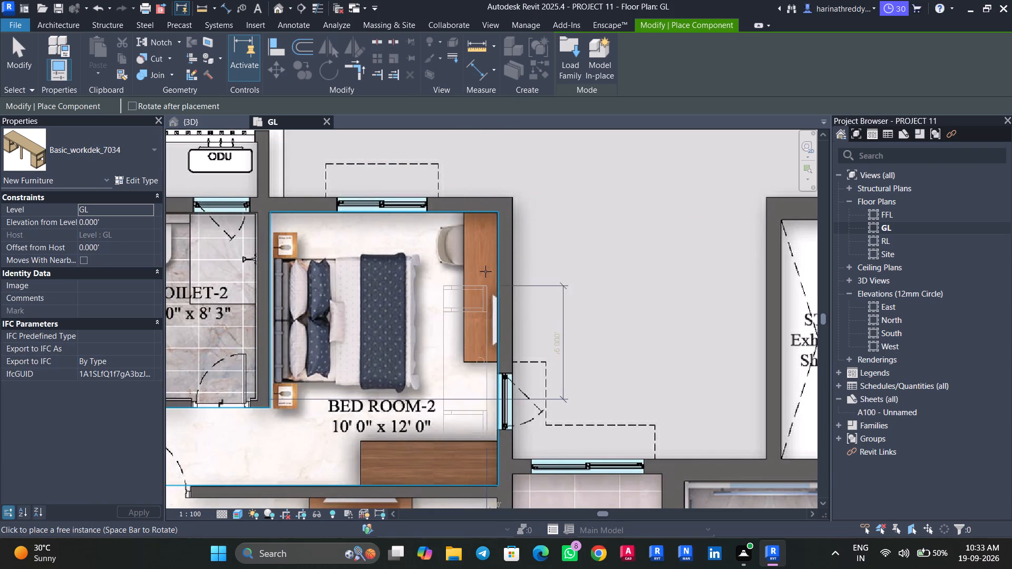
pyautogui.click(497, 213)
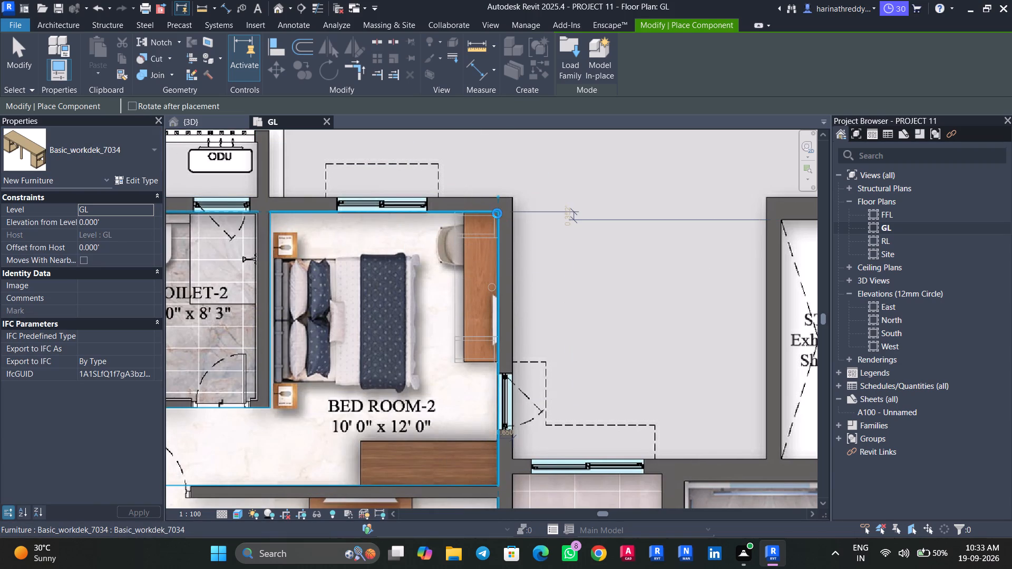
pyautogui.press('Escape')
pyautogui.press('Escape')
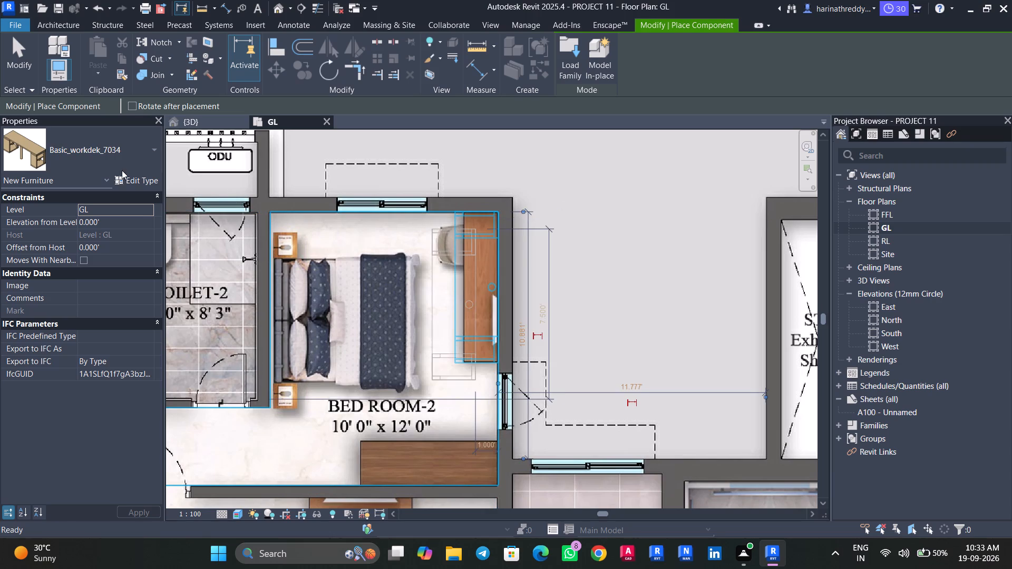
pyautogui.click(110, 158)
pyautogui.press('Escape')
# Place a rotated Furniture_Chair_Office 650x470x410mm over the drawn chair at BED ROOM-2's study table.
pyautogui.write('CM')
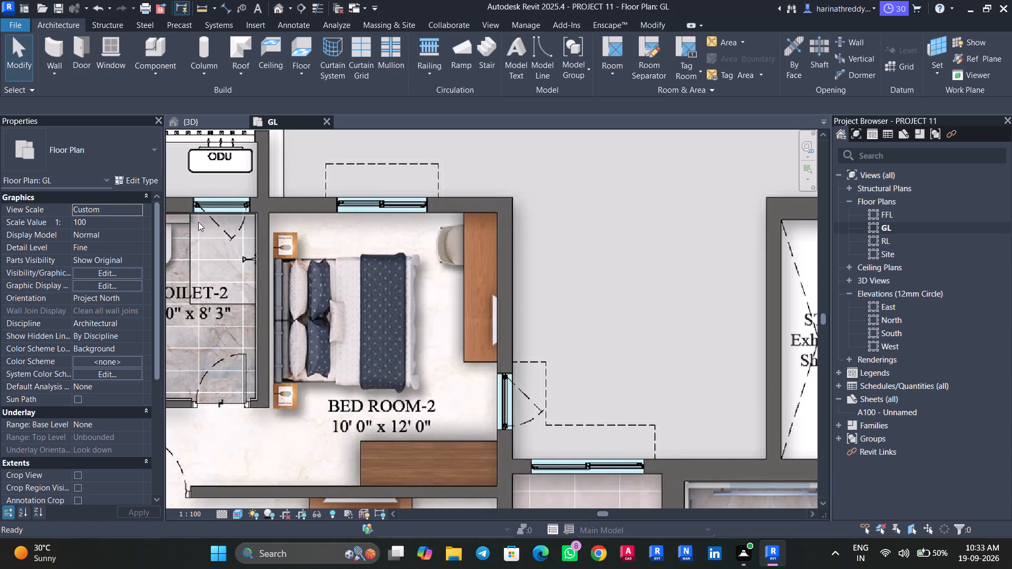
pyautogui.click(129, 140)
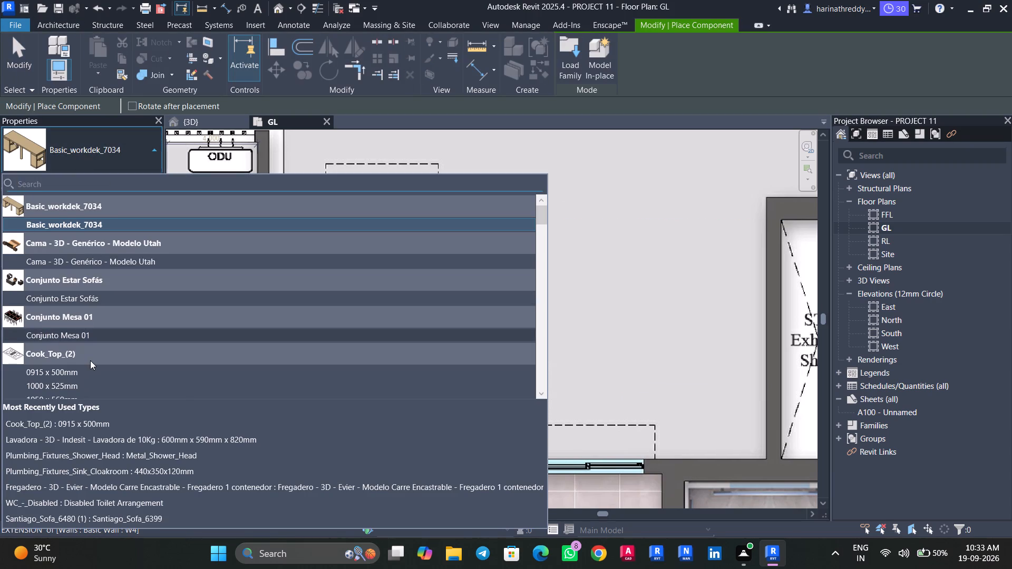
pyautogui.scroll(-3, 90, 360)
pyautogui.click(89, 341)
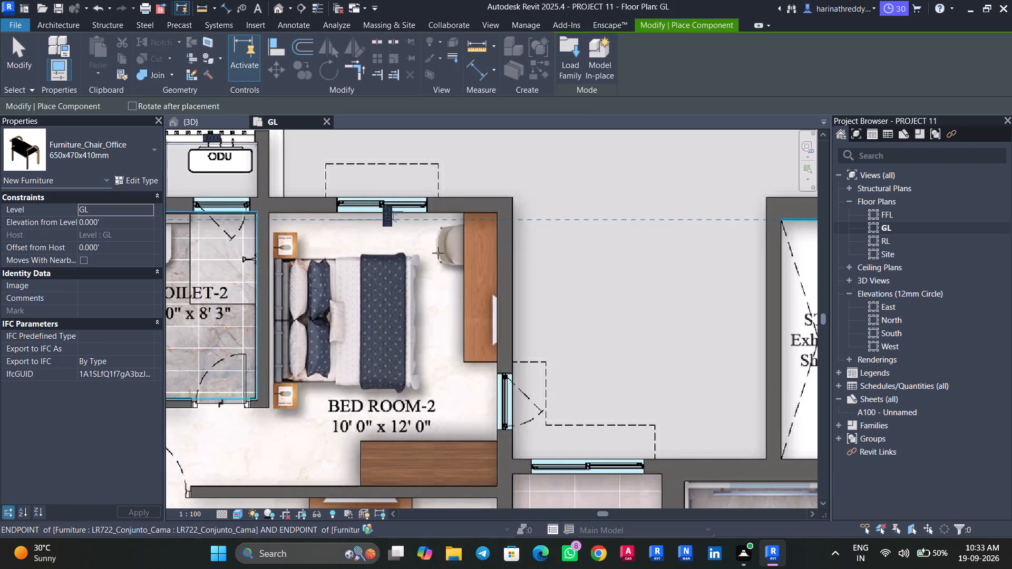
pyautogui.press('space')
pyautogui.press('space')
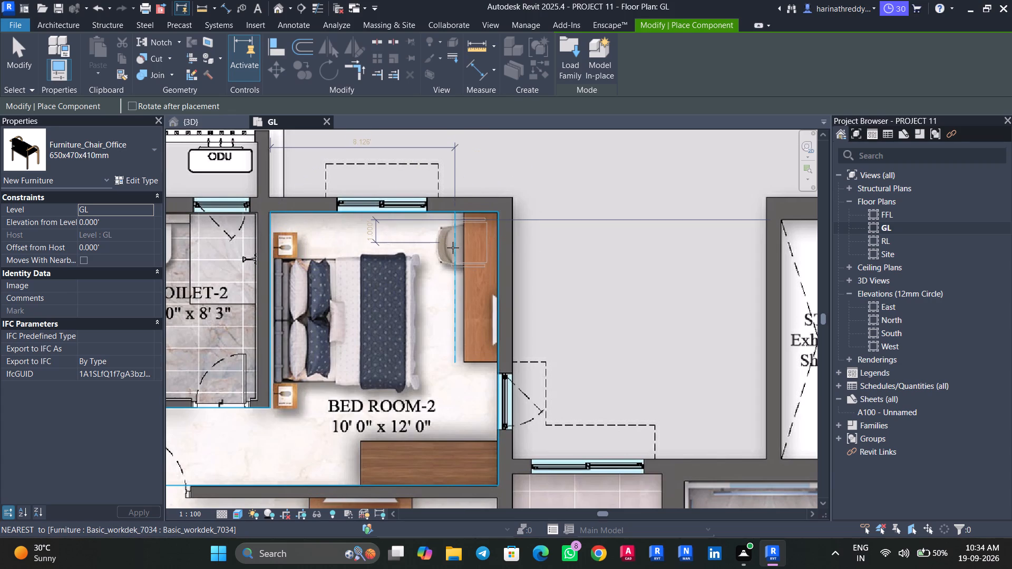
pyautogui.click(453, 248)
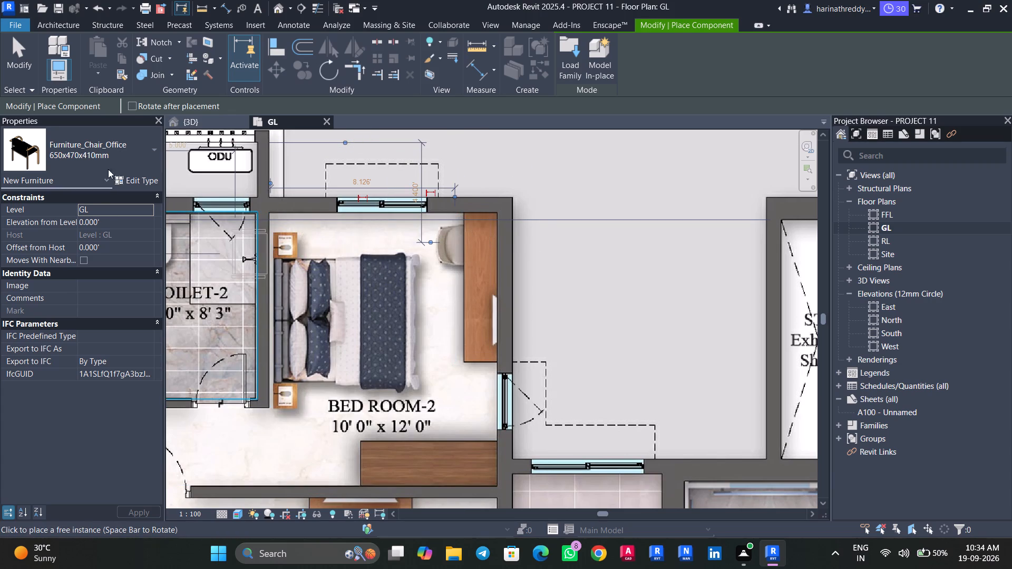
# Place a rotated Furniture_TV_Plasma 50" over BED ROOM-2's drawn TV, against the wall facing the bed.
pyautogui.click(109, 155)
pyautogui.scroll(16, 125, 363)
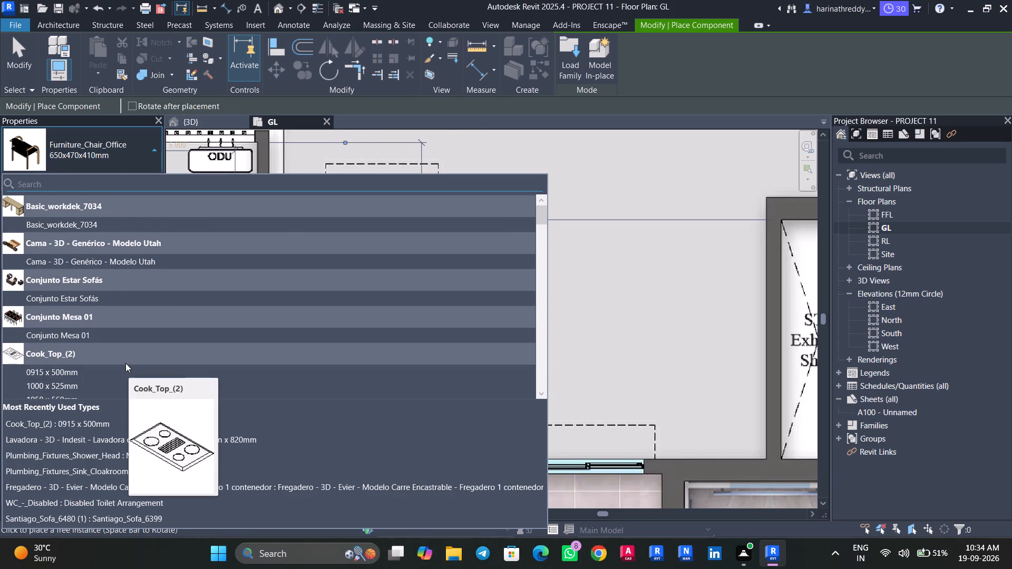
pyautogui.scroll(2, 125, 363)
pyautogui.scroll(-18, 125, 363)
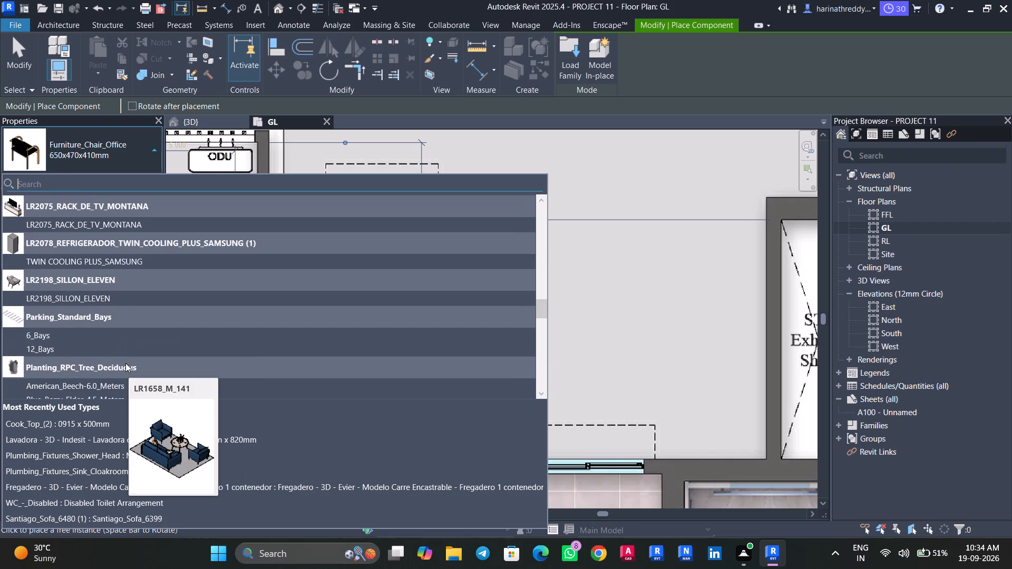
pyautogui.scroll(-13, 125, 363)
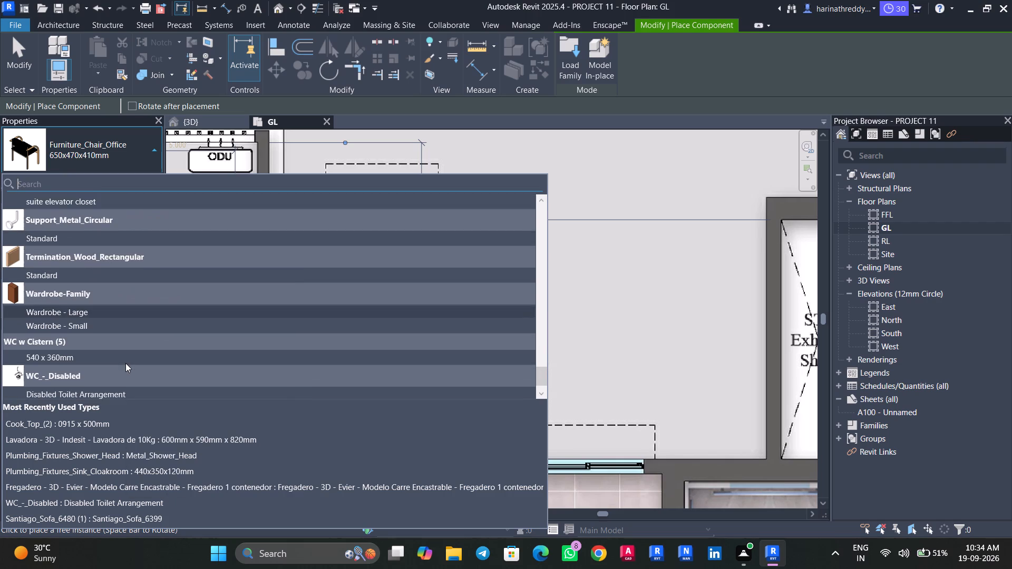
pyautogui.scroll(-3, 125, 363)
pyautogui.scroll(15, 125, 363)
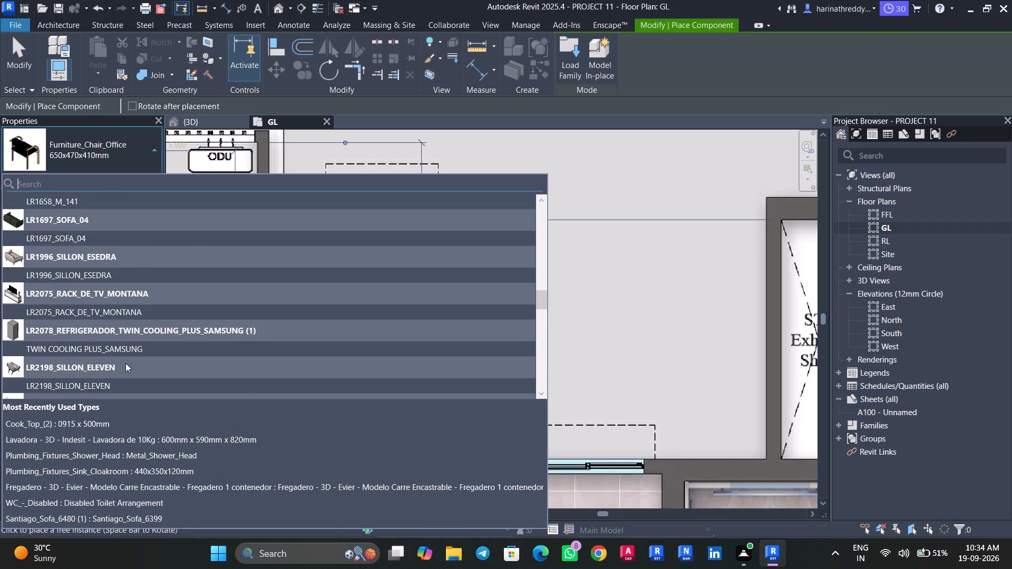
pyautogui.scroll(8, 125, 363)
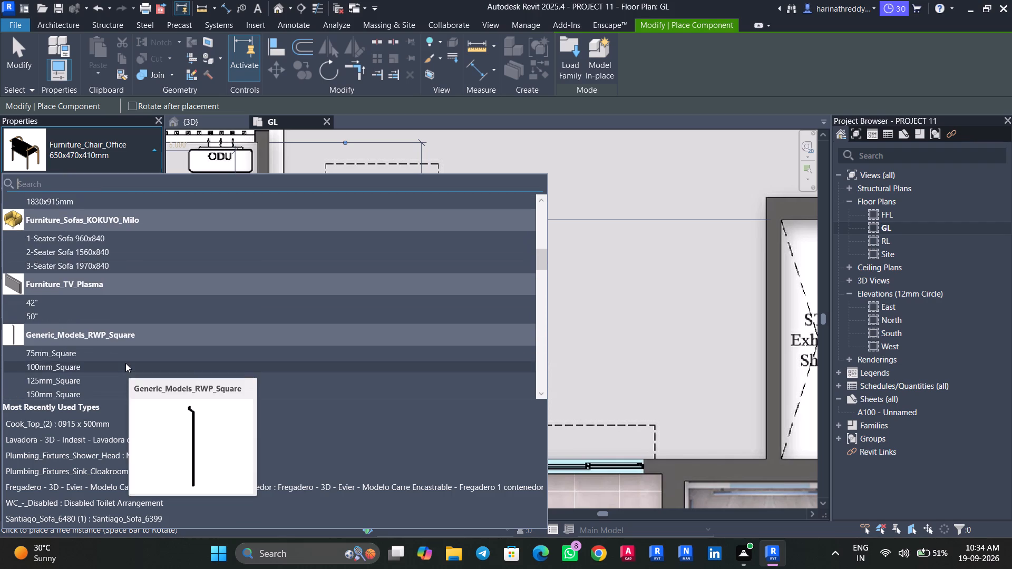
pyautogui.click(57, 316)
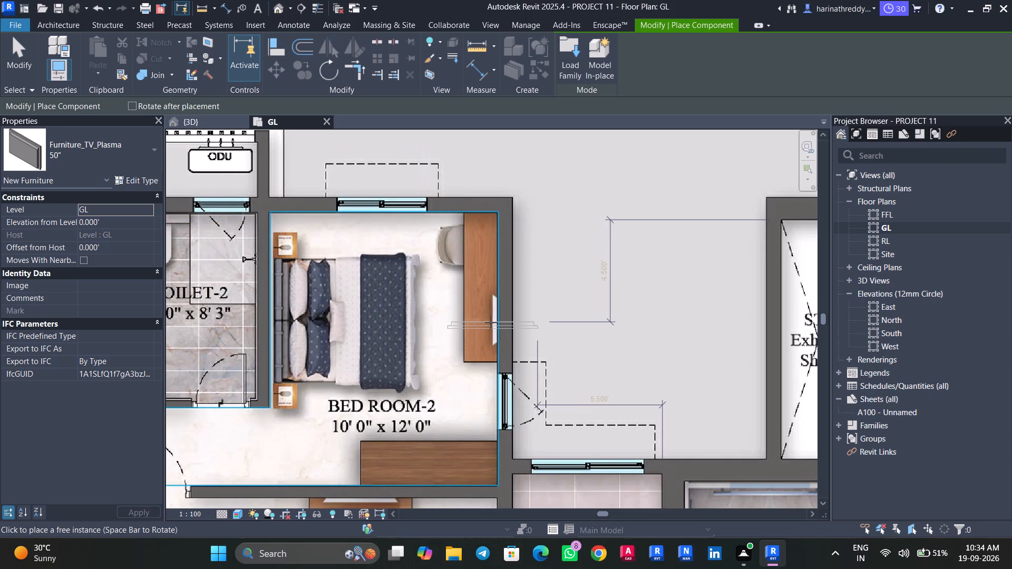
pyautogui.press('space')
pyautogui.press('space')
pyautogui.press('space')
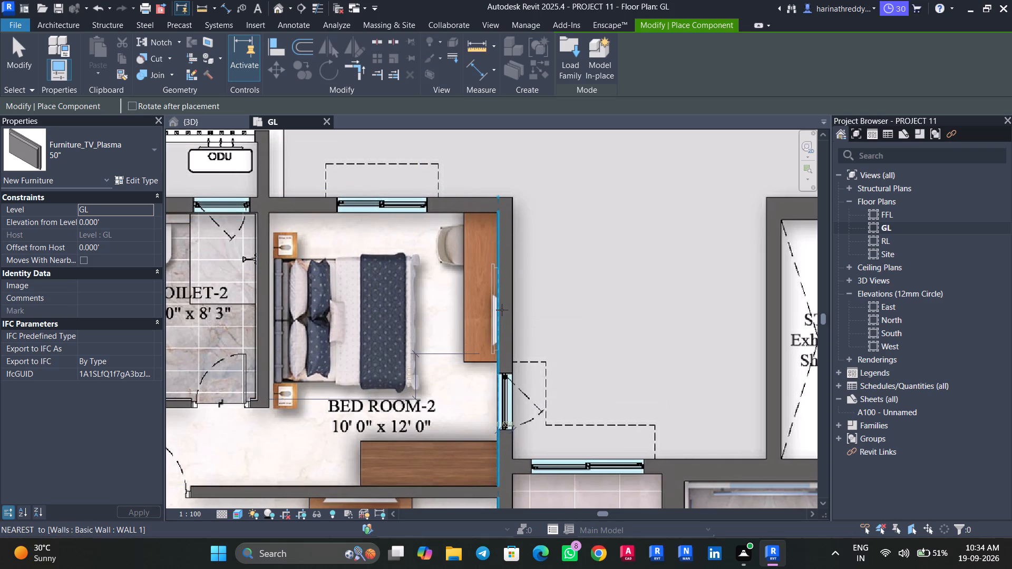
pyautogui.click(502, 310)
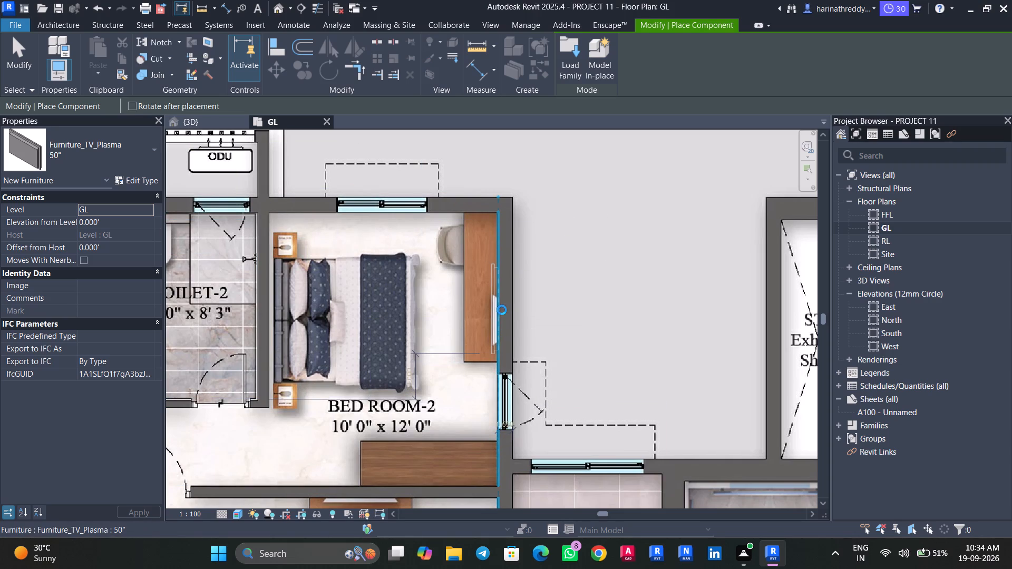
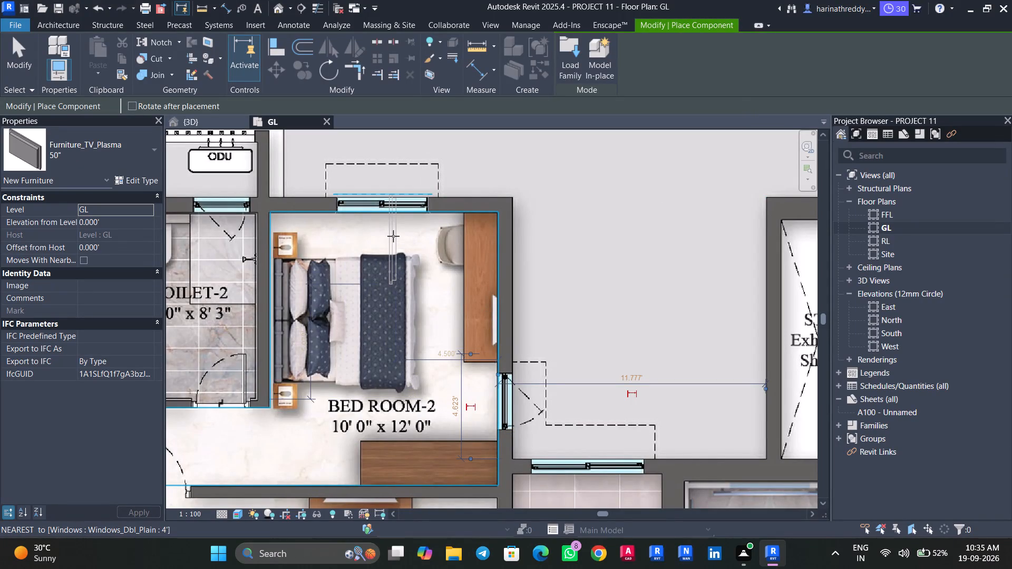
# Examine the TV placed over BED ROOM-2's study table in the 1711 Sft. unit's plan.
pyautogui.press('Escape')
pyautogui.press('Escape')
pyautogui.press('Escape')
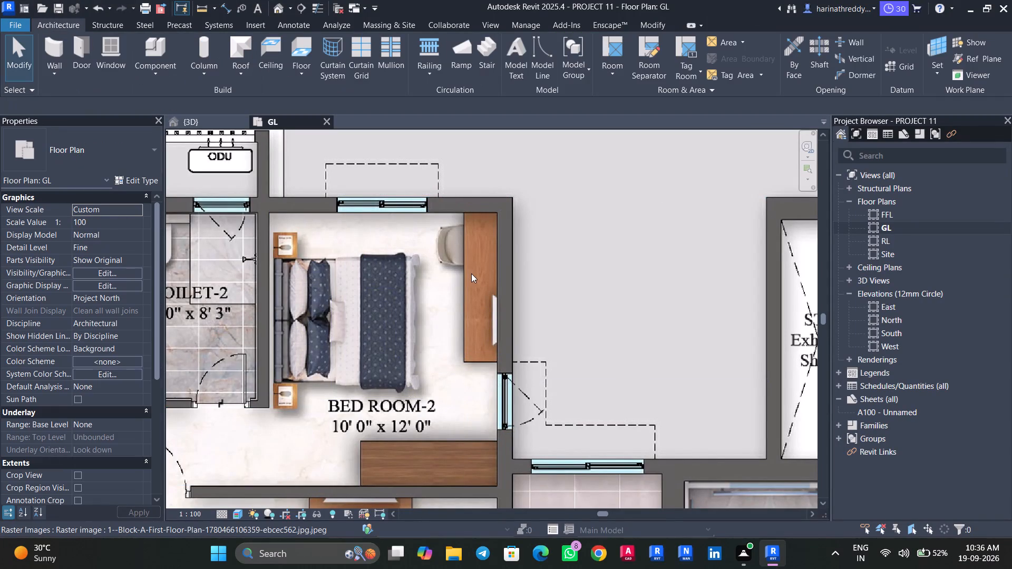
pyautogui.press('Tab')
pyautogui.press('Tab')
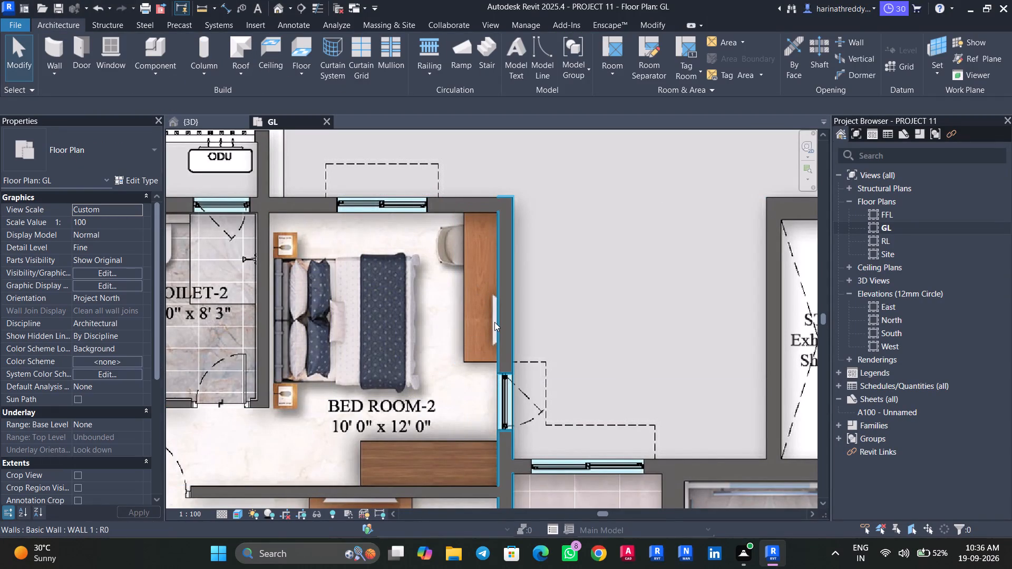
pyautogui.scroll(8, 491, 324)
pyautogui.press('Tab')
pyautogui.press('Tab')
pyautogui.press('Tab')
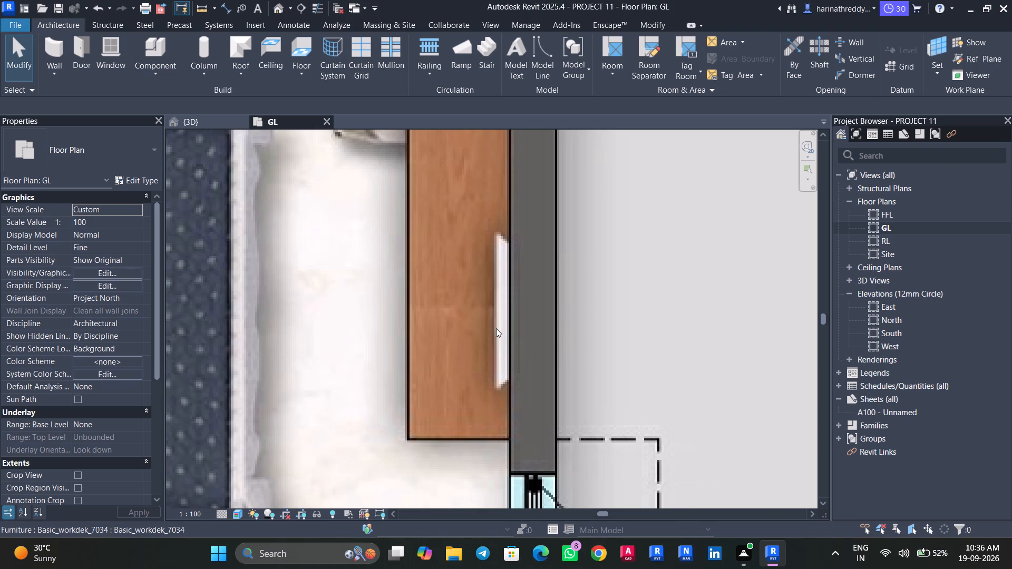
pyautogui.scroll(-8, 485, 340)
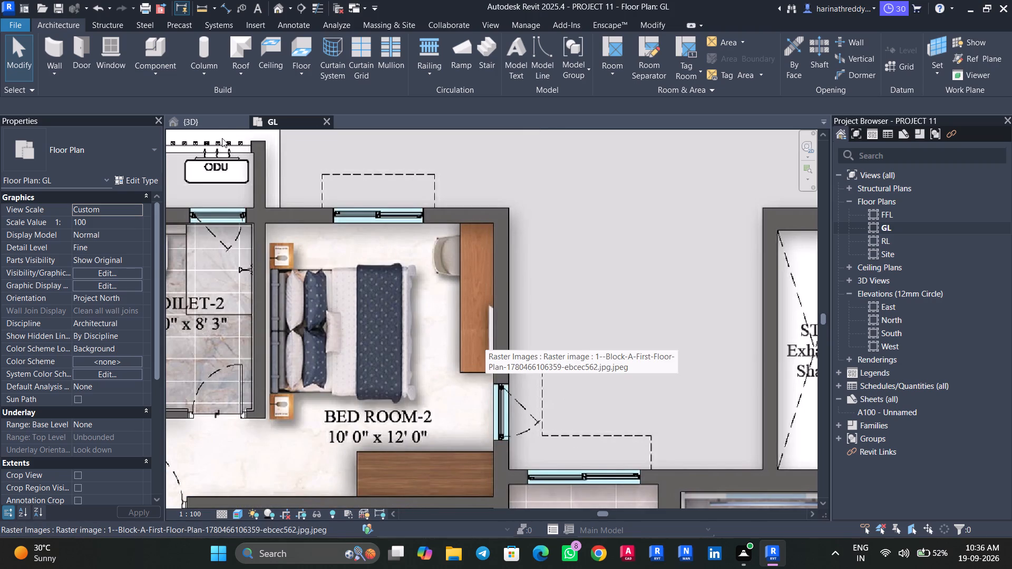
# Examine the furnished apartments in the 3D view, including the bedroom study table, and return to the GL plan.
pyautogui.click(215, 122)
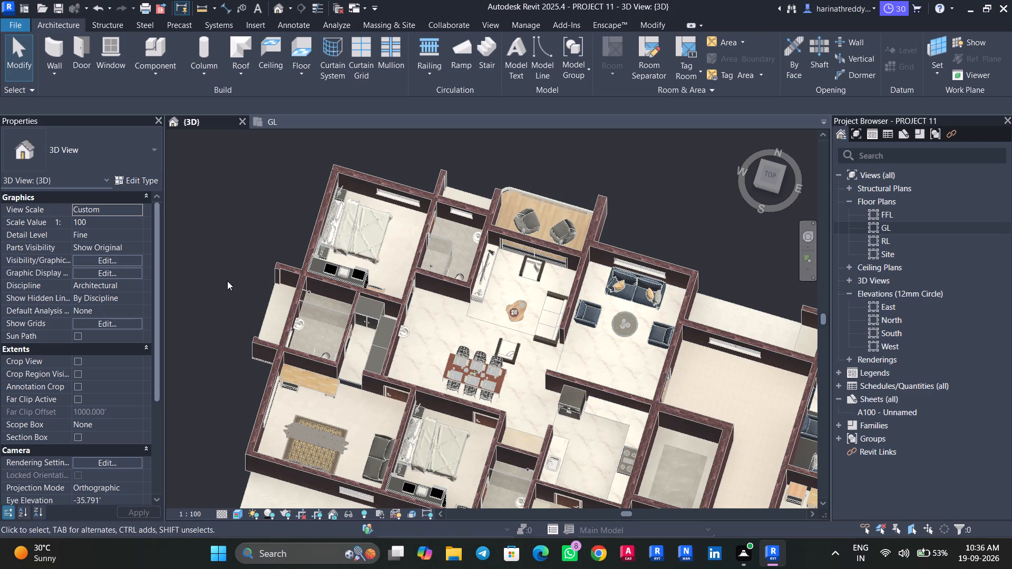
pyautogui.scroll(-3, 228, 250)
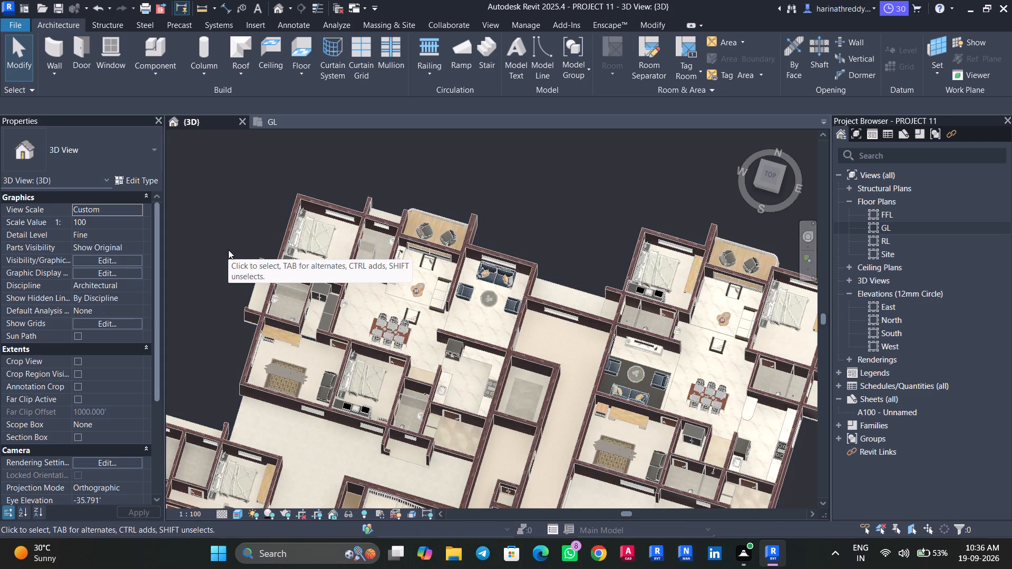
pyautogui.scroll(-1, 228, 250)
pyautogui.moveTo(228, 250); pyautogui.dragTo(334, 182, button='middle')
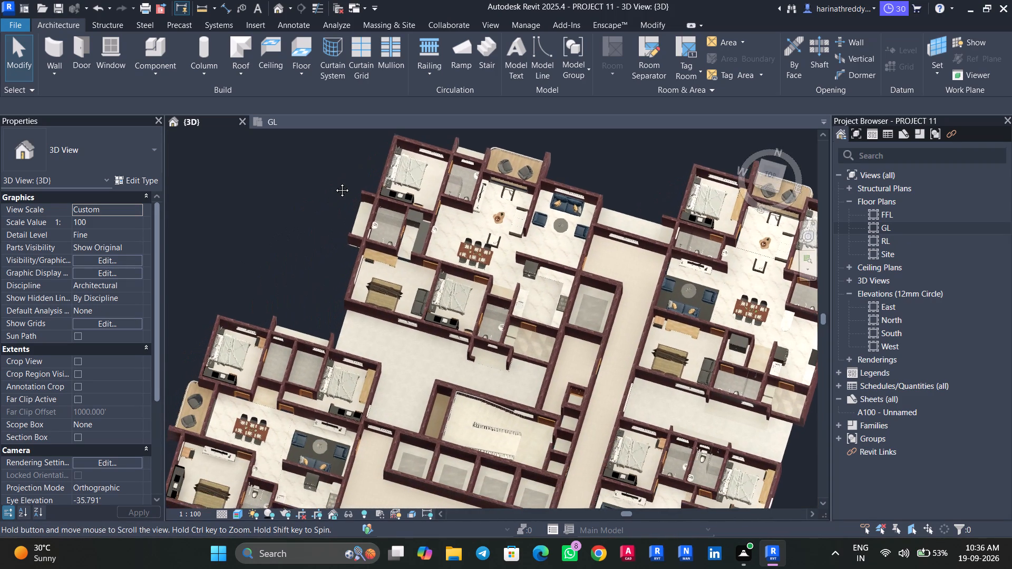
pyautogui.moveTo(334, 182); pyautogui.dragTo(368, 127, button='middle')
pyautogui.scroll(-3, 262, 278)
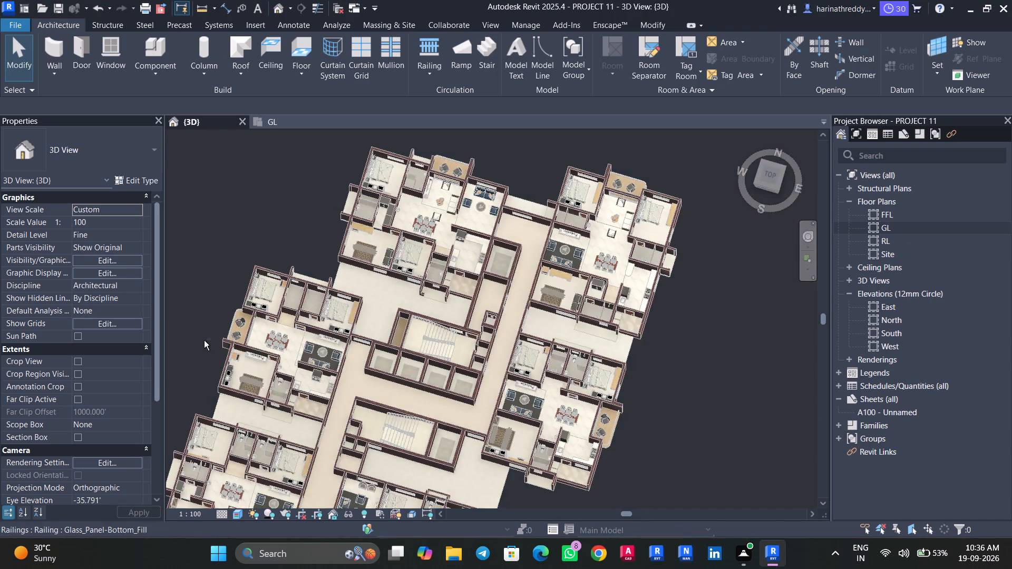
pyautogui.keyDown('shift'); pyautogui.moveTo(203, 341); pyautogui.dragTo(256, 326, button='middle'); pyautogui.keyUp('shift')
pyautogui.scroll(5, 188, 348)
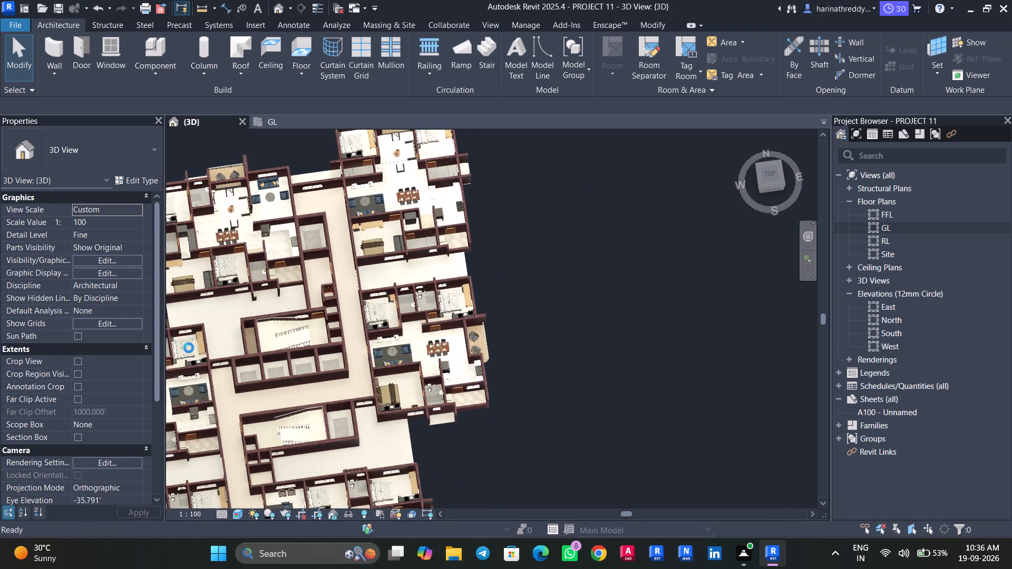
pyautogui.scroll(12, 190, 350)
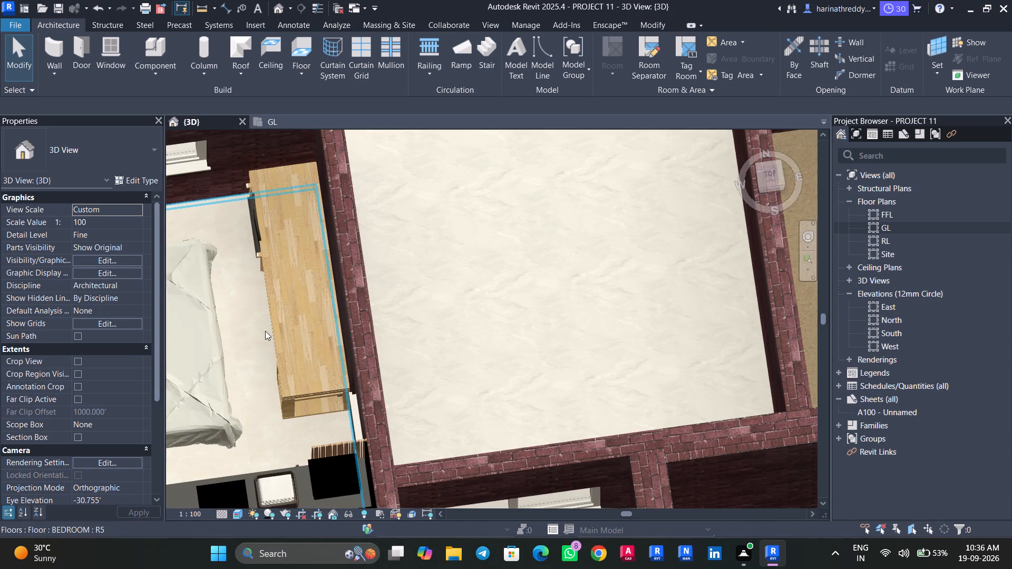
pyautogui.click(273, 122)
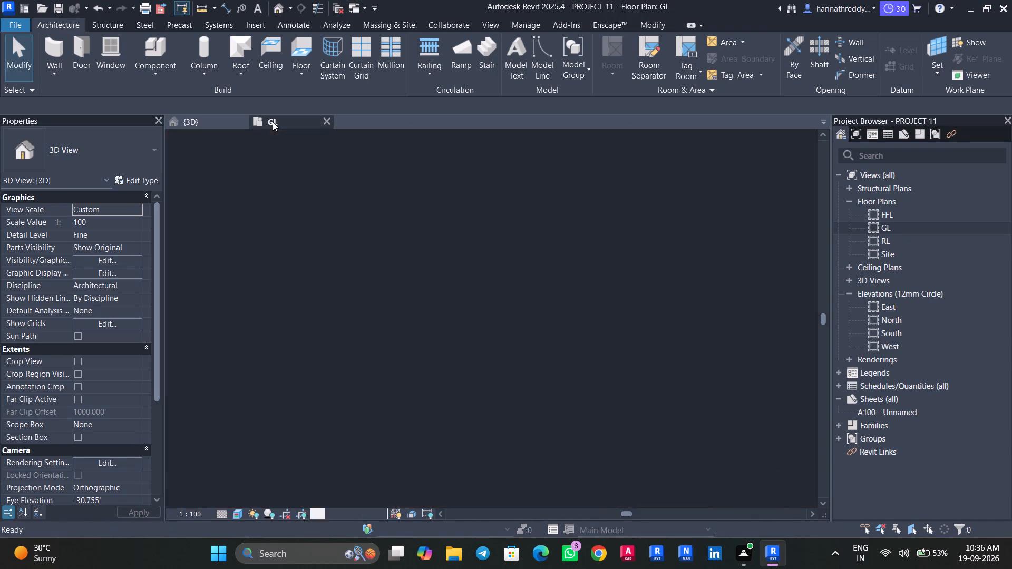
# Set the new TV's elevation to 4', choose Furniture_TV_Plasma 42", and place it rotated over the drawn TV against BED ROOM-2's study-table wall.
pyautogui.write('CM')
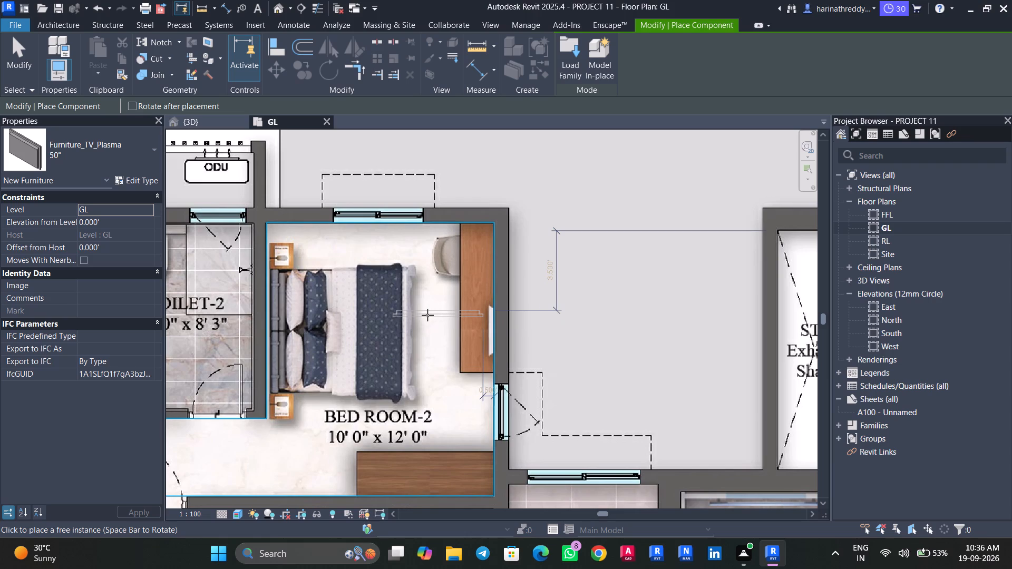
pyautogui.click(109, 223)
pyautogui.write("4'")
pyautogui.press('Return')
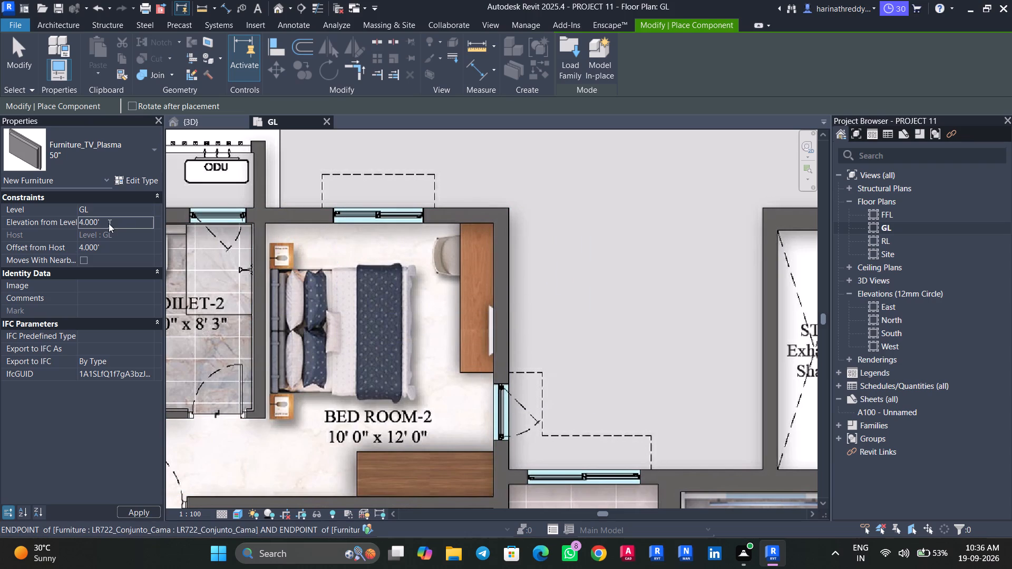
pyautogui.click(79, 159)
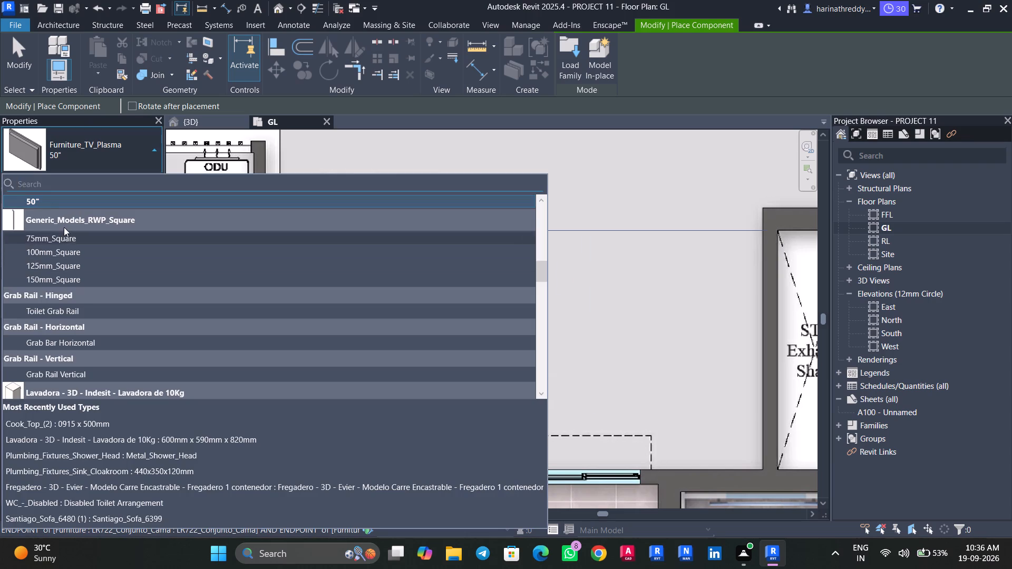
pyautogui.scroll(2, 64, 227)
pyautogui.click(53, 287)
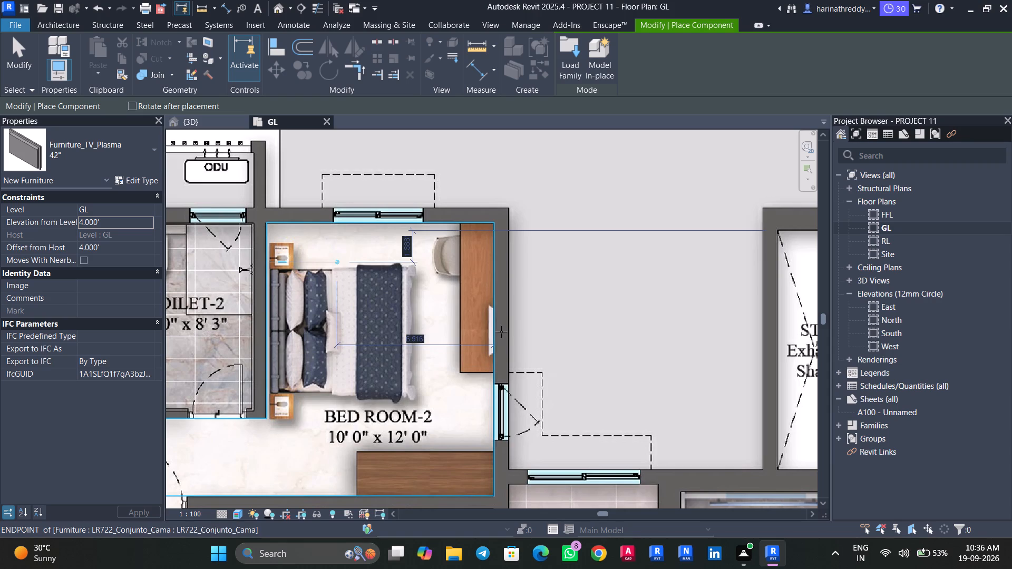
pyautogui.press('space')
pyautogui.press('space')
pyautogui.press('space')
pyautogui.press('space')
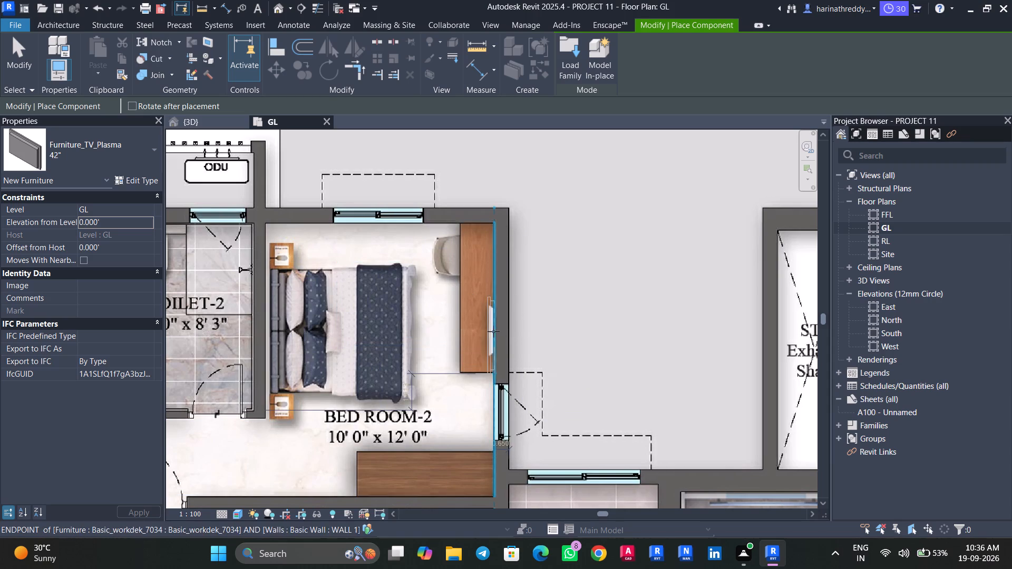
pyautogui.scroll(7, 489, 330)
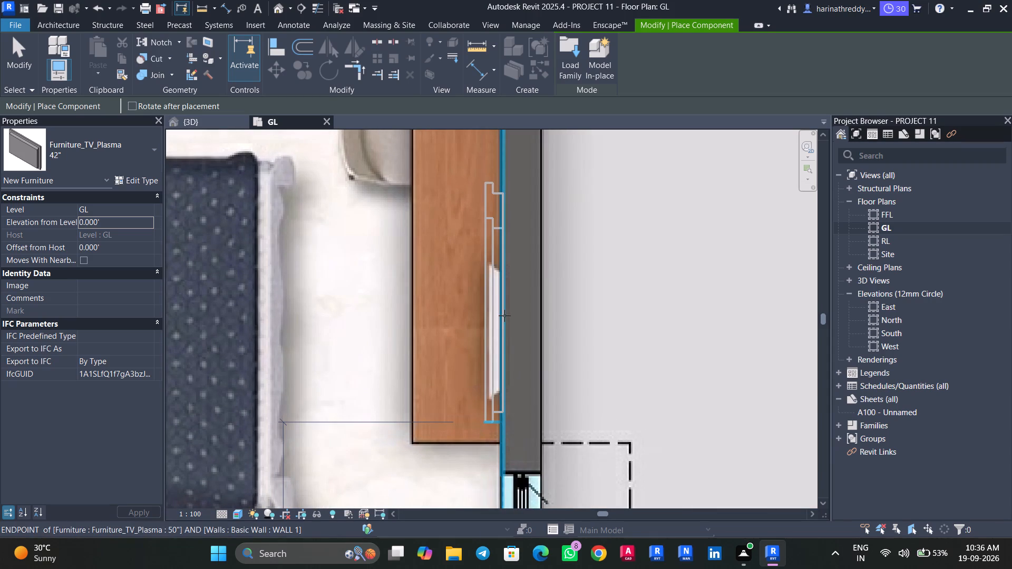
pyautogui.click(504, 316)
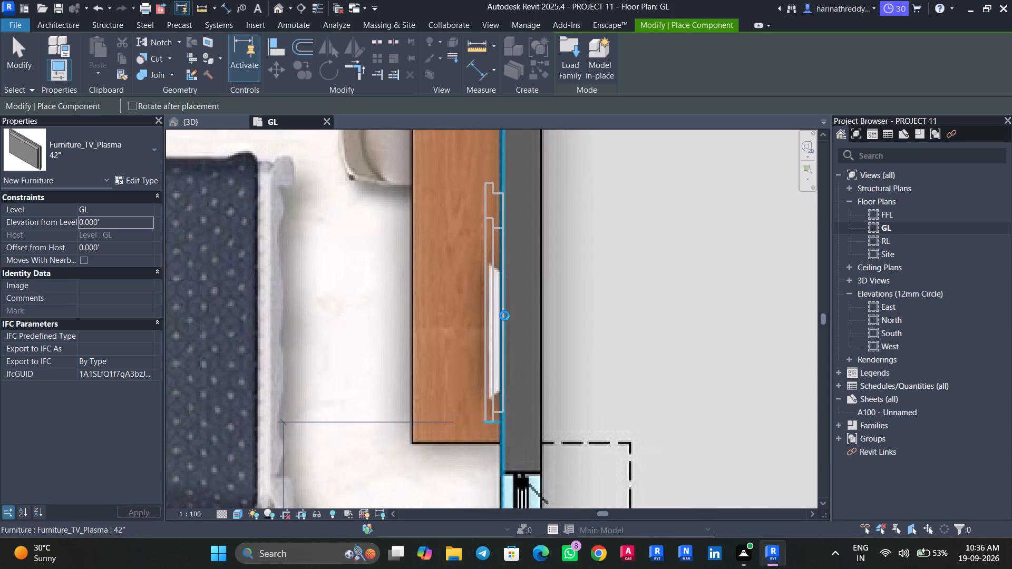
pyautogui.scroll(-8, 424, 355)
pyautogui.press('Escape')
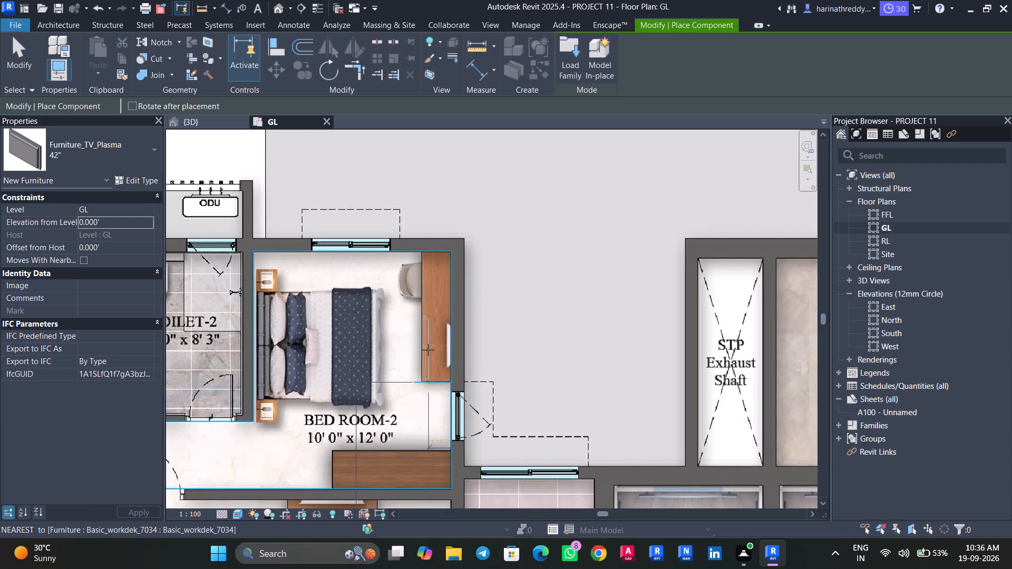
pyautogui.press('Escape')
pyautogui.press('Escape')
pyautogui.press('Tab')
# Draw a Curtain_Wall-Empty partition about 5' long across TOILET-1 in the 1711 Sft. unit, wall to wall along the drawn shower line.
pyautogui.scroll(-4, 312, 439)
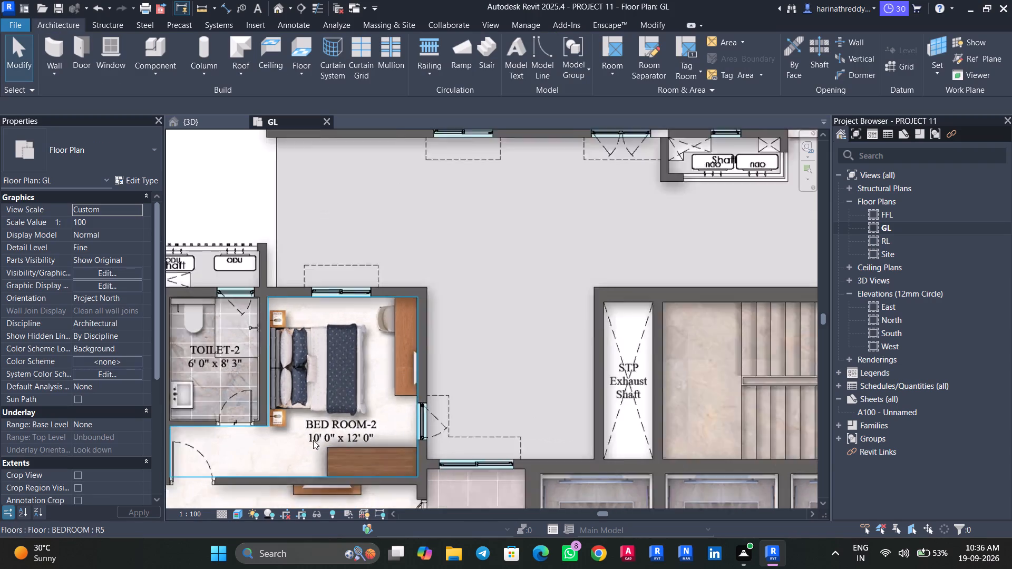
pyautogui.moveTo(282, 443); pyautogui.dragTo(474, 333, button='middle')
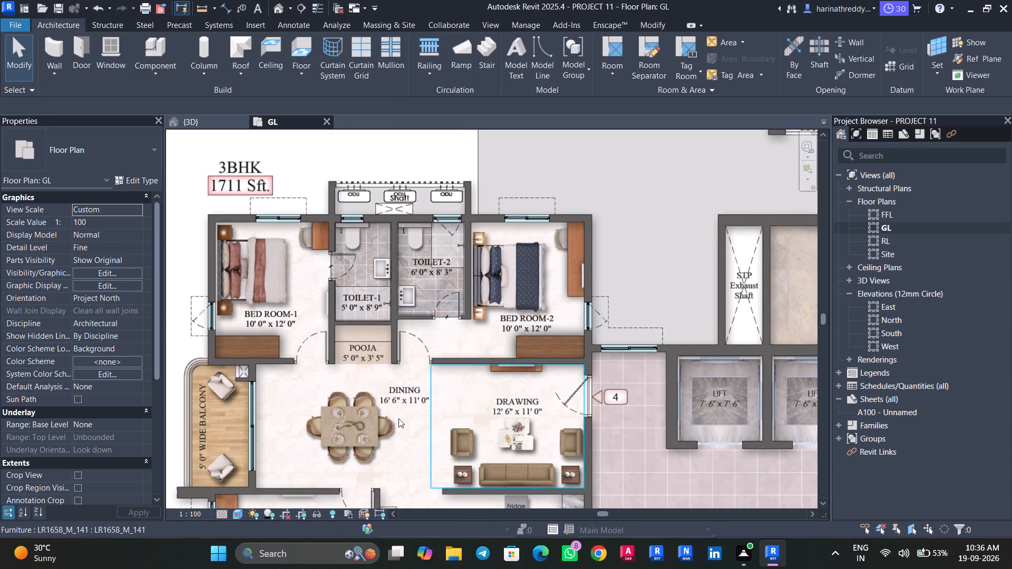
pyautogui.moveTo(415, 401); pyautogui.dragTo(463, 306, button='middle')
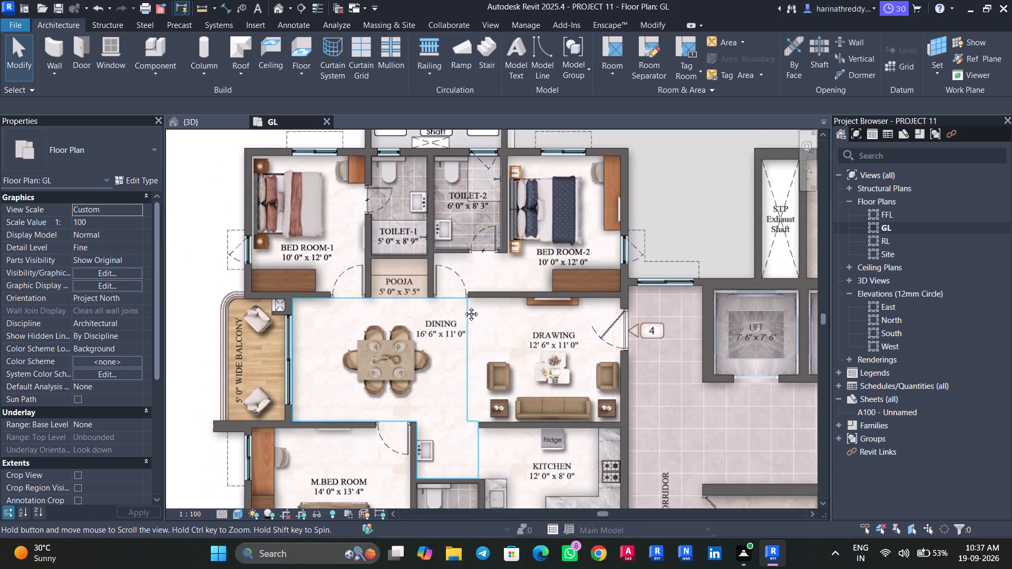
pyautogui.moveTo(463, 306); pyautogui.dragTo(475, 246, button='middle')
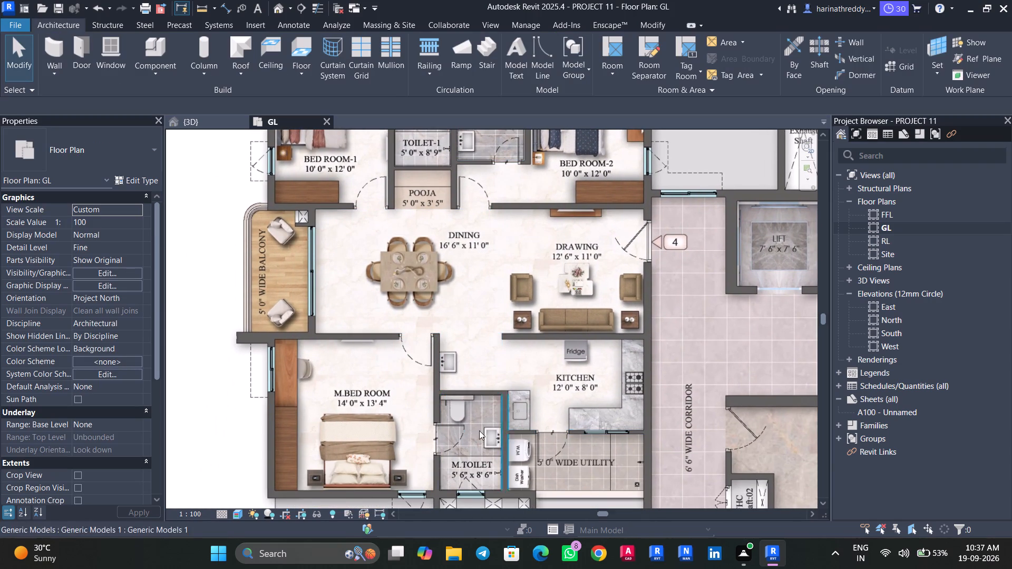
pyautogui.moveTo(344, 243); pyautogui.dragTo(344, 249, button='middle')
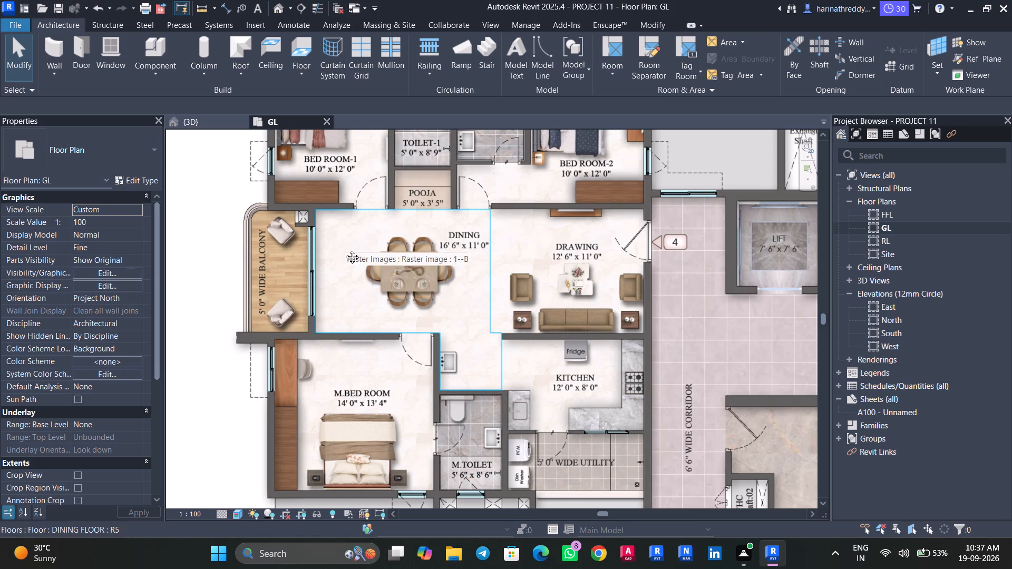
pyautogui.moveTo(344, 249); pyautogui.dragTo(347, 428, button='middle')
pyautogui.scroll(5, 440, 285)
pyautogui.scroll(3, 430, 349)
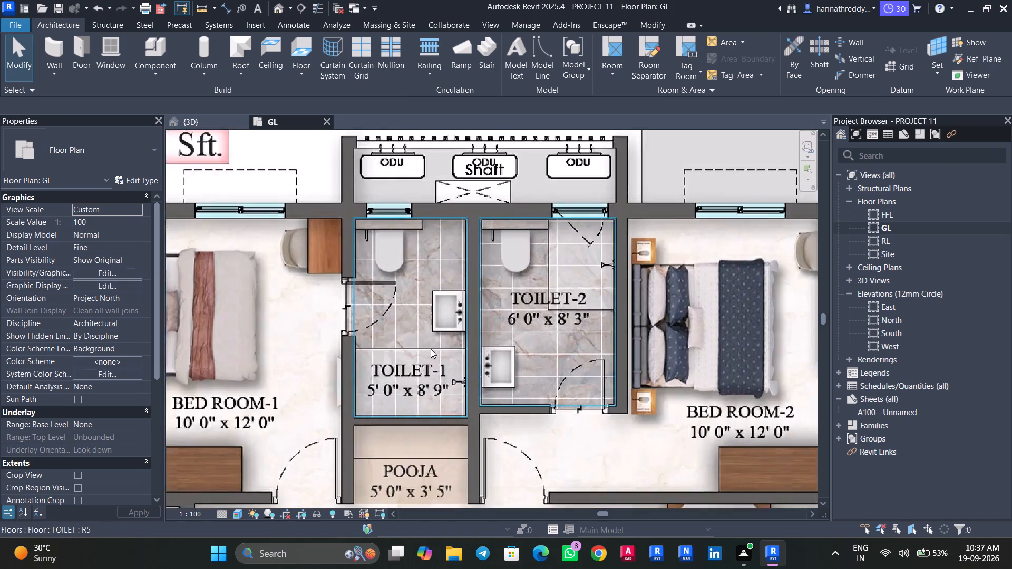
pyautogui.write('WA')
pyautogui.click(317, 349)
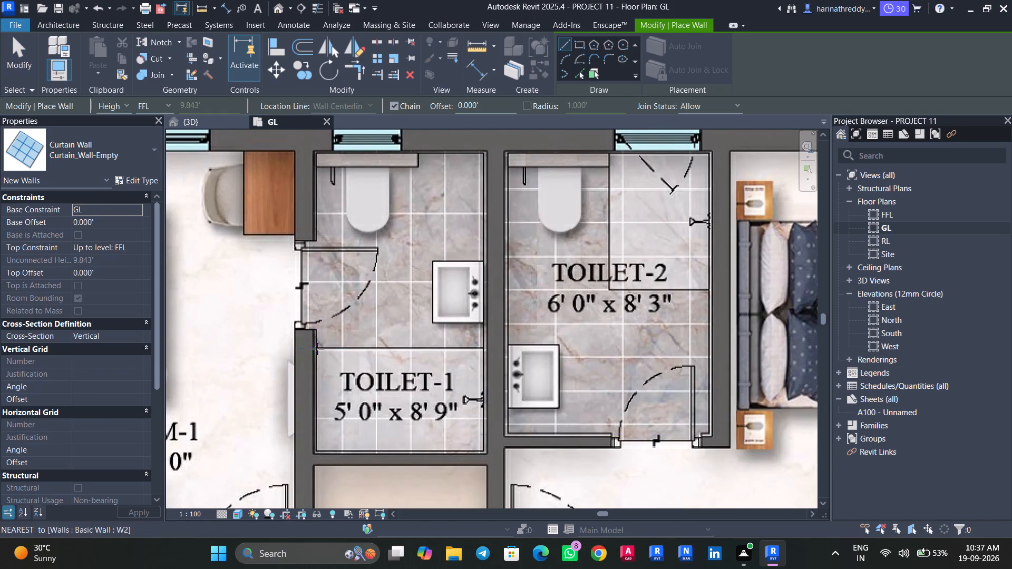
pyautogui.click(483, 348)
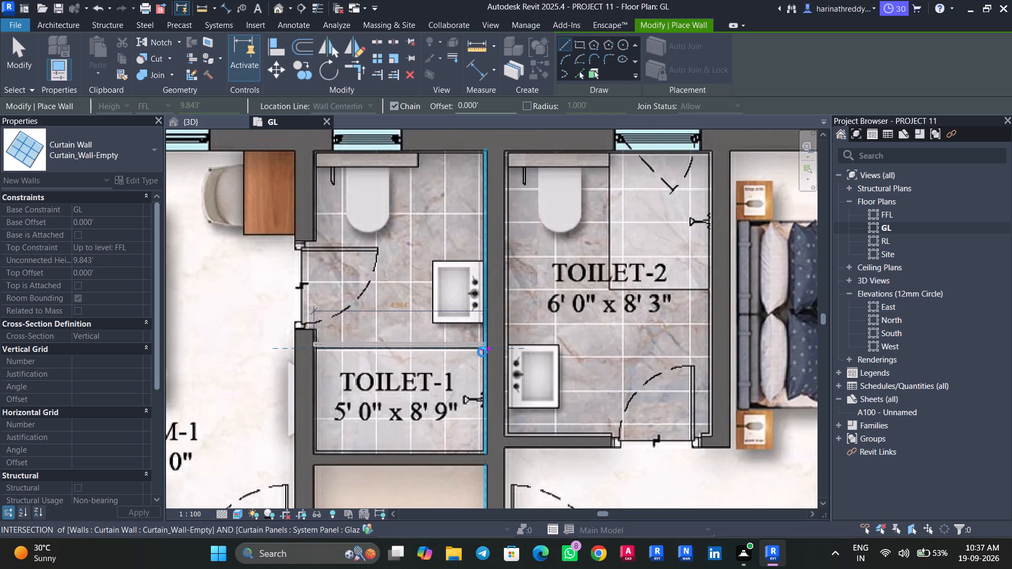
pyautogui.press('Escape')
pyautogui.press('Escape')
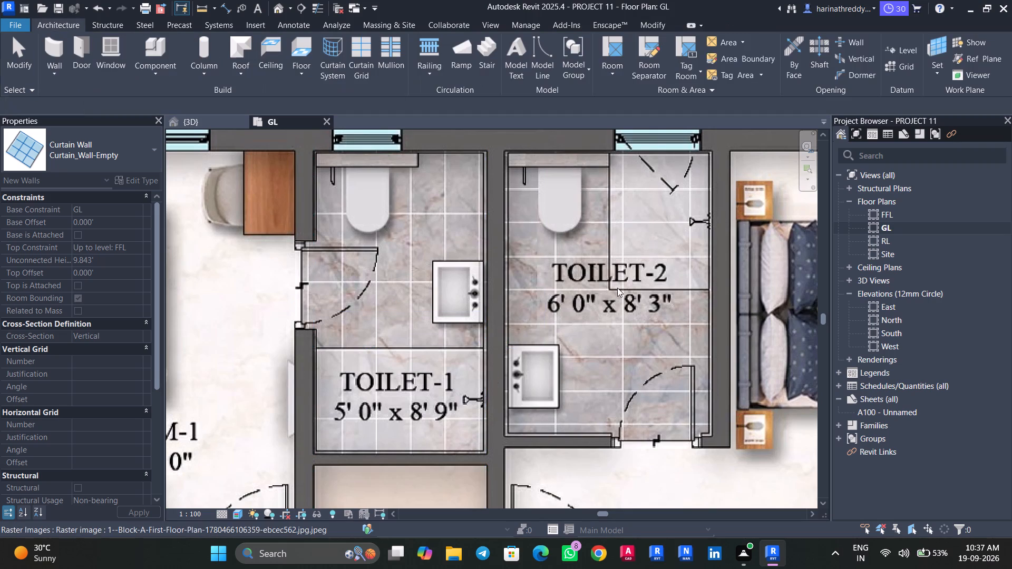
# Draw an L-shaped Curtain_Wall-Empty partition around TOILET-2's drawn shower area, about 3.9' out from the window wall and across to the BED ROOM-2 wall.
pyautogui.press('w')
pyautogui.press('a')
pyautogui.click(610, 155)
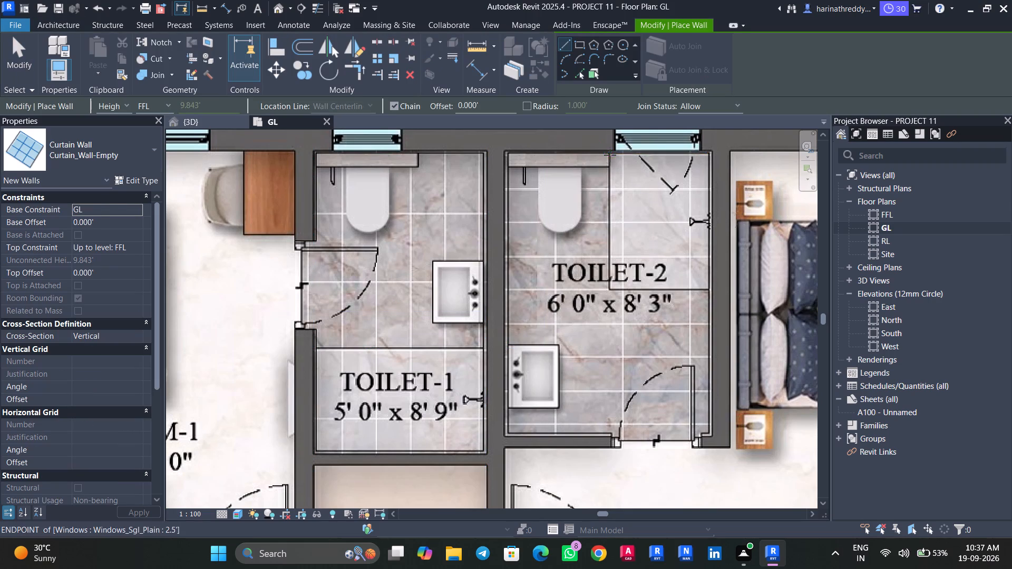
pyautogui.click(612, 289)
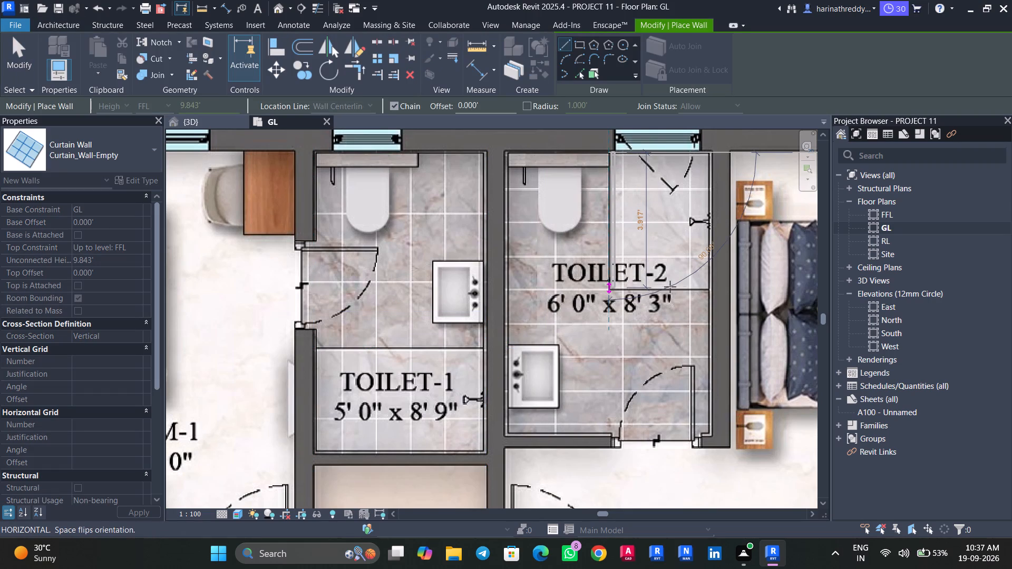
pyautogui.click(708, 291)
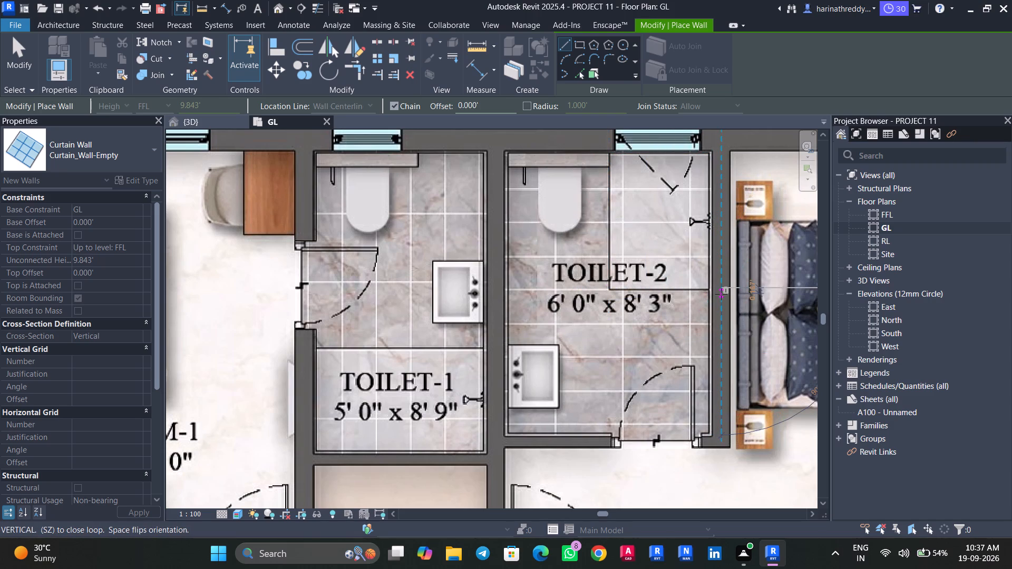
pyautogui.press('Escape')
pyautogui.press('Escape')
pyautogui.press('Escape')
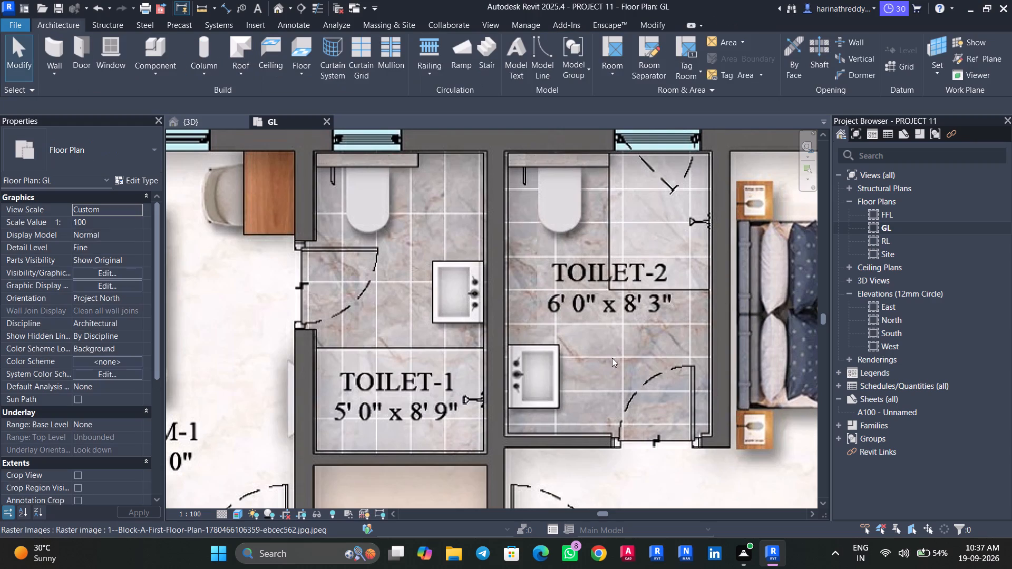
# Place a Plumbing_Fixtures_Sink_Cloakroom 440x350x120mm at 4' elevation, rotated against the wall over TOILET-1's drawn basin.
pyautogui.press('c')
pyautogui.press('m')
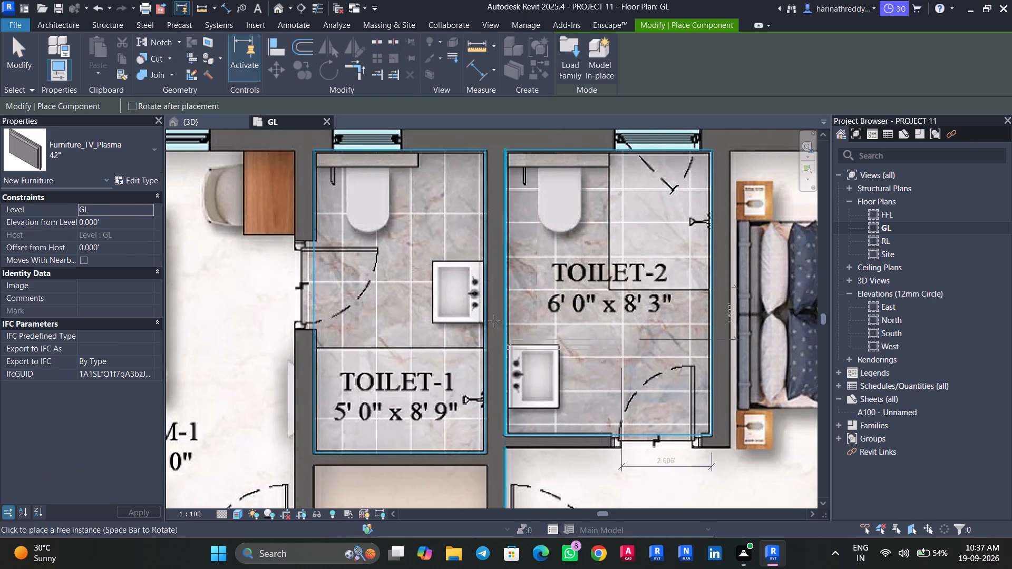
pyautogui.click(113, 145)
pyautogui.scroll(10, 106, 338)
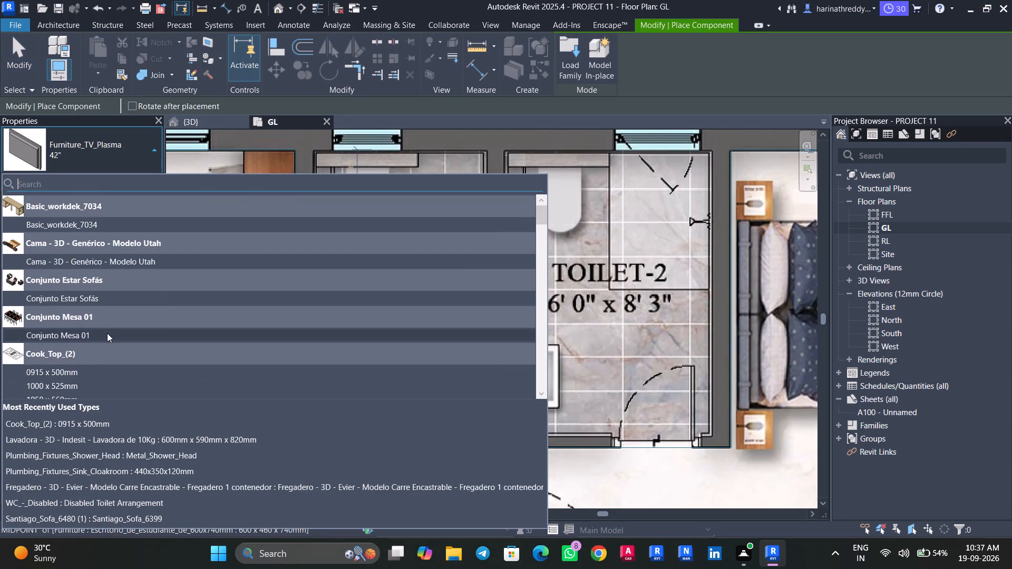
pyautogui.scroll(3, 107, 333)
pyautogui.scroll(-18, 107, 333)
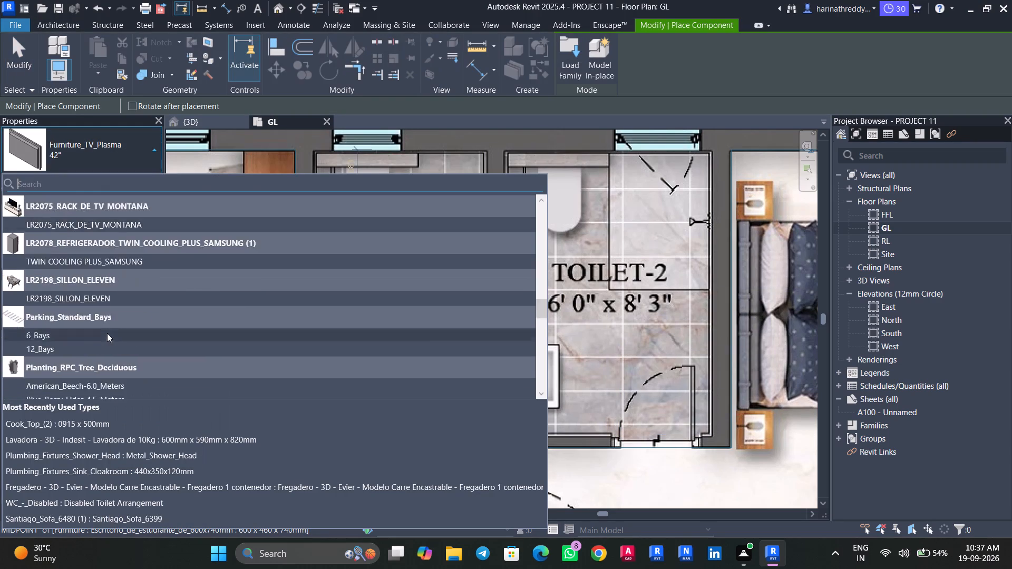
pyautogui.scroll(-3, 107, 333)
pyautogui.scroll(4, 107, 333)
pyautogui.scroll(-8, 107, 333)
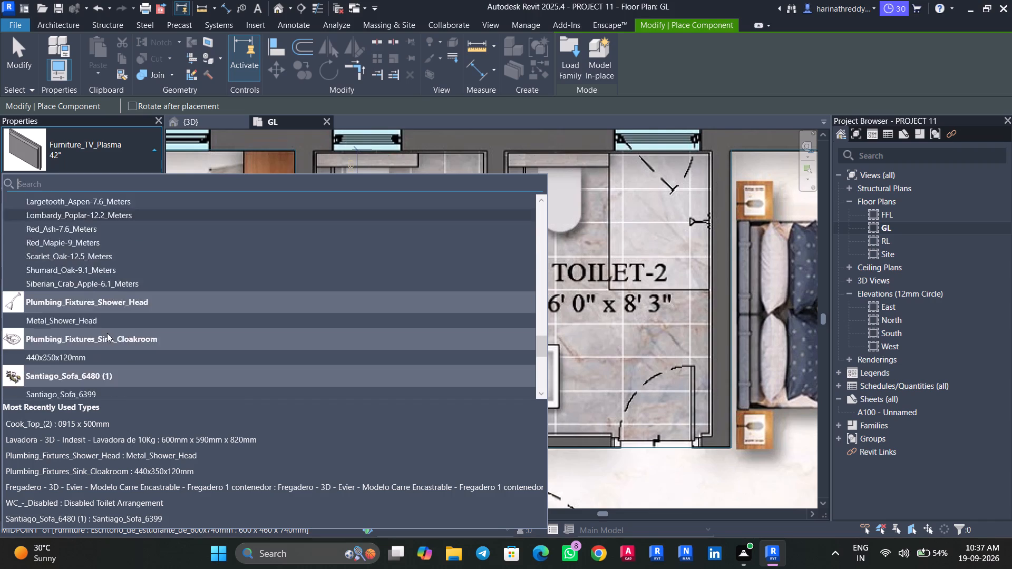
pyautogui.scroll(-3, 107, 333)
pyautogui.click(85, 226)
pyautogui.click(108, 222)
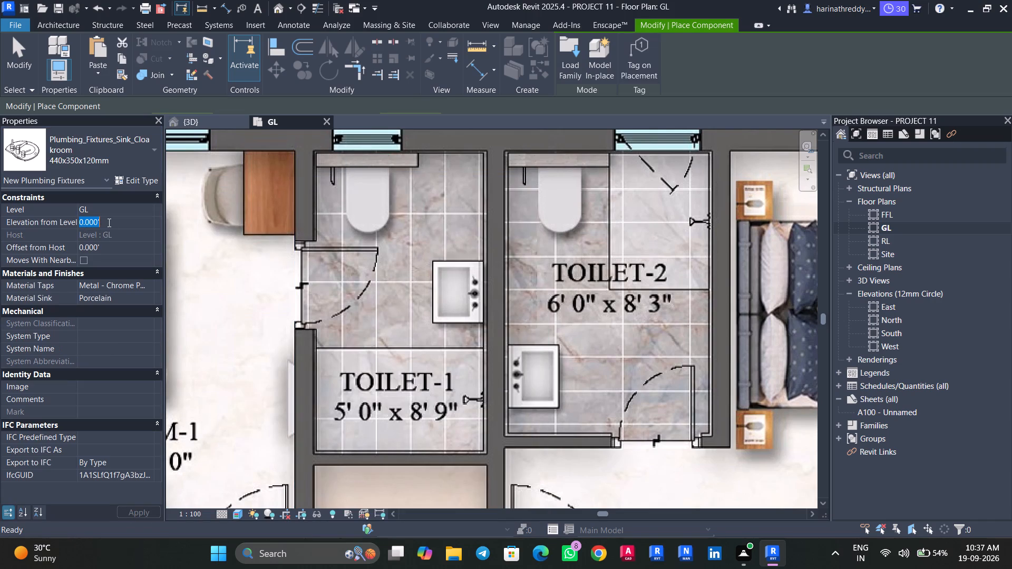
pyautogui.write("4'")
pyautogui.press('Return')
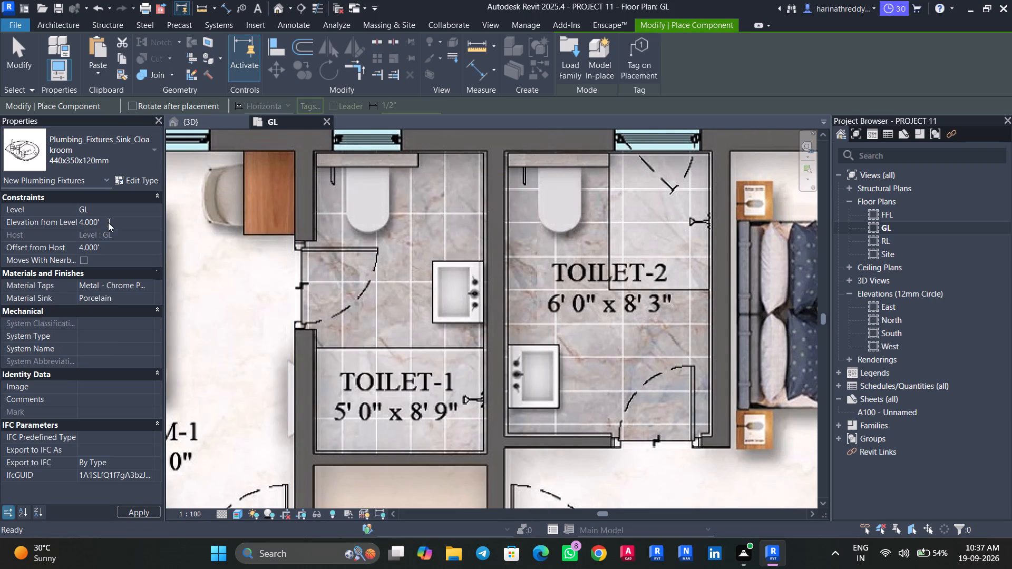
pyautogui.press('space')
pyautogui.press('space')
pyautogui.press('space')
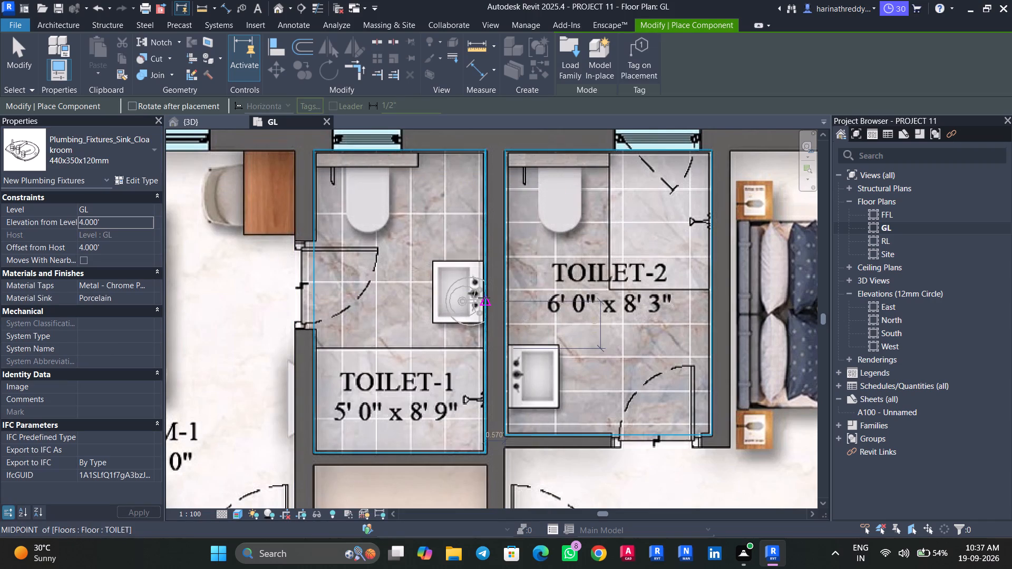
pyautogui.click(487, 288)
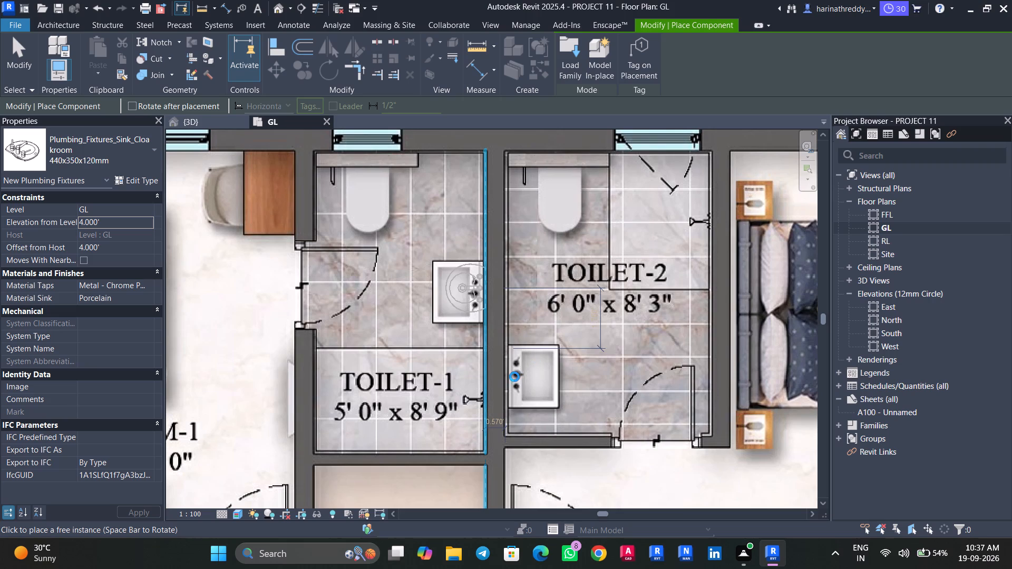
# Place a second cloakroom sink, rotated to face into the room, against the shared wall over TOILET-2's drawn basin.
pyautogui.press('space')
pyautogui.press('space')
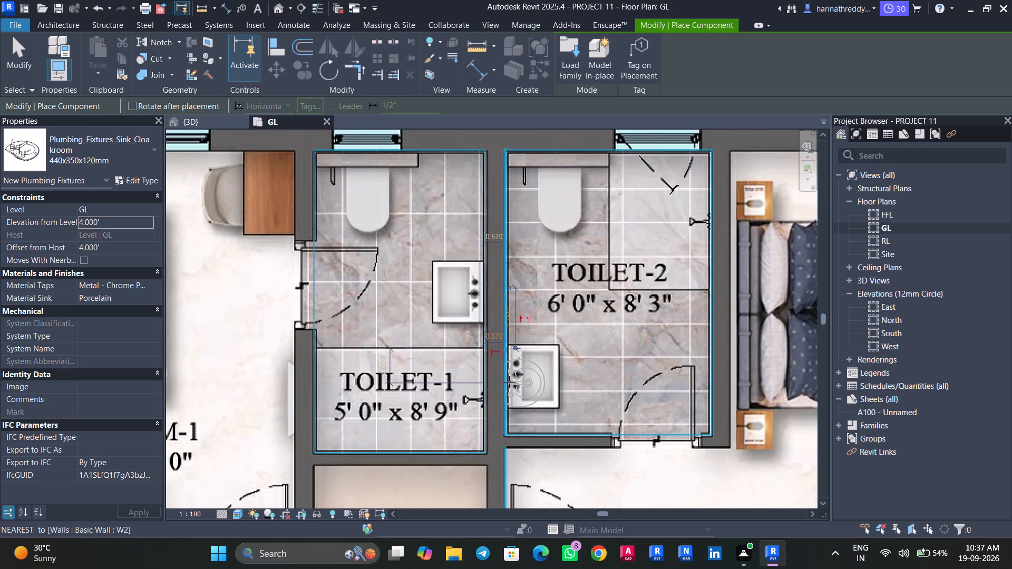
pyautogui.click(509, 377)
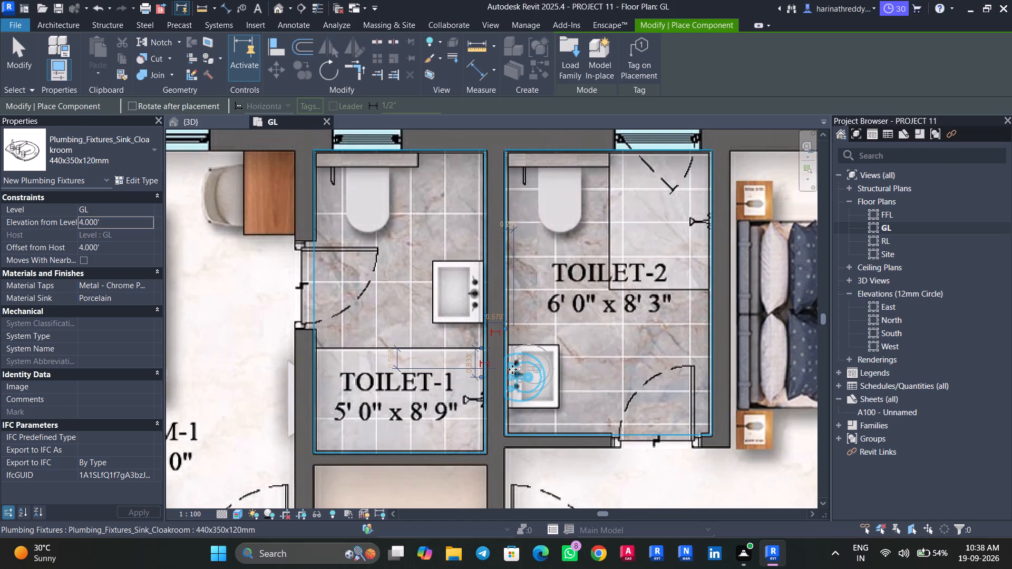
pyautogui.press('Escape')
pyautogui.press('Escape')
pyautogui.press('Escape')
pyautogui.press('Escape')
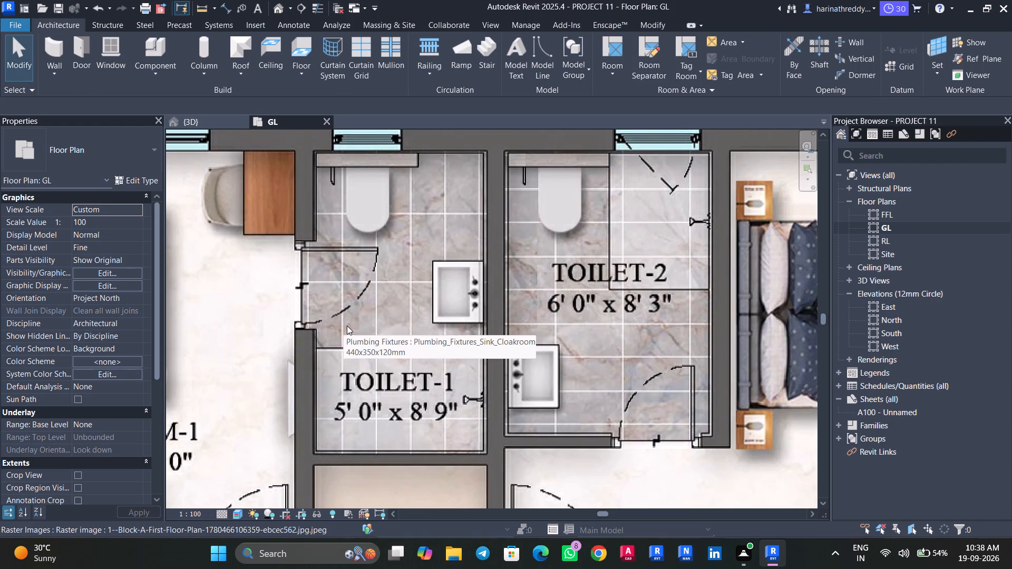
# Place a WC_-_Disabled toilet arrangement on the window wall over the drawn WC in both TOILET-1 and TOILET-2.
pyautogui.press('c')
pyautogui.press('m')
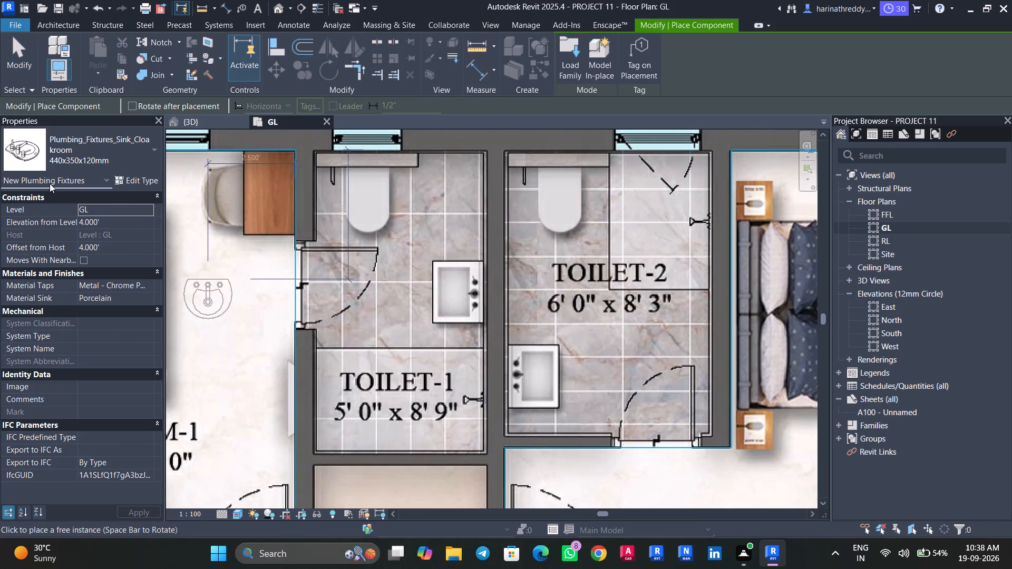
pyautogui.click(60, 162)
pyautogui.scroll(-5, 103, 368)
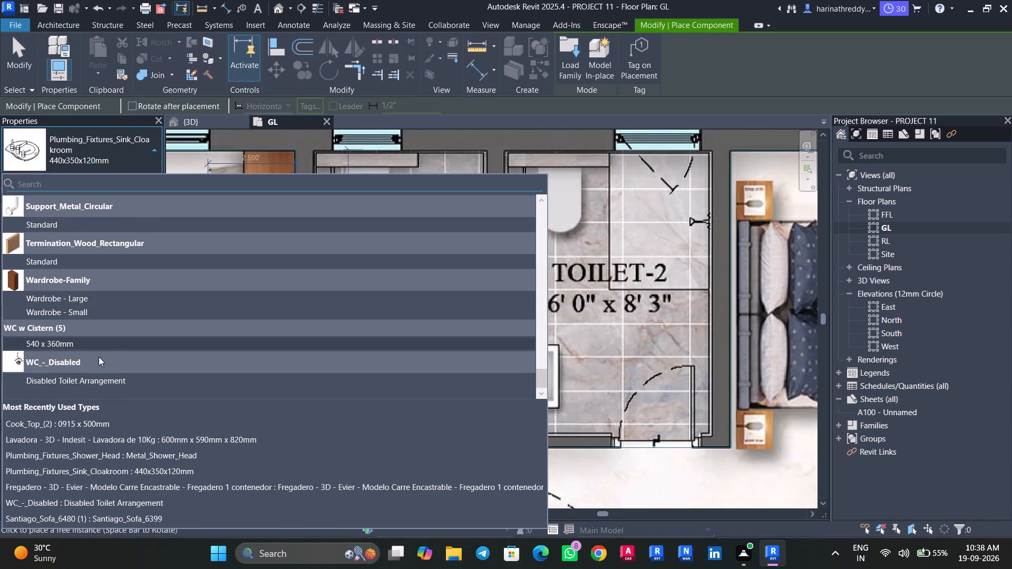
pyautogui.click(98, 378)
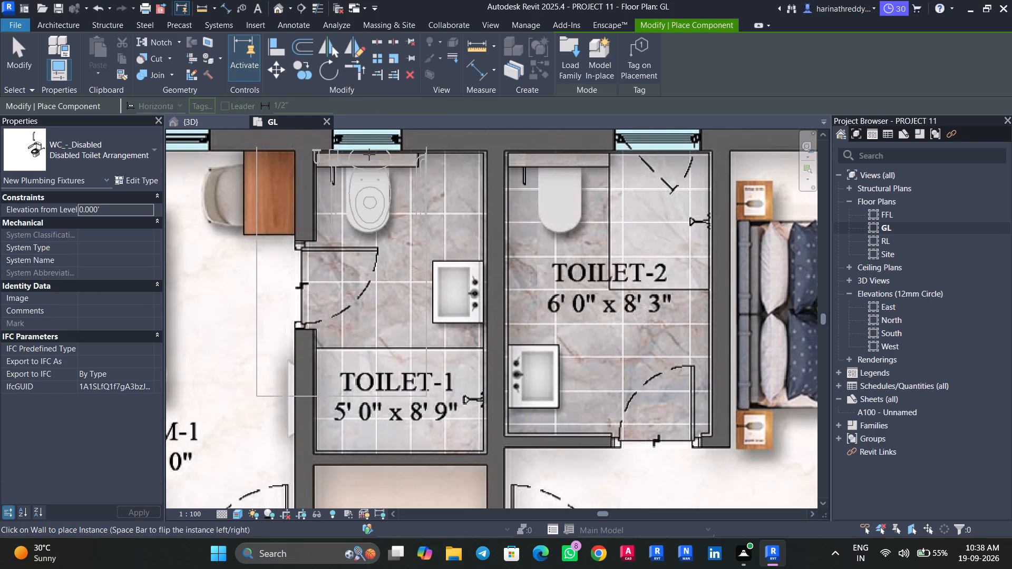
pyautogui.click(372, 153)
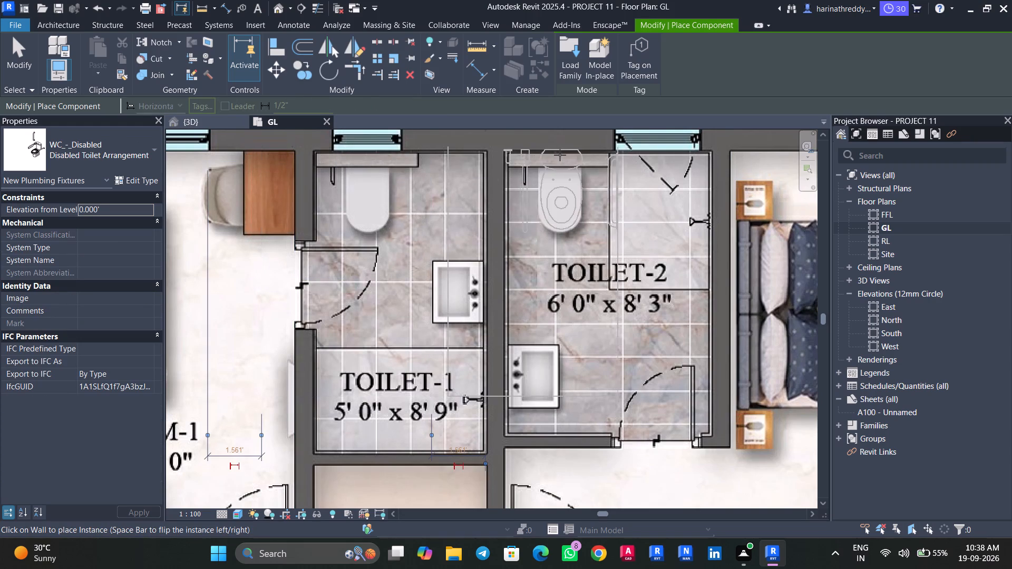
pyautogui.click(561, 155)
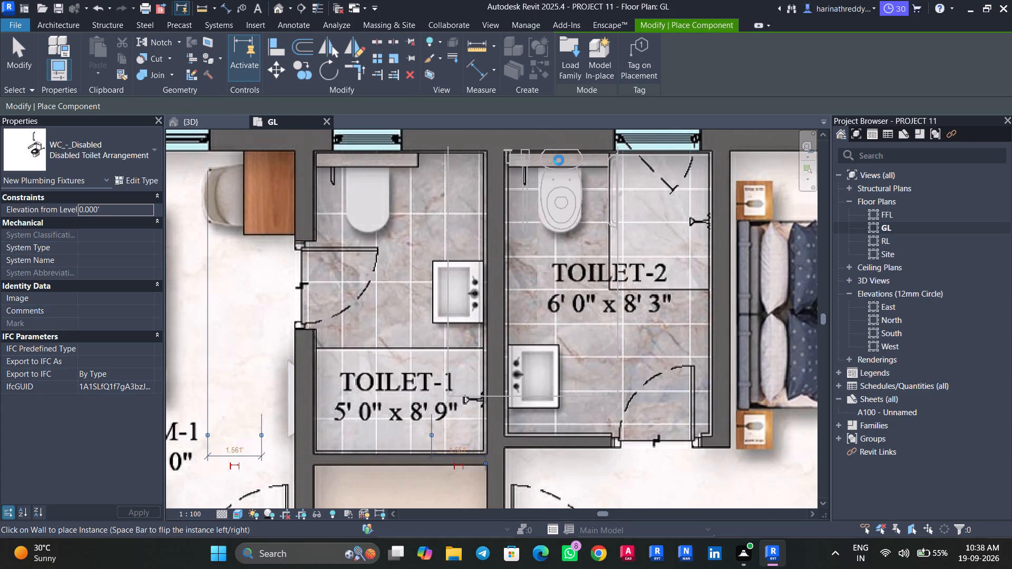
# Place a Metal_Shower_Head at 4' elevation, rotated onto TOILET-2's BED ROOM-2 wall over the drawn shower symbol.
pyautogui.click(121, 152)
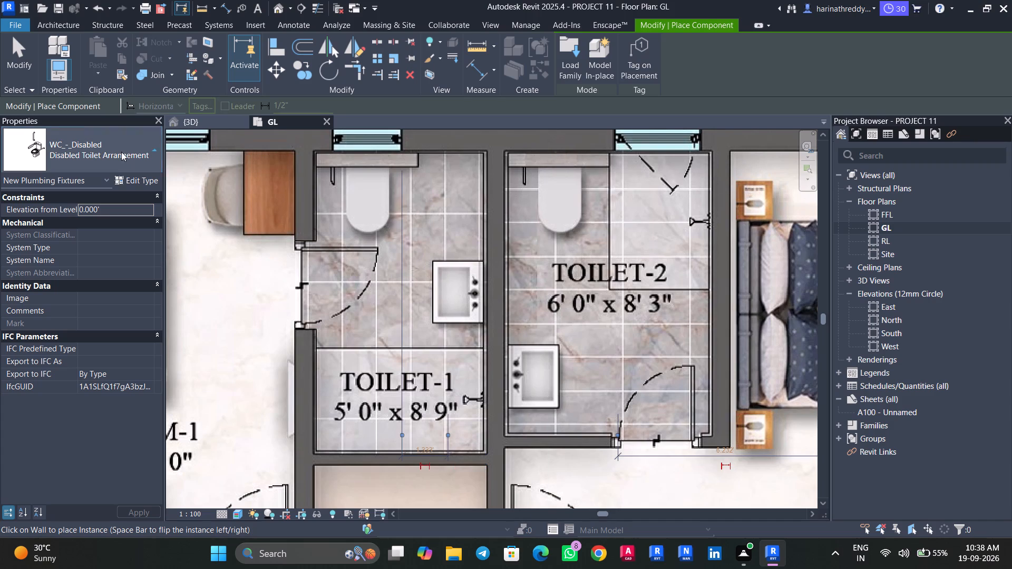
pyautogui.scroll(8, 83, 299)
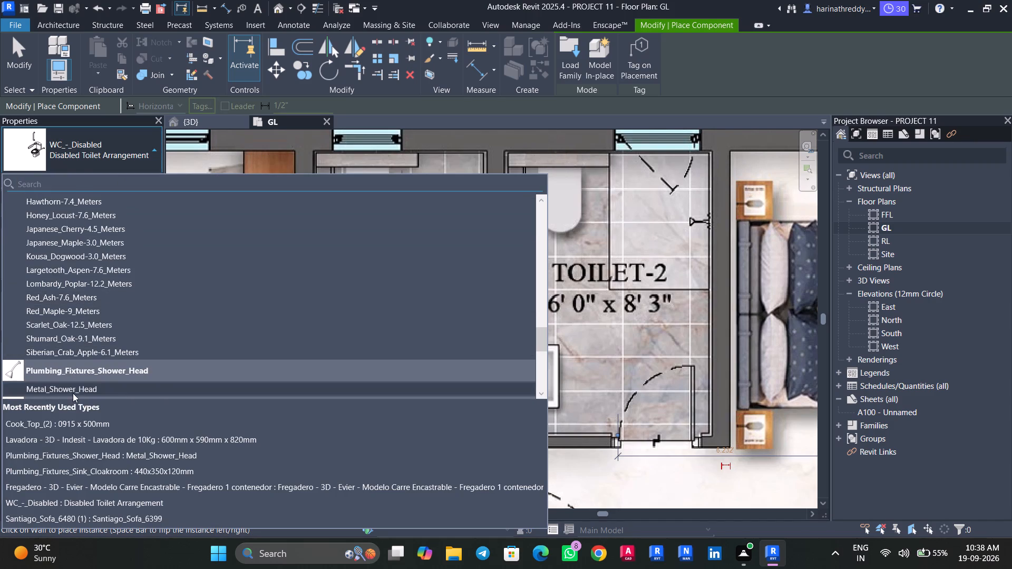
pyautogui.click(75, 382)
pyautogui.click(81, 150)
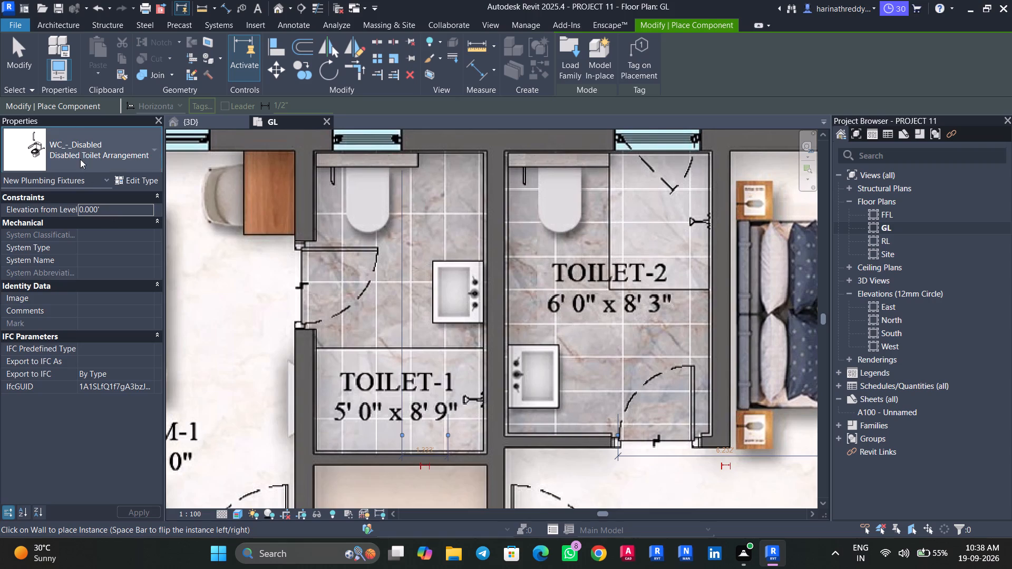
pyautogui.scroll(4, 53, 342)
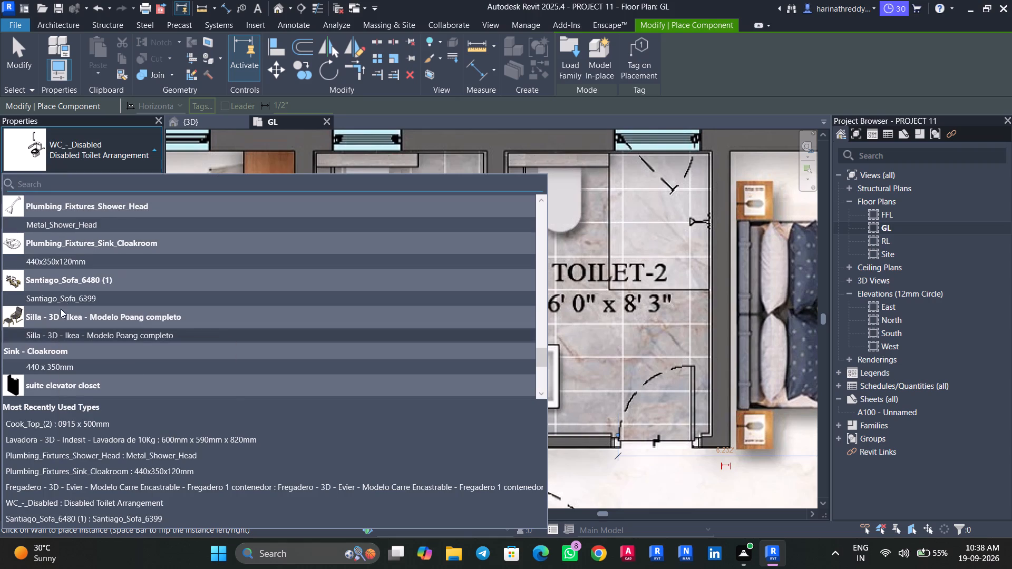
pyautogui.click(77, 227)
pyautogui.click(99, 211)
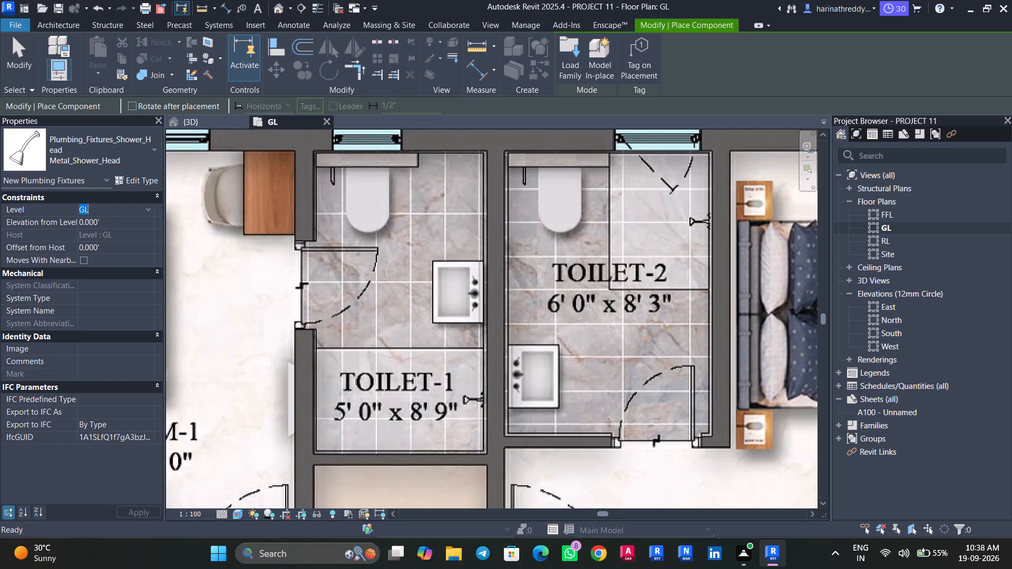
pyautogui.click(100, 222)
pyautogui.doubleClick(100, 223)
pyautogui.write("4'")
pyautogui.press('Return')
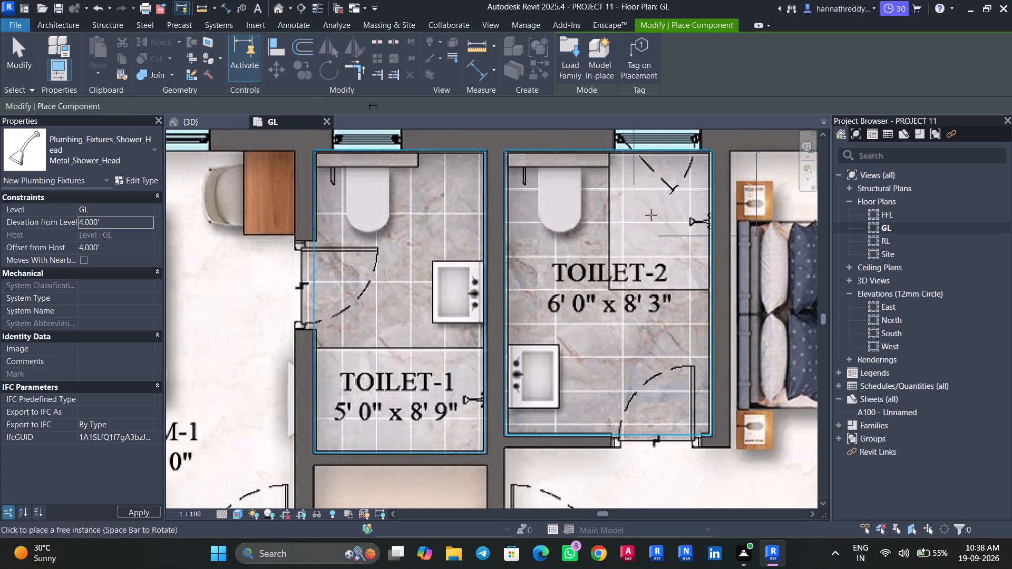
pyautogui.scroll(3, 711, 224)
pyautogui.press('space')
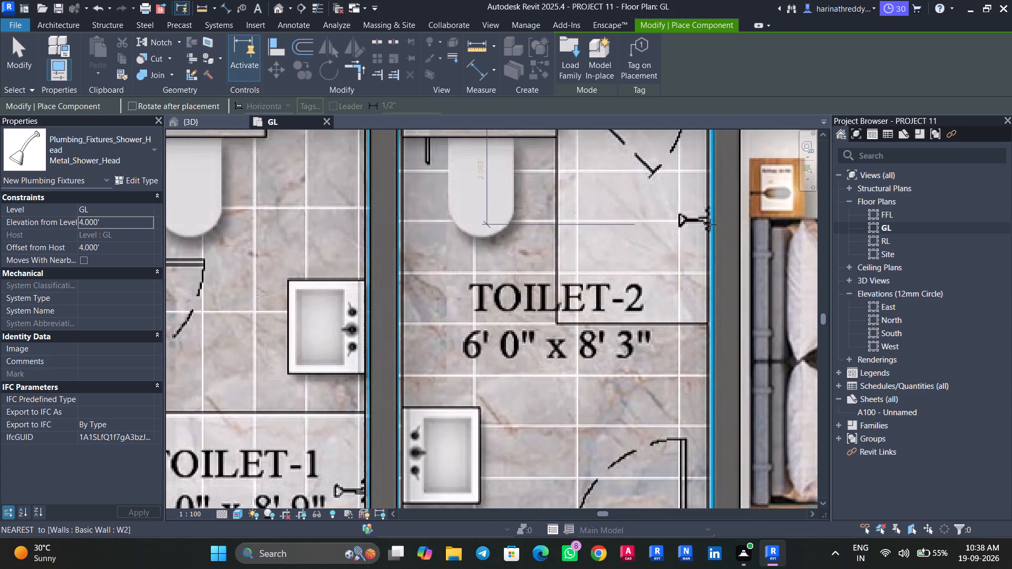
pyautogui.click(710, 222)
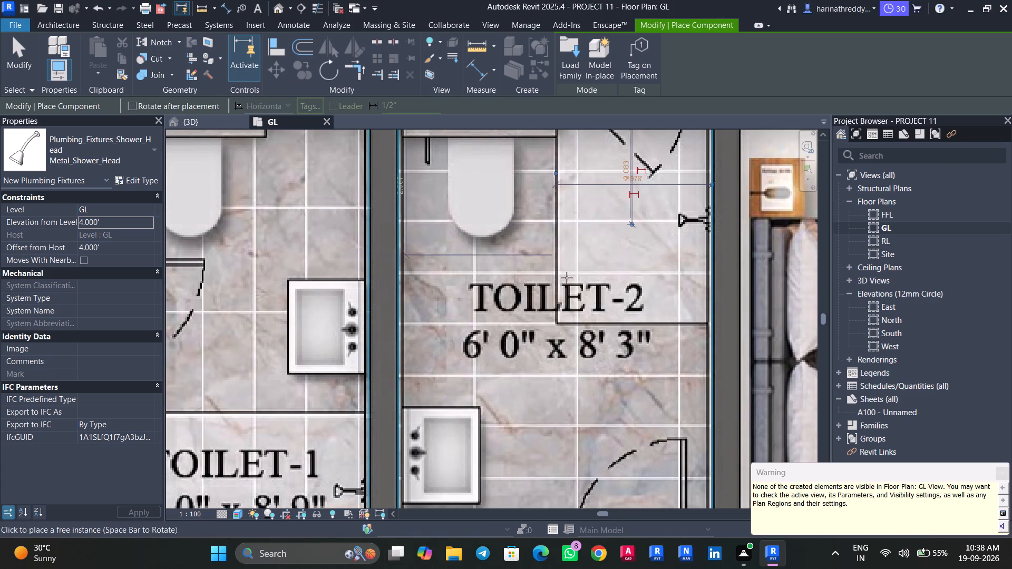
# Place another Metal_Shower_Head on the wall shared with TOILET-2, over TOILET-1's drawn shower symbol.
pyautogui.scroll(-7, 555, 313)
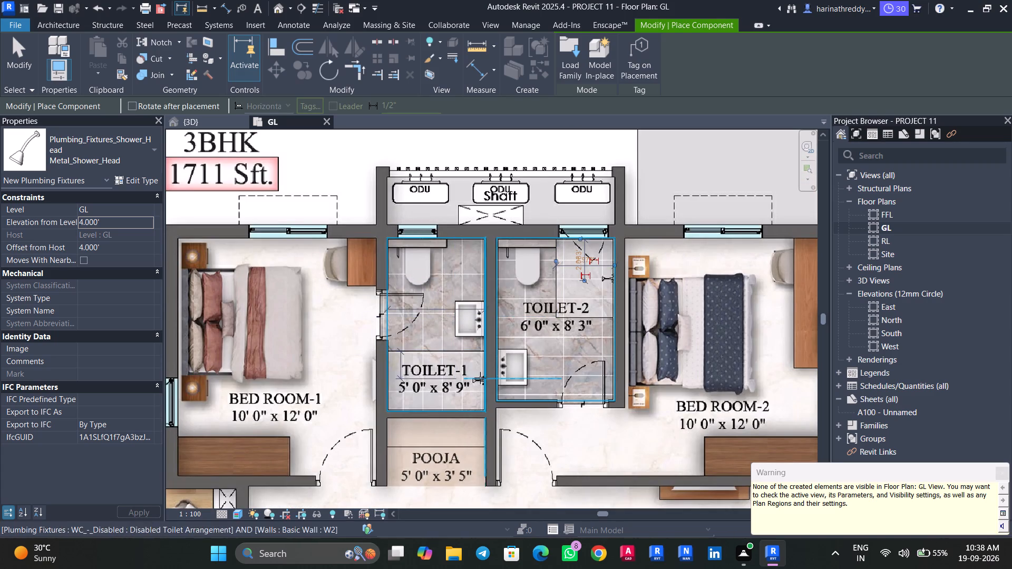
pyautogui.scroll(9, 479, 386)
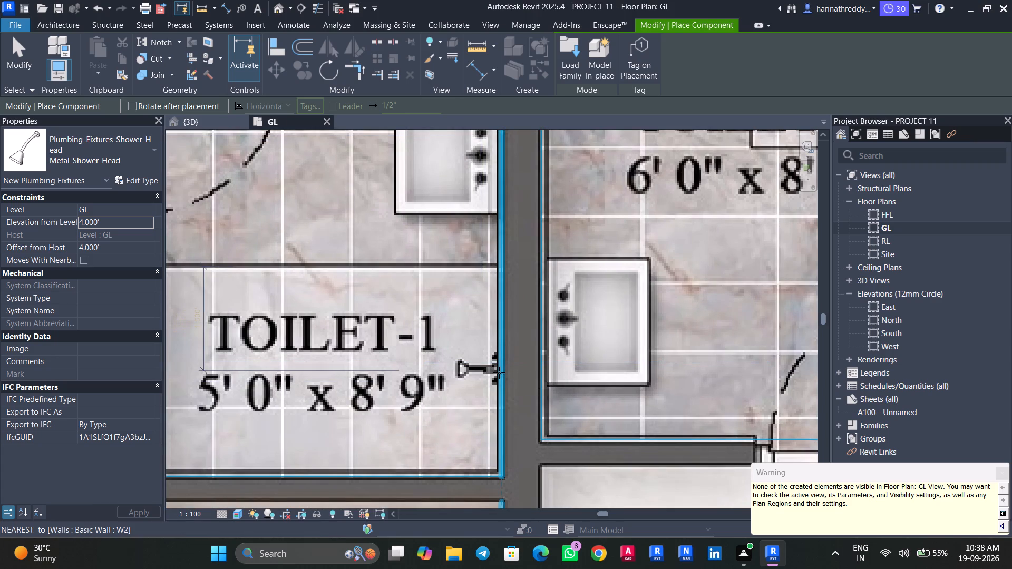
pyautogui.click(499, 372)
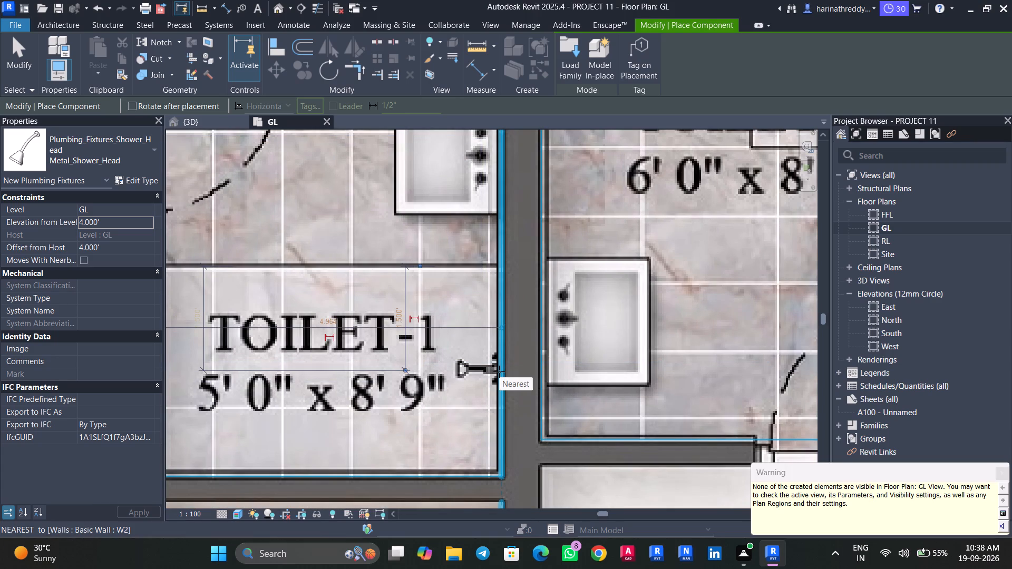
pyautogui.press('Escape')
pyautogui.press('Escape')
pyautogui.press('Escape')
# Examine the sinks, WCs, shower heads and partitions of TOILET-1 and TOILET-2 and the neighbouring apartments in the 3D view.
pyautogui.scroll(-4, 364, 274)
pyautogui.click(207, 122)
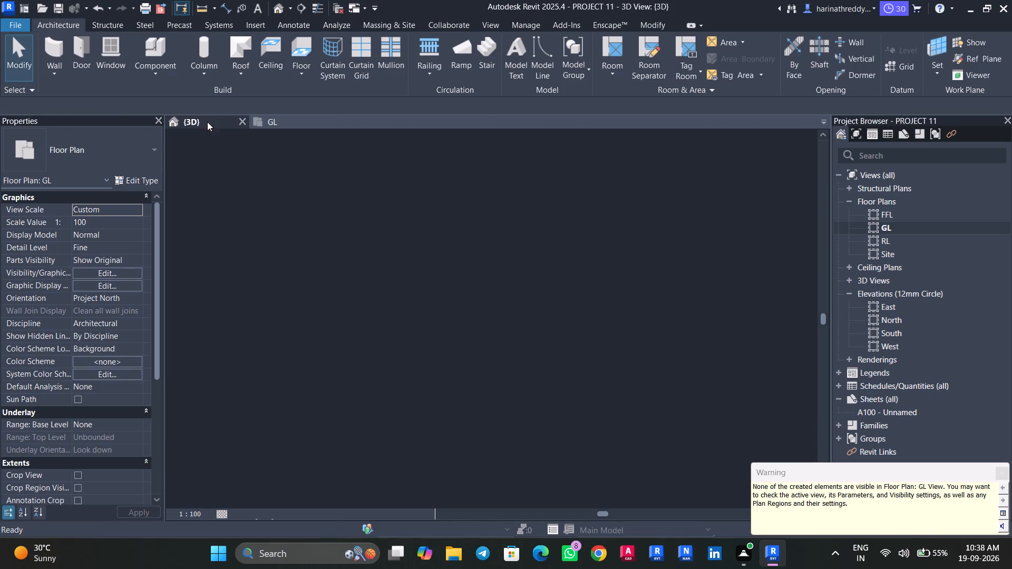
pyautogui.click(1008, 474)
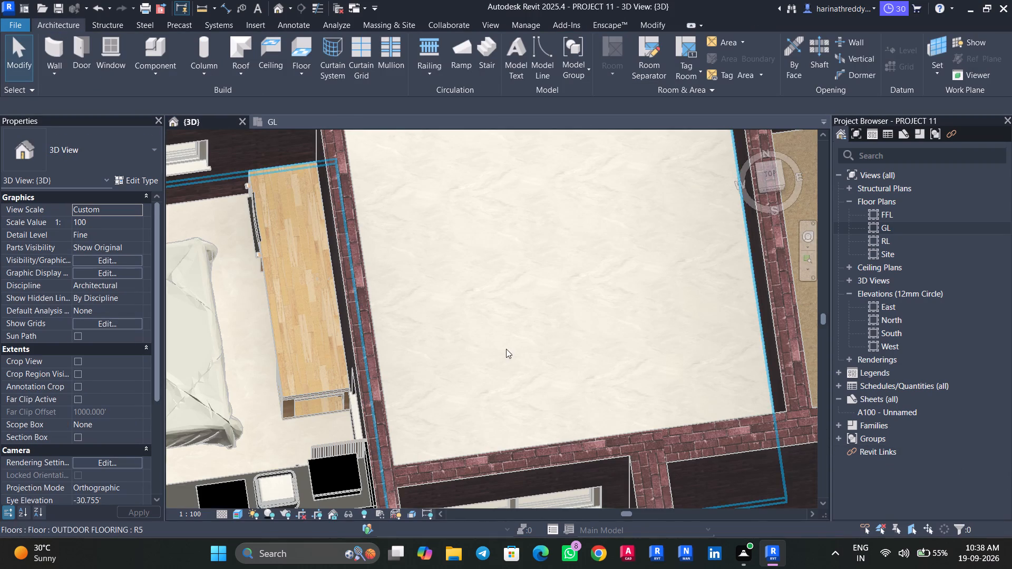
pyautogui.scroll(-15, 526, 353)
pyautogui.scroll(5, 474, 421)
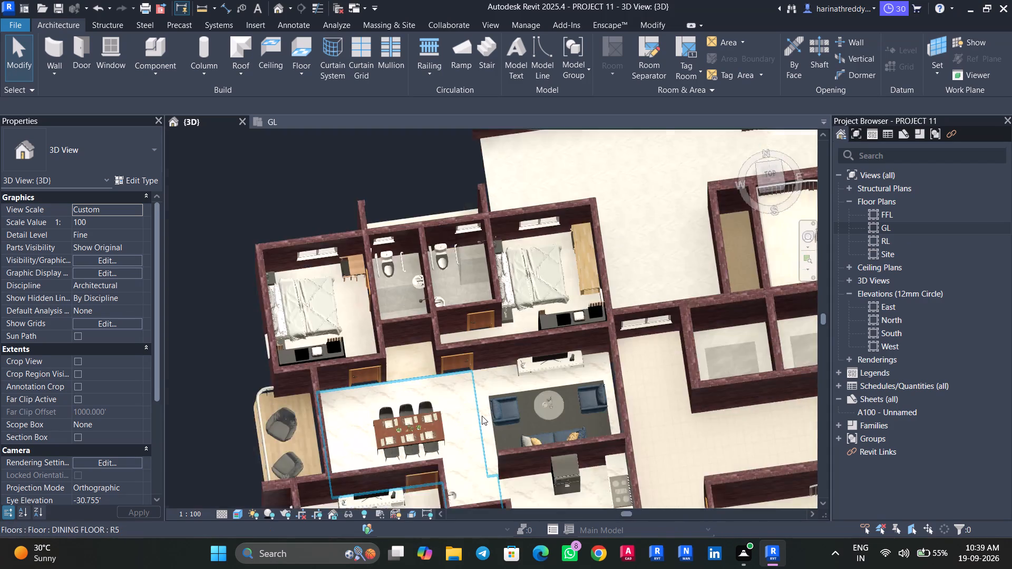
pyautogui.scroll(6, 482, 416)
pyautogui.scroll(-5, 483, 416)
pyautogui.scroll(4, 404, 284)
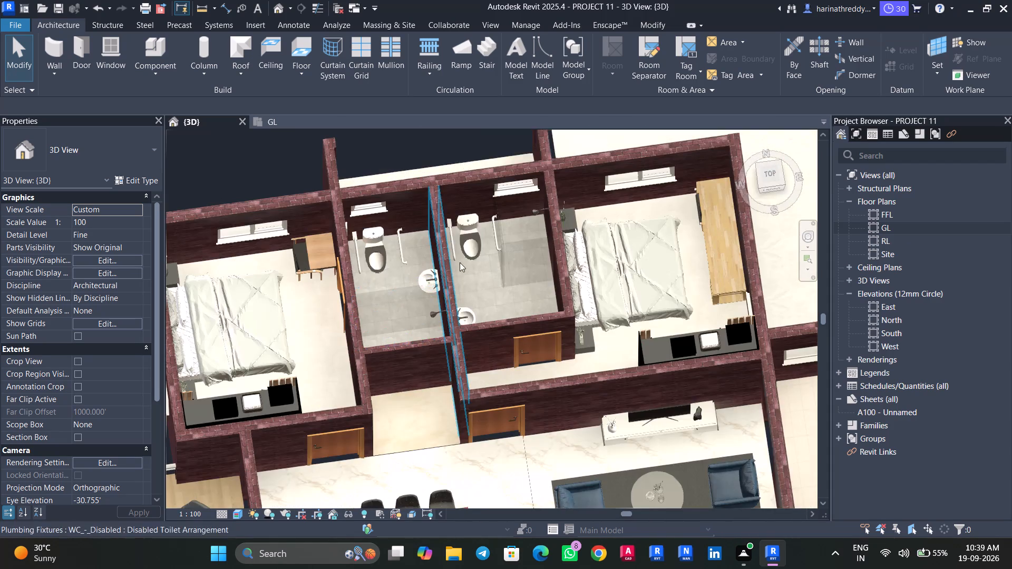
pyautogui.scroll(5, 508, 251)
pyautogui.scroll(-5, 469, 329)
pyautogui.scroll(1, 469, 329)
pyautogui.scroll(-2, 469, 329)
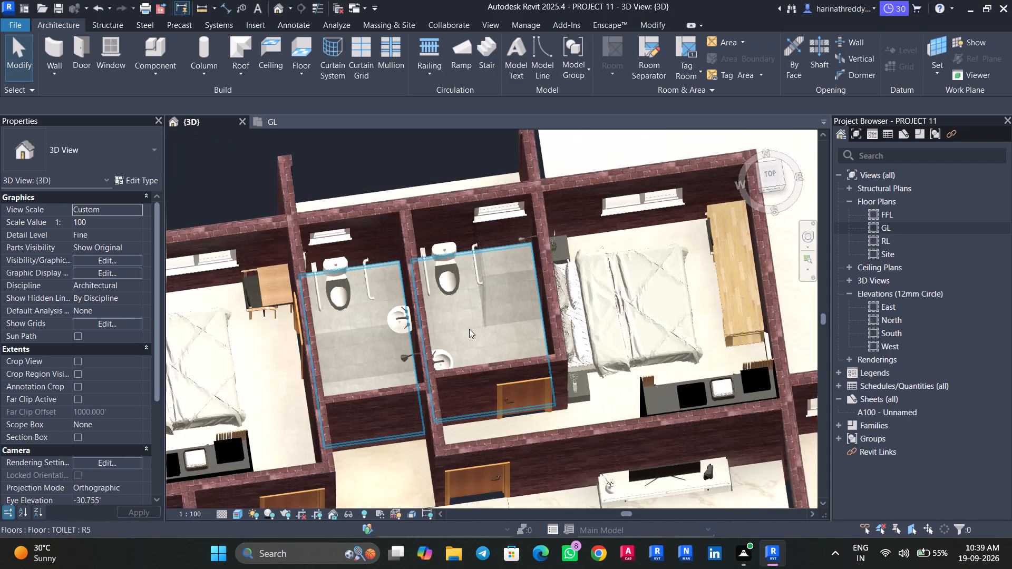
pyautogui.scroll(-11, 469, 329)
pyautogui.scroll(5, 361, 399)
pyautogui.moveTo(368, 394); pyautogui.dragTo(318, 283, button='middle')
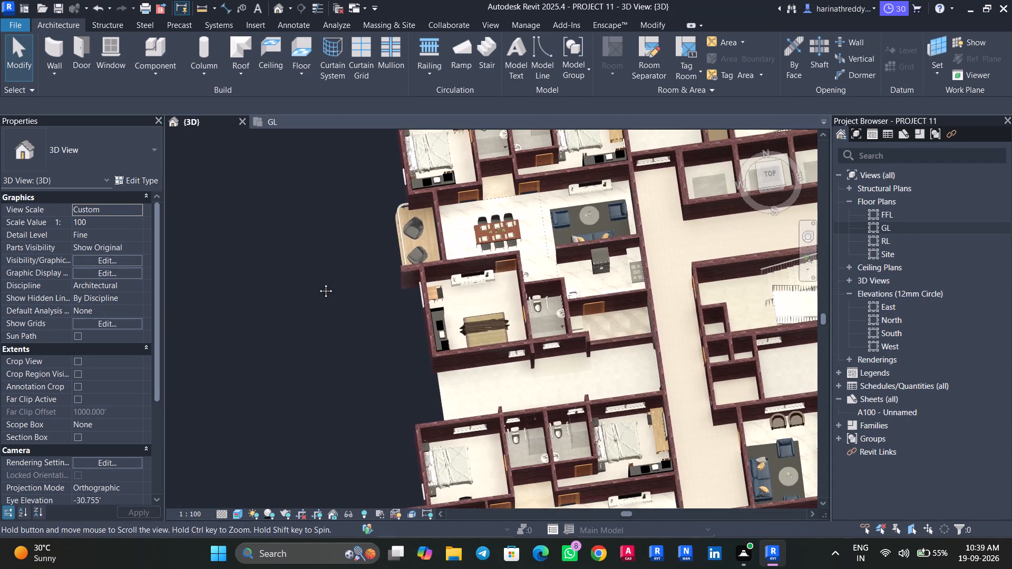
# Select all instances of the Doors_IntSgl 3' DOOR type in the model and set their sill height to 150 mm.
pyautogui.moveTo(318, 283); pyautogui.dragTo(258, 323, button='middle')
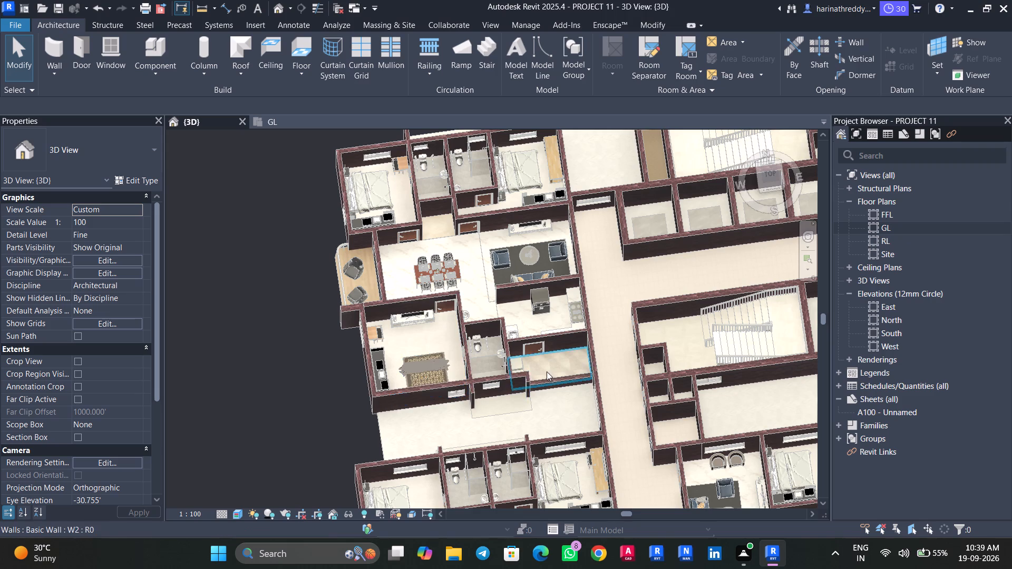
pyautogui.scroll(5, 549, 367)
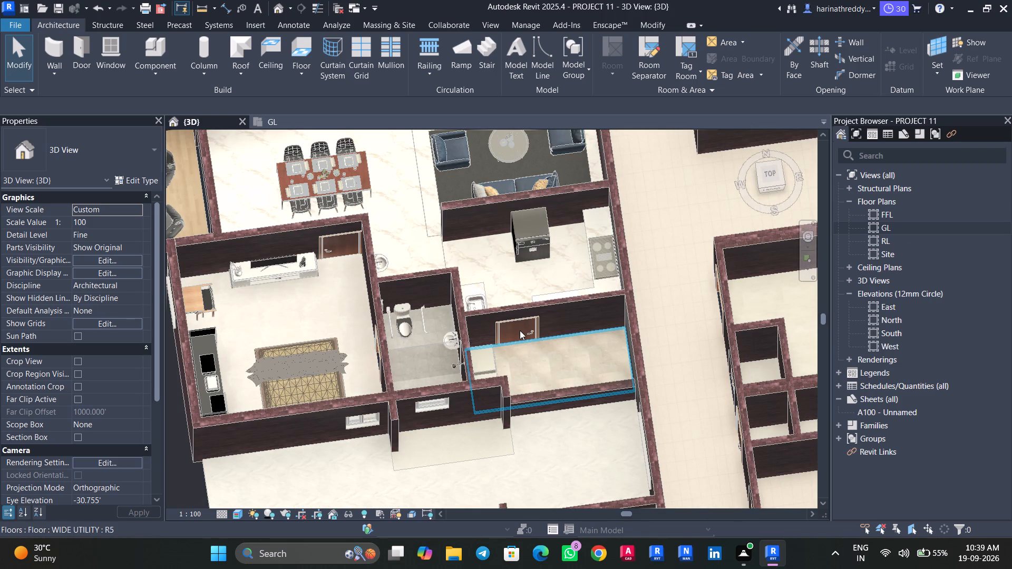
pyautogui.click(520, 330)
pyautogui.press('s')
pyautogui.press('a')
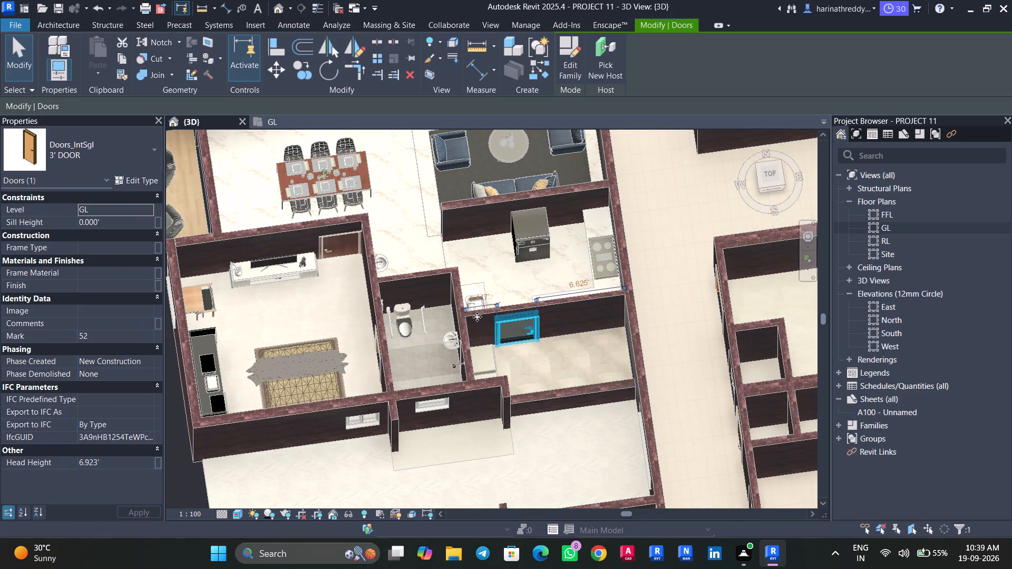
pyautogui.click(123, 220)
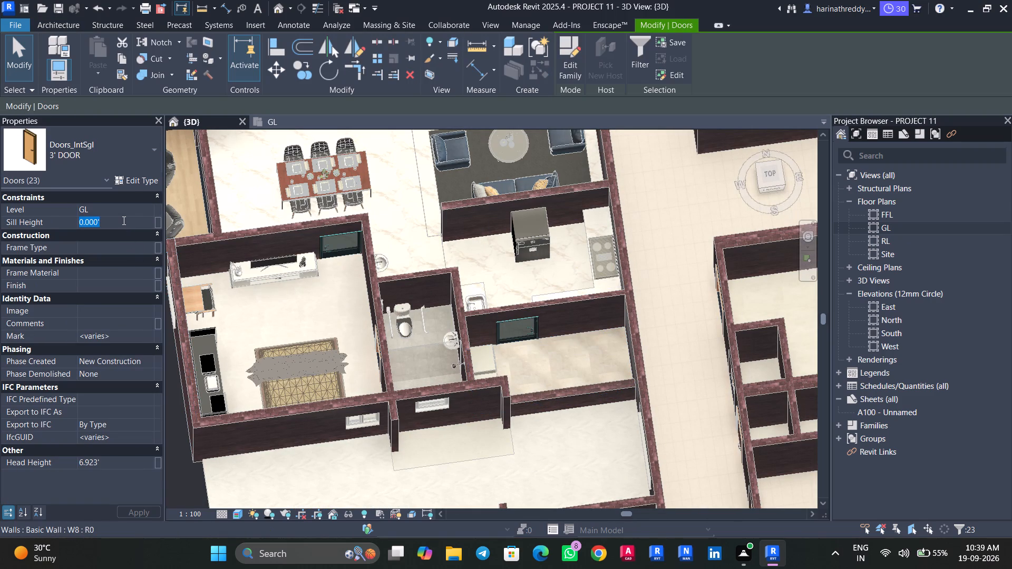
pyautogui.write('150MM')
pyautogui.press('Return')
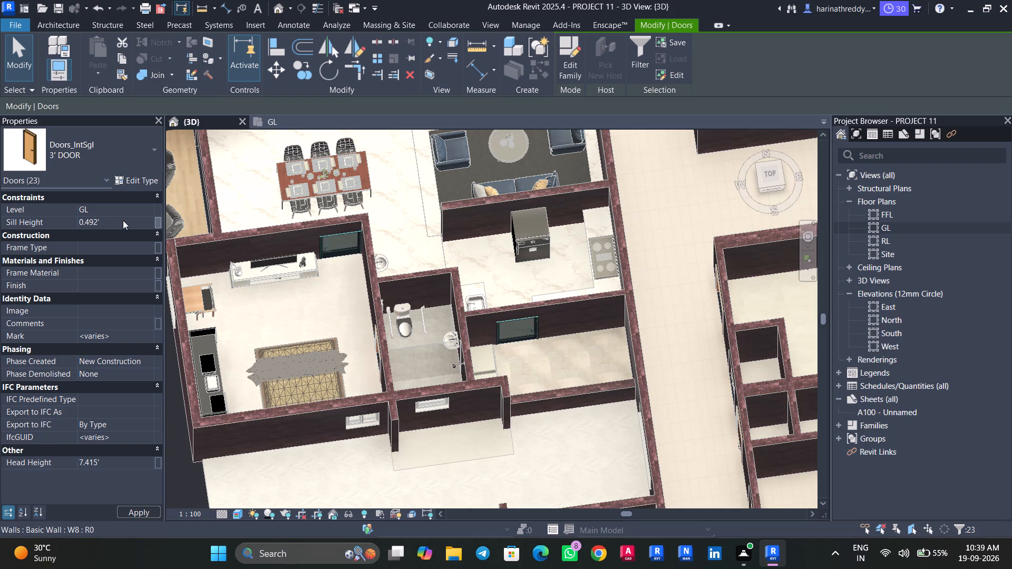
pyautogui.click(537, 315)
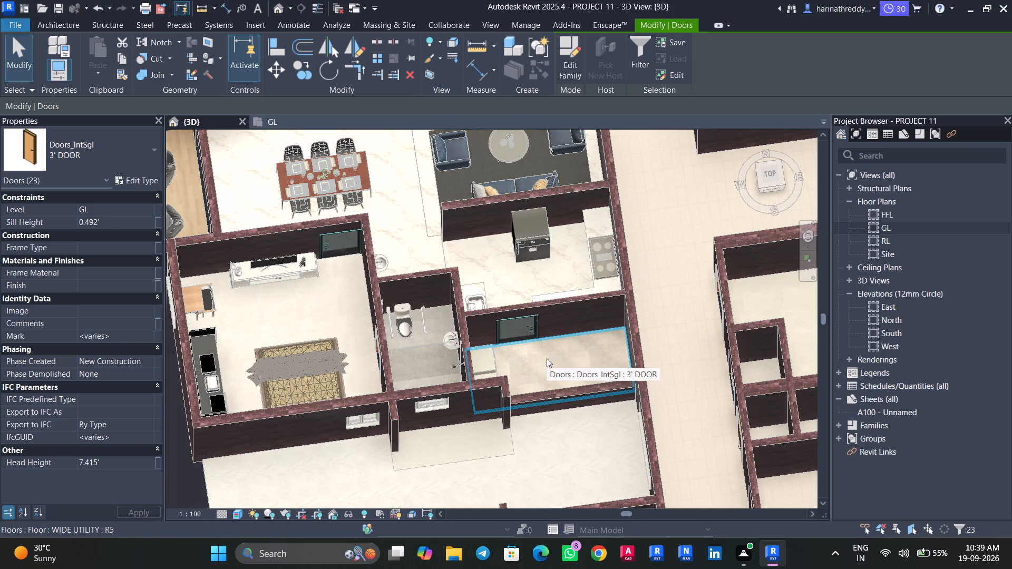
pyautogui.press('Escape')
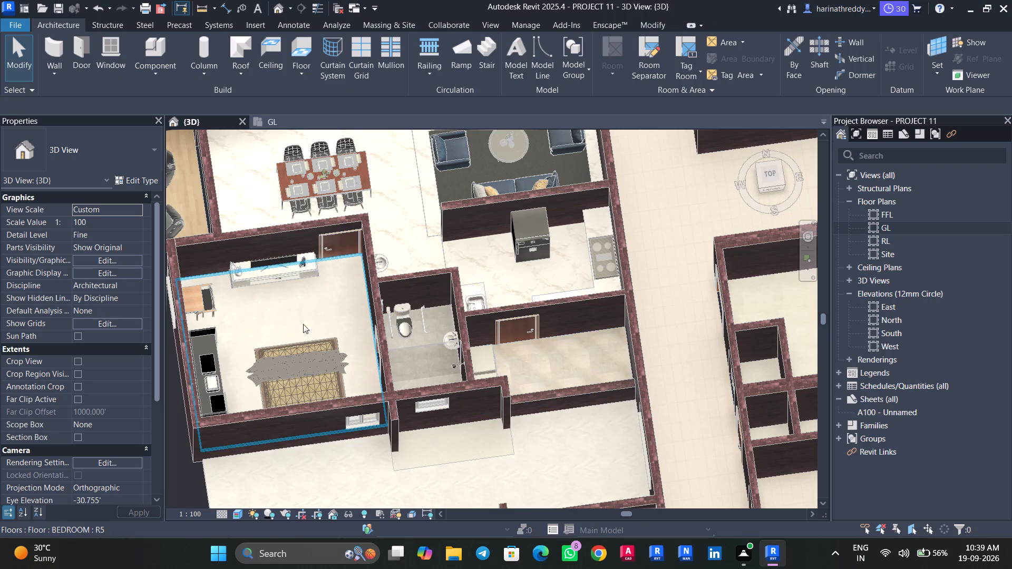
pyautogui.click(338, 250)
pyautogui.press('Escape')
pyautogui.scroll(-5, 348, 332)
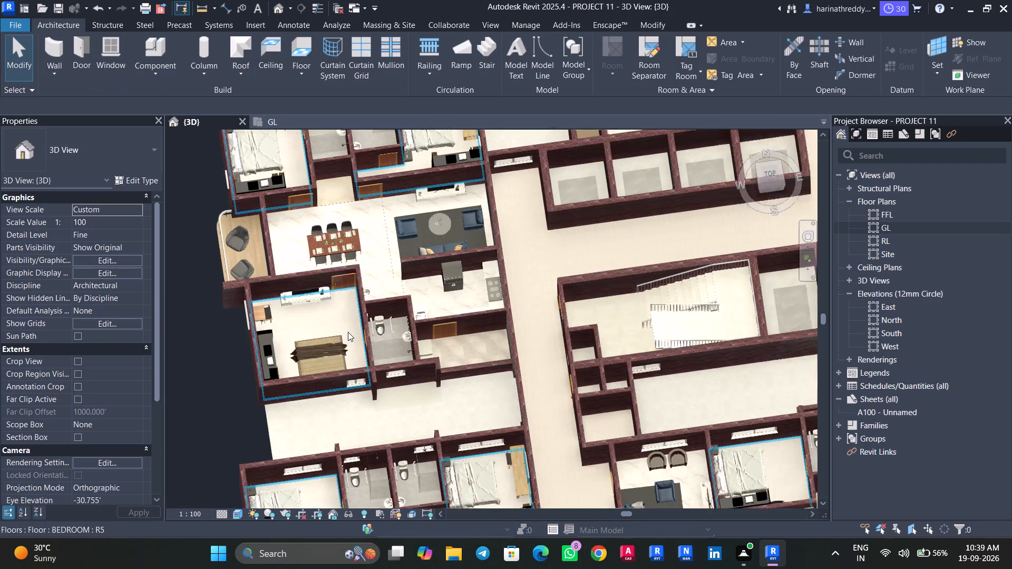
pyautogui.click(304, 219)
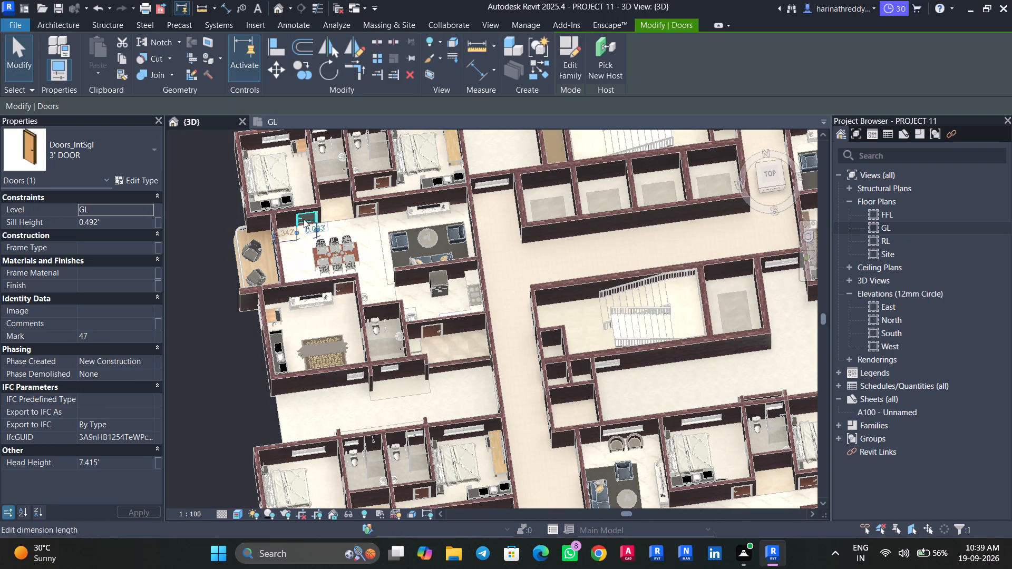
pyautogui.press('Escape')
# Select all instances of the Doors_IntSgl 2.5' DOOR type and set their sill height to 150 mm.
pyautogui.click(382, 185)
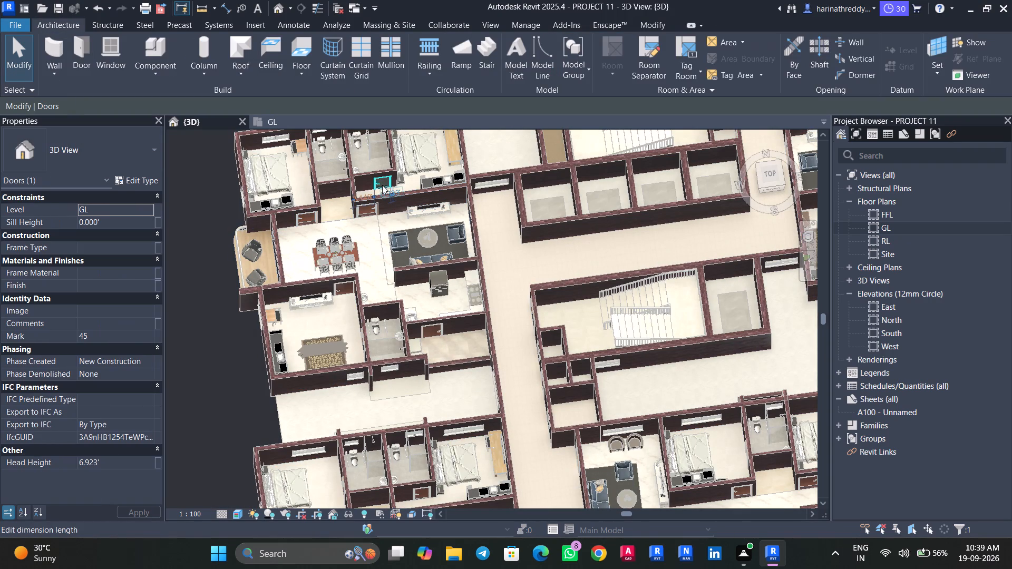
pyautogui.press('s')
pyautogui.press('a')
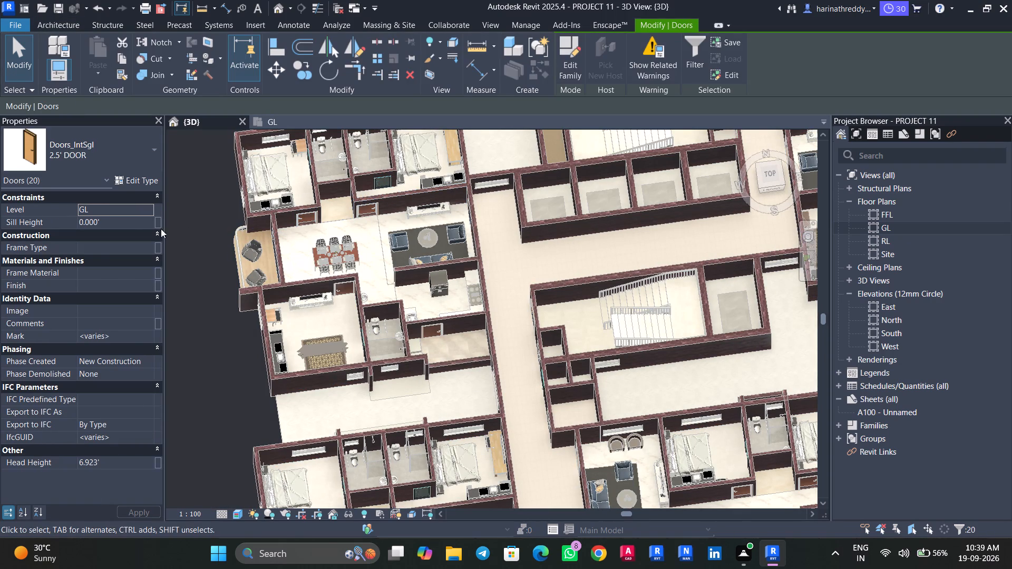
pyautogui.click(131, 223)
pyautogui.write('150MM')
pyautogui.press('Return')
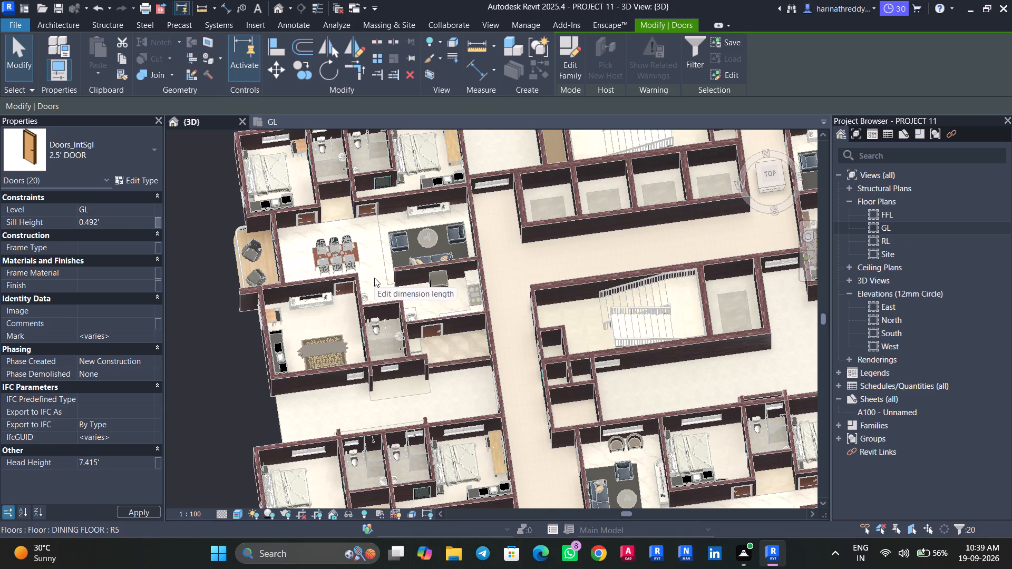
pyautogui.press('Escape')
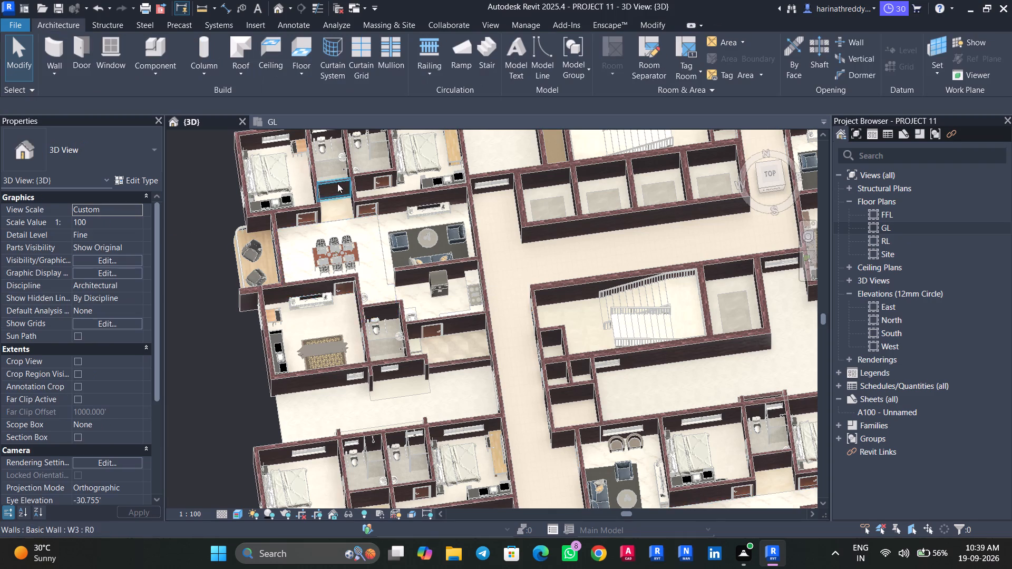
# Select all instances of the Doors_ExtSgl_w-Glazing_Bars_1 3.5' entrance door and set their sill height to 150 mm.
pyautogui.scroll(9, 322, 188)
pyautogui.moveTo(278, 188); pyautogui.dragTo(208, 313, button='middle')
pyautogui.scroll(-5, 207, 309)
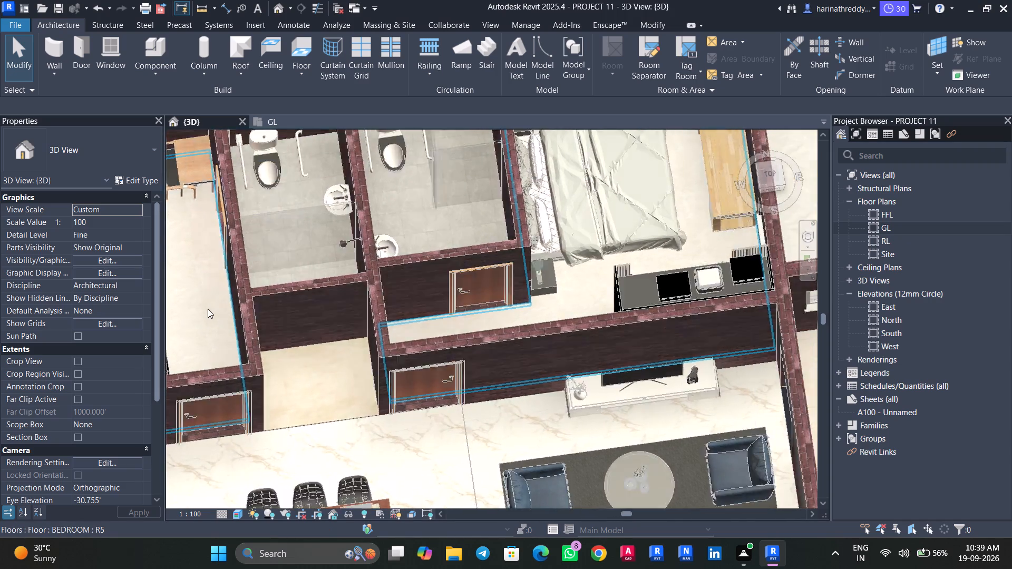
pyautogui.scroll(-5, 457, 324)
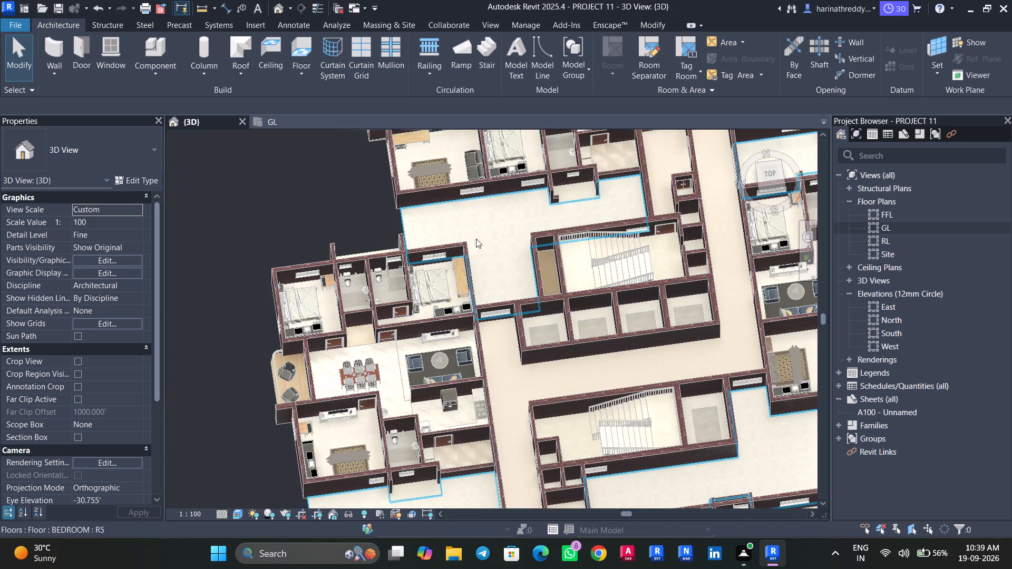
pyautogui.scroll(10, 476, 341)
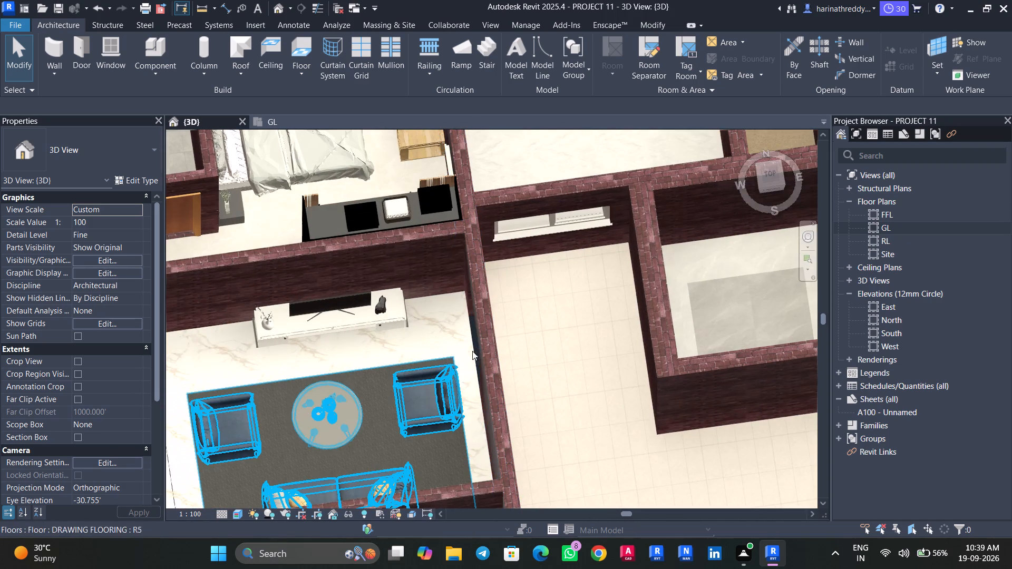
pyautogui.scroll(-5, 561, 367)
pyautogui.keyDown('shift'); pyautogui.moveTo(575, 421); pyautogui.dragTo(545, 337, button='middle'); pyautogui.keyUp('shift')
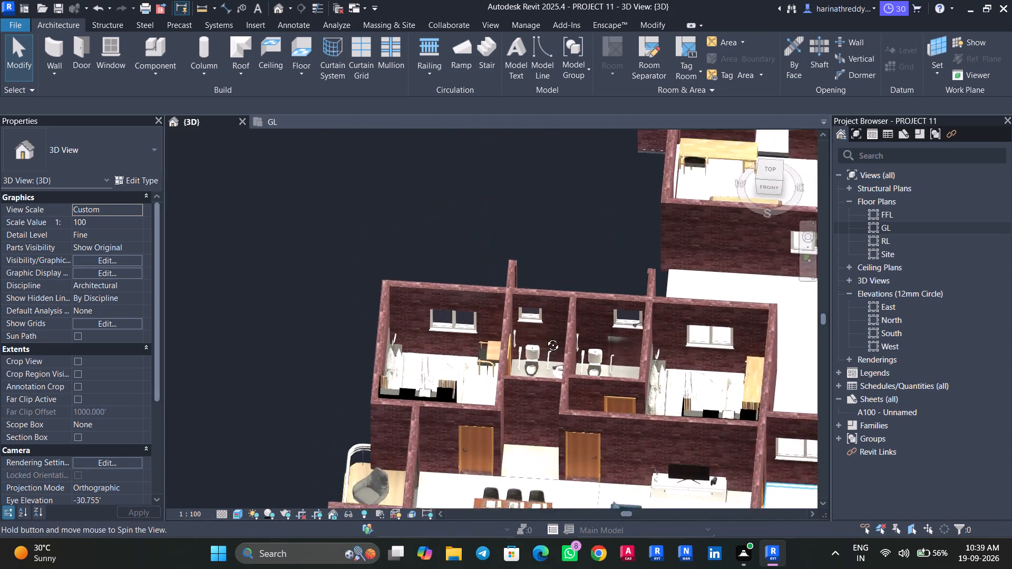
pyautogui.keyDown('shift'); pyautogui.moveTo(545, 337); pyautogui.dragTo(543, 335, button='middle'); pyautogui.keyUp('shift')
pyautogui.scroll(-7, 357, 375)
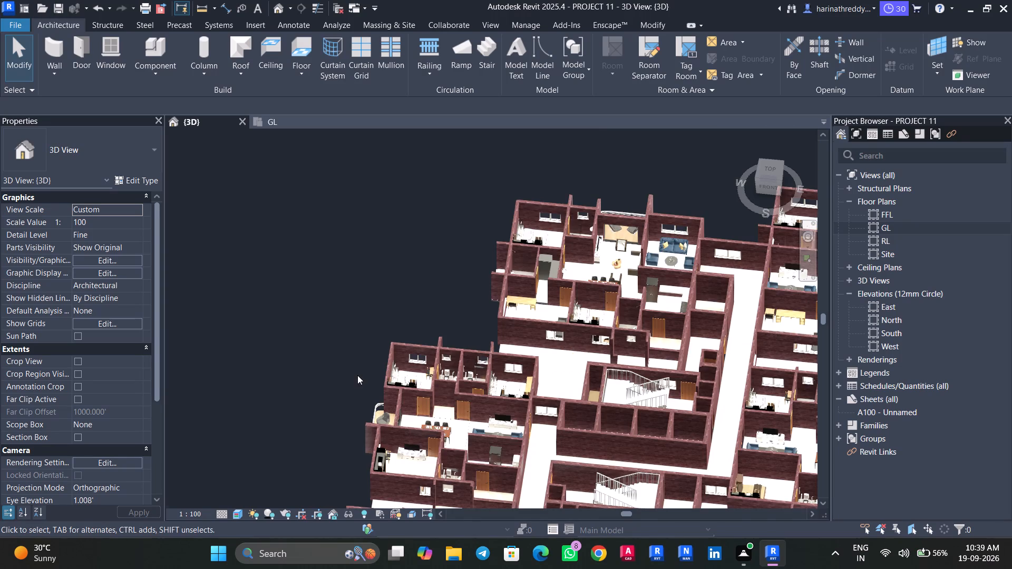
pyautogui.scroll(11, 543, 410)
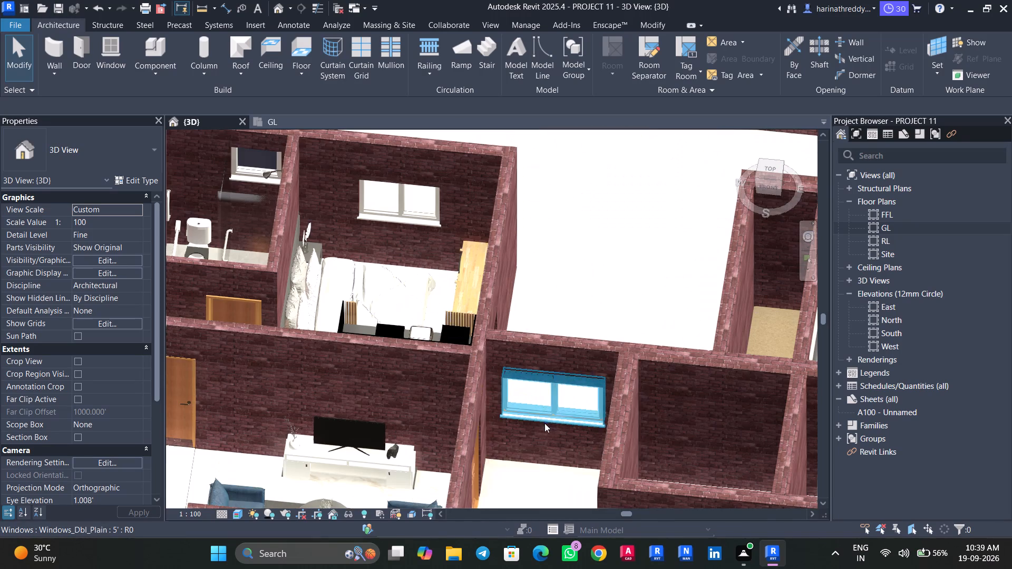
pyautogui.click(475, 477)
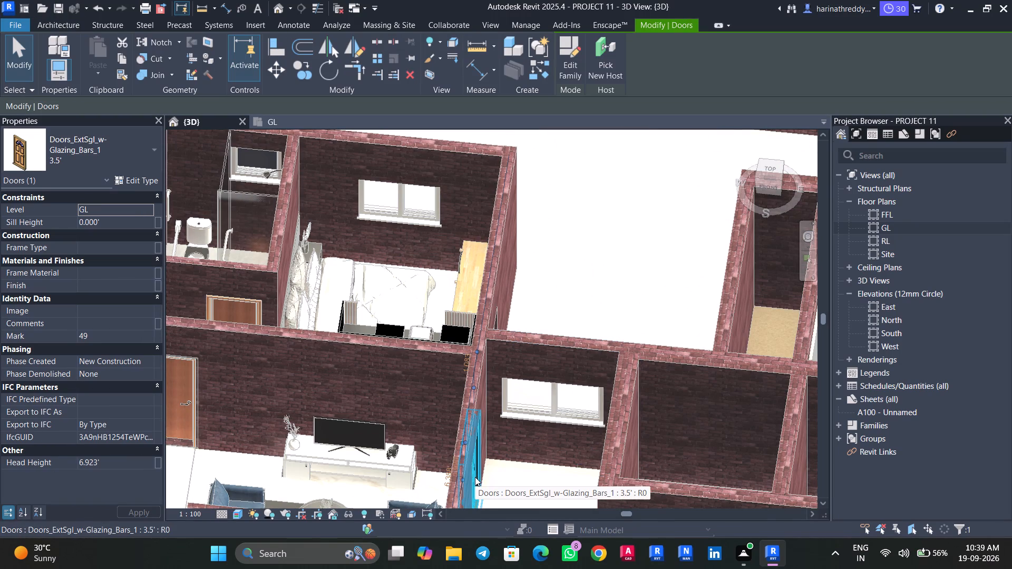
pyautogui.write('SA')
pyautogui.click(115, 223)
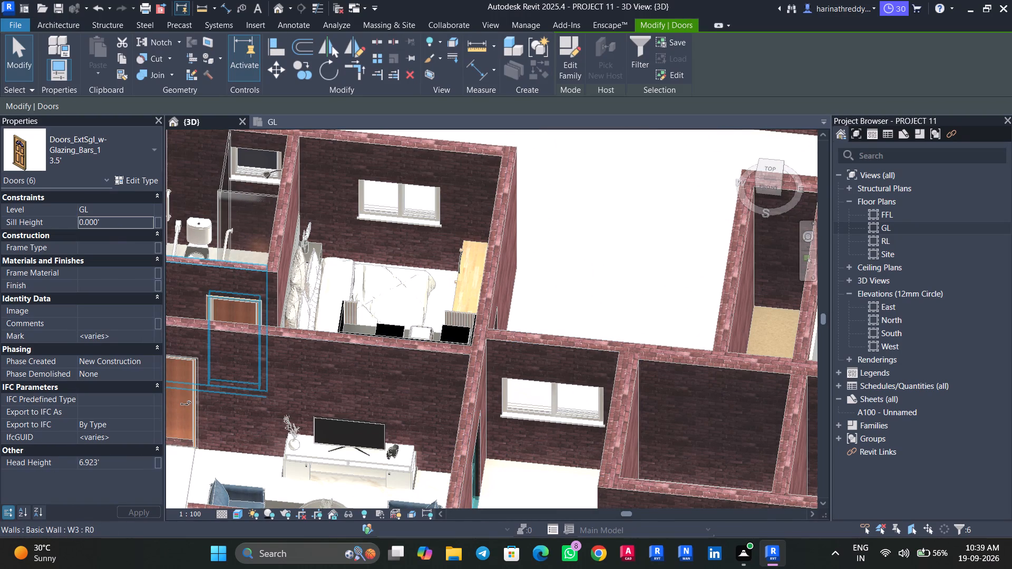
pyautogui.write('150MM')
pyautogui.press('Return')
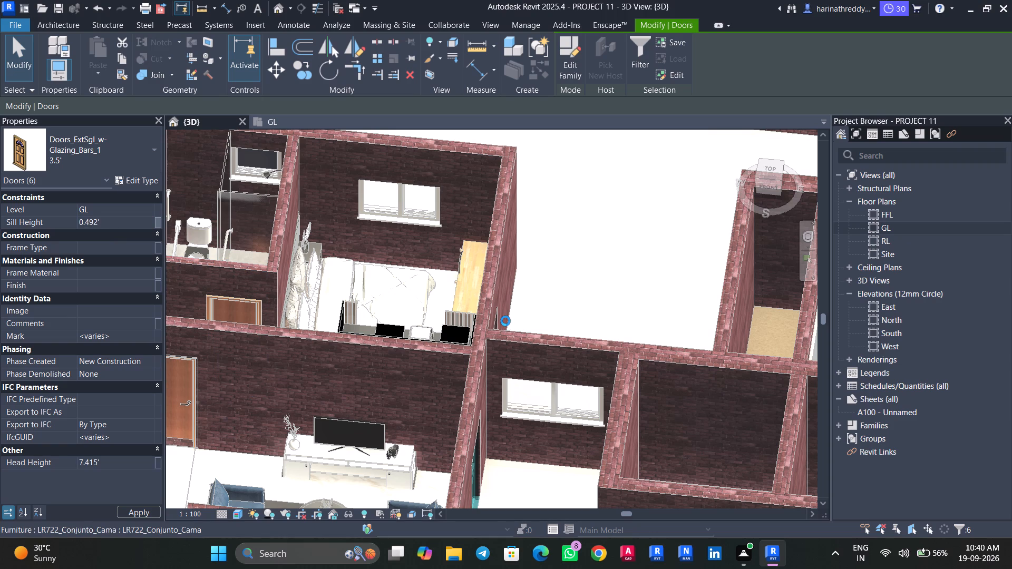
# Examine the door positions across the apartments and corridor in the 3D view.
pyautogui.scroll(-13, 506, 322)
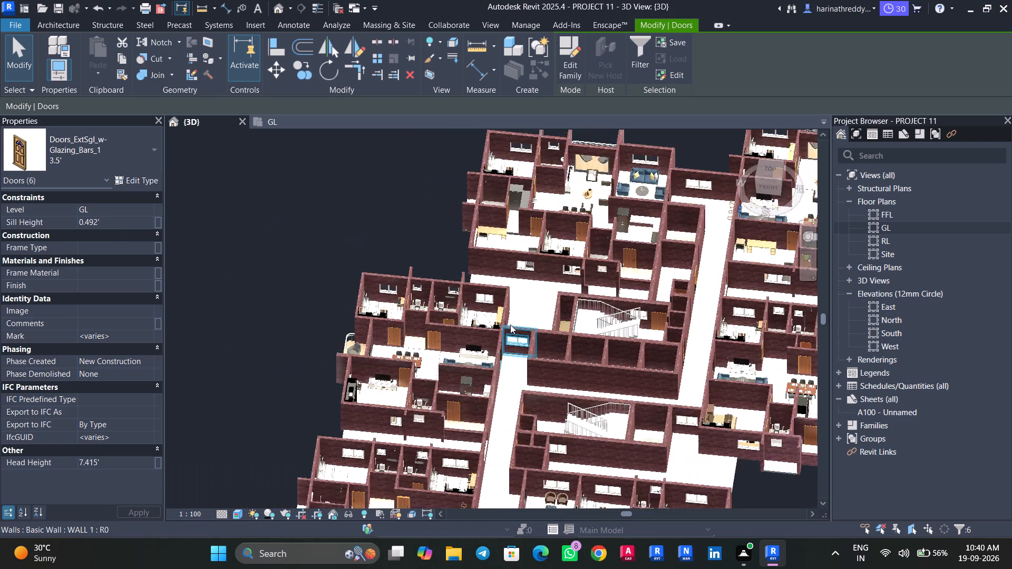
pyautogui.scroll(5, 458, 398)
pyautogui.moveTo(209, 376); pyautogui.dragTo(269, 182, button='middle')
pyautogui.moveTo(260, 222); pyautogui.dragTo(240, 304, button='middle')
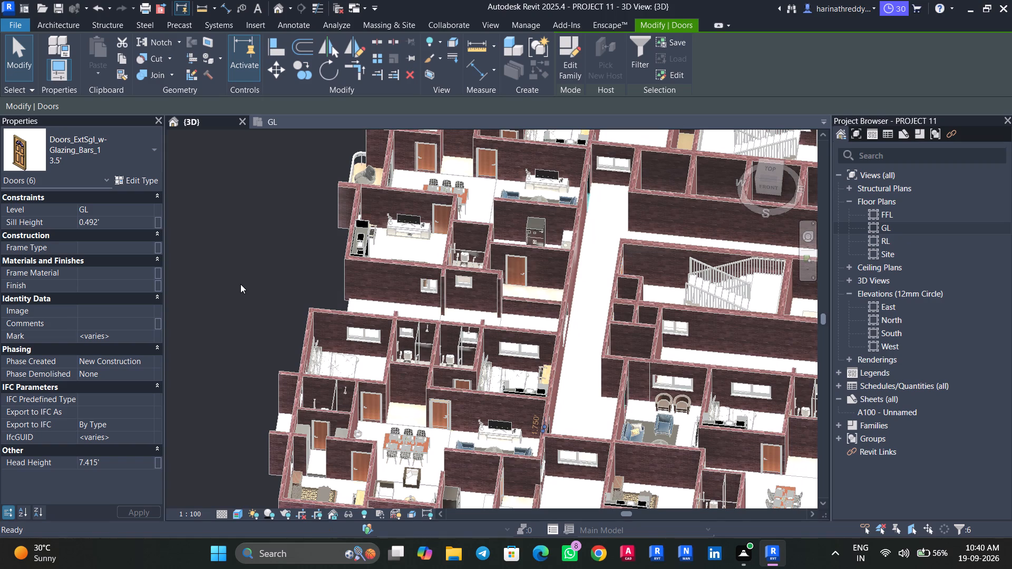
pyautogui.moveTo(252, 266); pyautogui.dragTo(240, 308, button='middle')
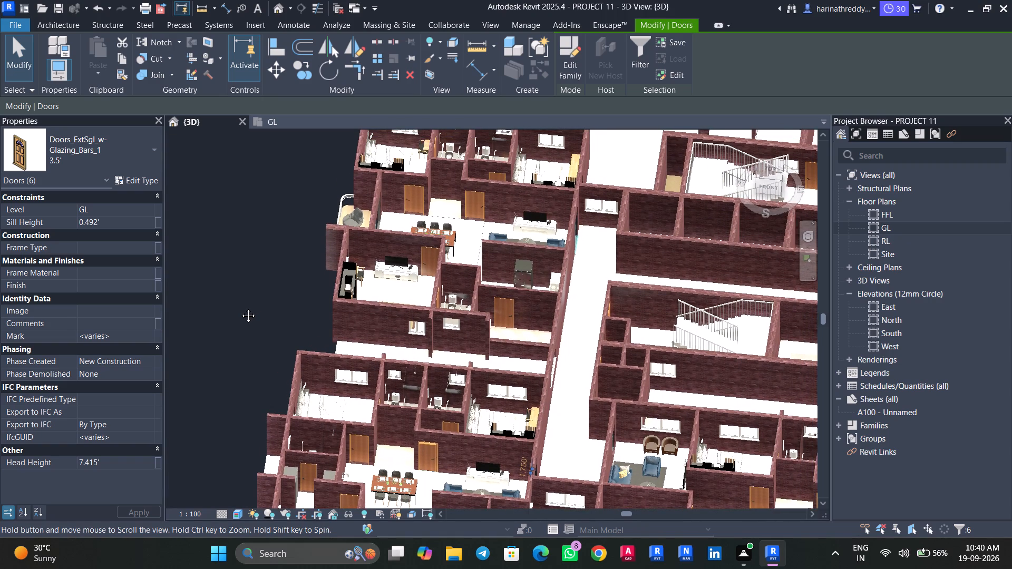
pyautogui.moveTo(240, 308); pyautogui.dragTo(223, 290, button='middle')
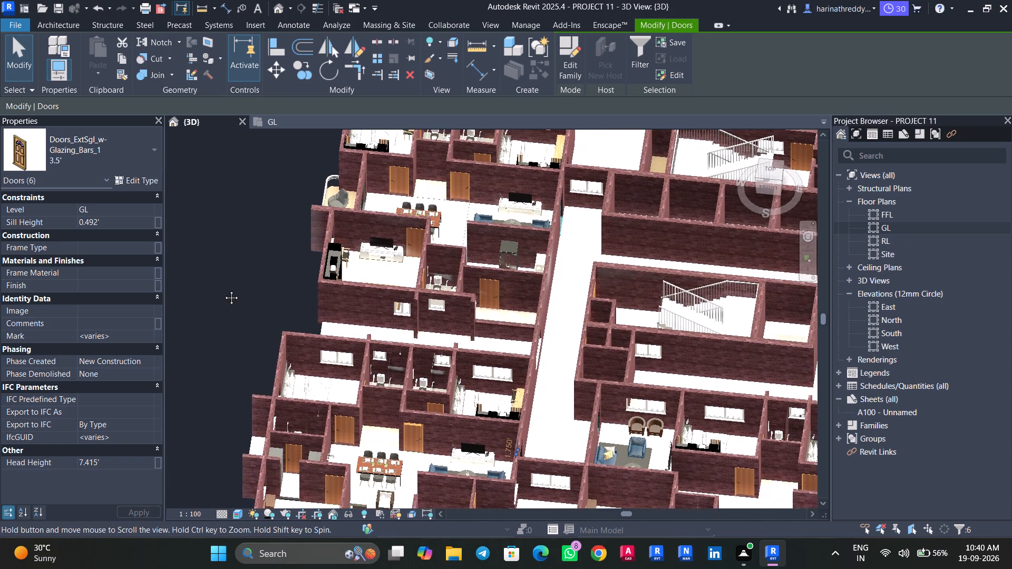
pyautogui.moveTo(223, 290); pyautogui.dragTo(222, 290, button='middle')
# Save the project.
pyautogui.hotkey('ctrl', 's')
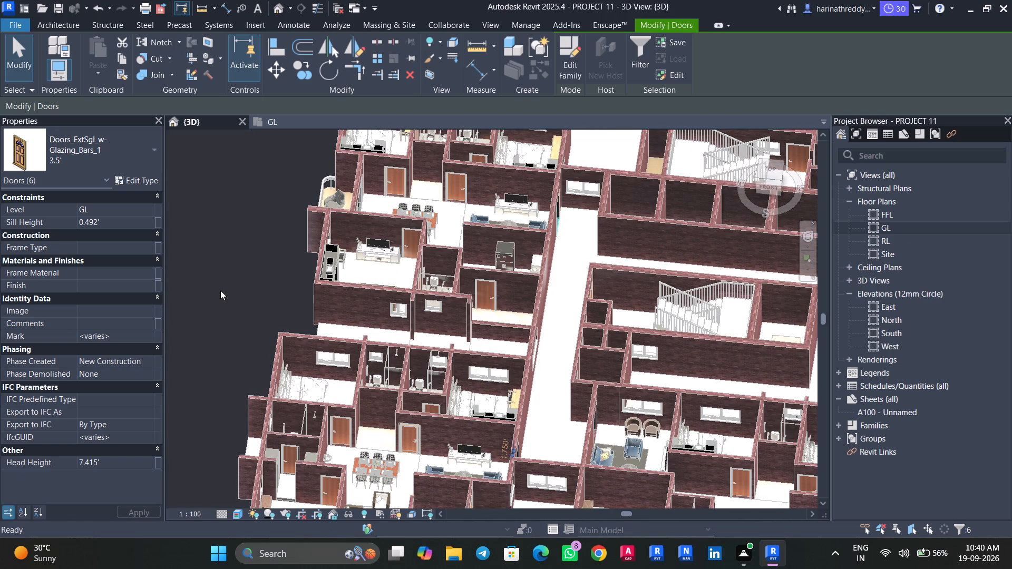
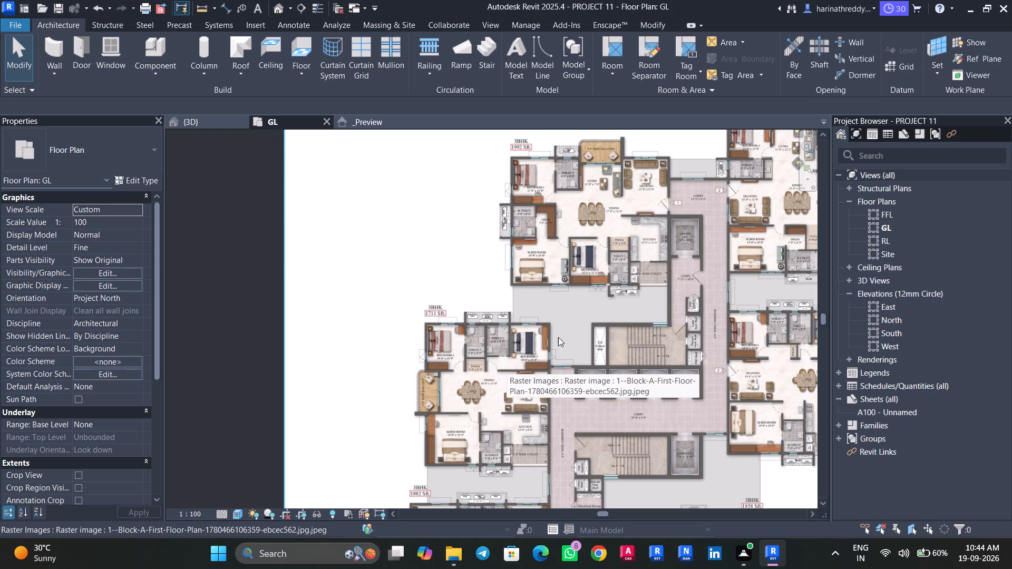
# Examine the GL floor plan around the staircases, lobby and the row of lifts.
pyautogui.scroll(8, 588, 374)
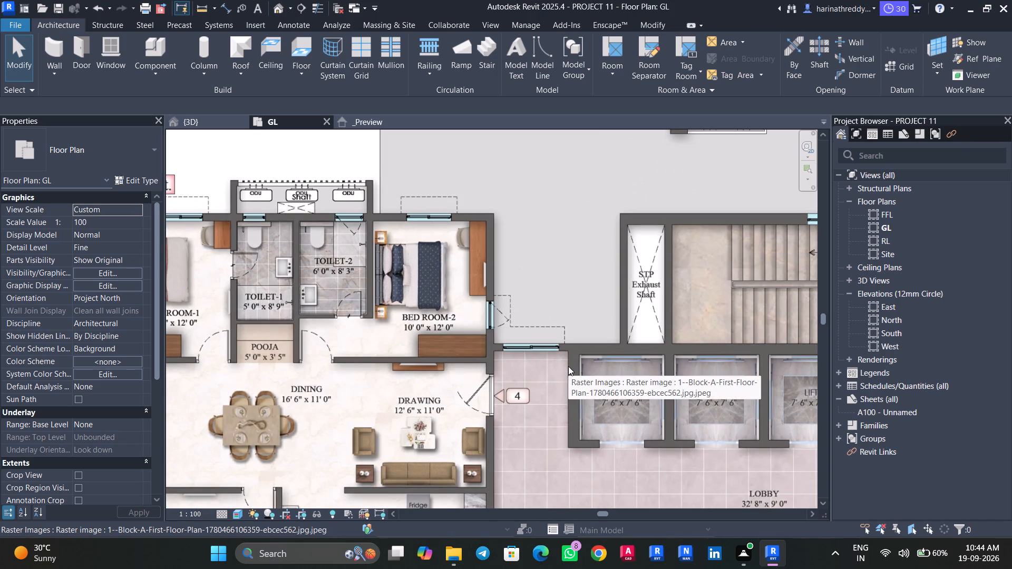
pyautogui.scroll(-16, 570, 366)
pyautogui.scroll(4, 592, 331)
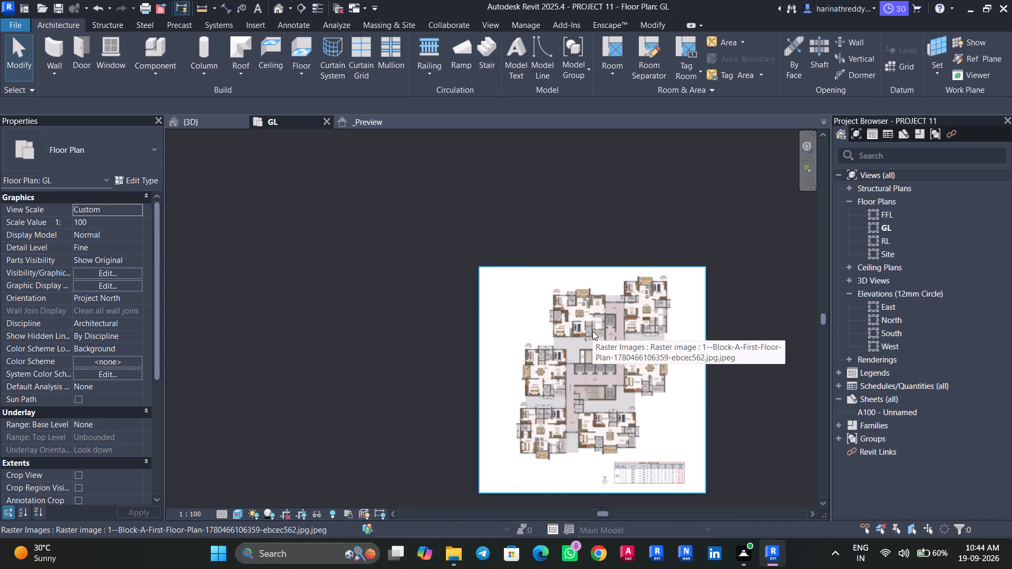
pyautogui.scroll(10, 592, 331)
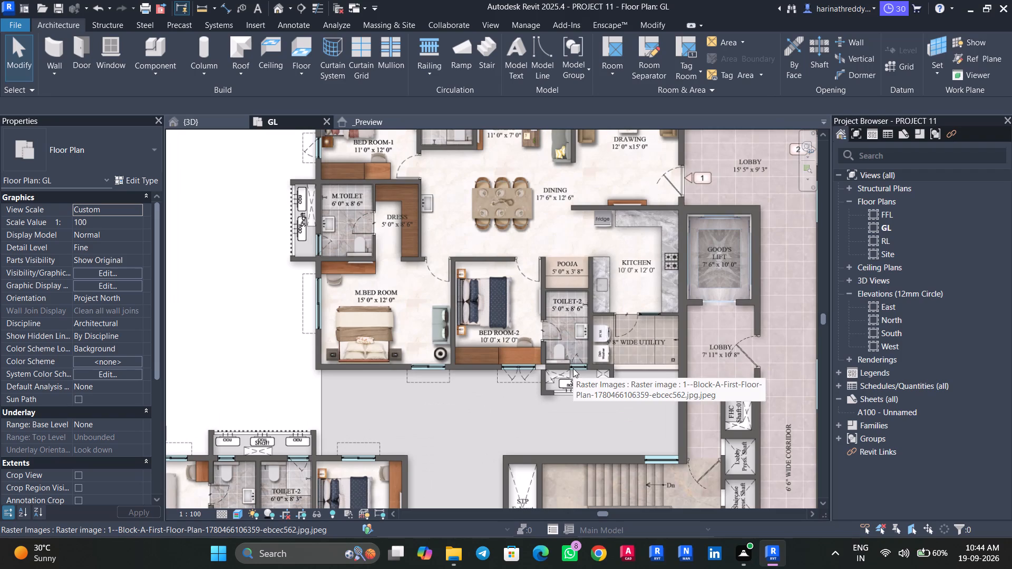
pyautogui.scroll(4, 544, 405)
pyautogui.scroll(-9, 542, 397)
pyautogui.moveTo(548, 407); pyautogui.dragTo(522, 338, button='middle')
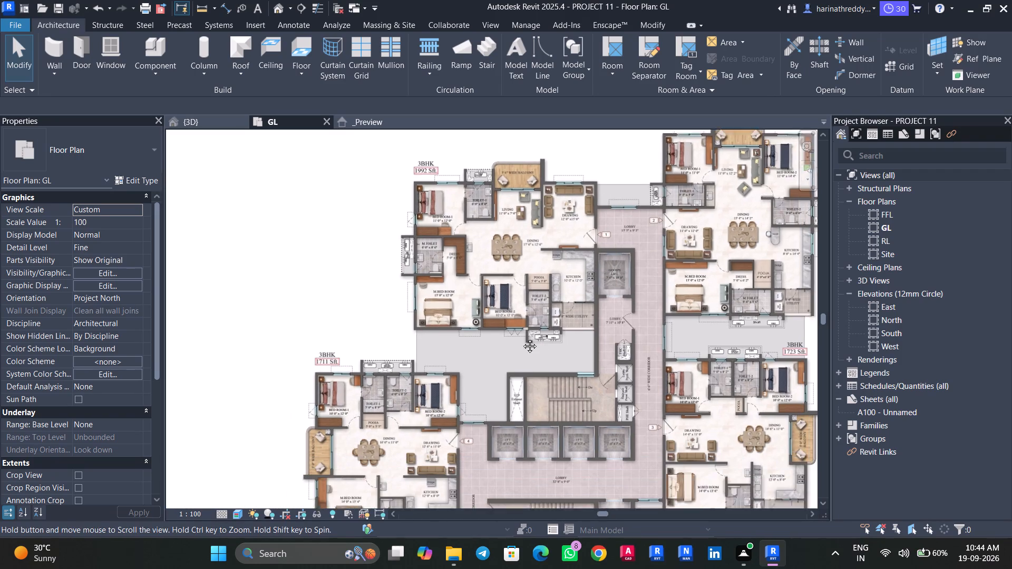
pyautogui.moveTo(522, 338); pyautogui.dragTo(510, 301, button='middle')
pyautogui.scroll(5, 545, 385)
pyautogui.moveTo(646, 437); pyautogui.dragTo(627, 374, button='middle')
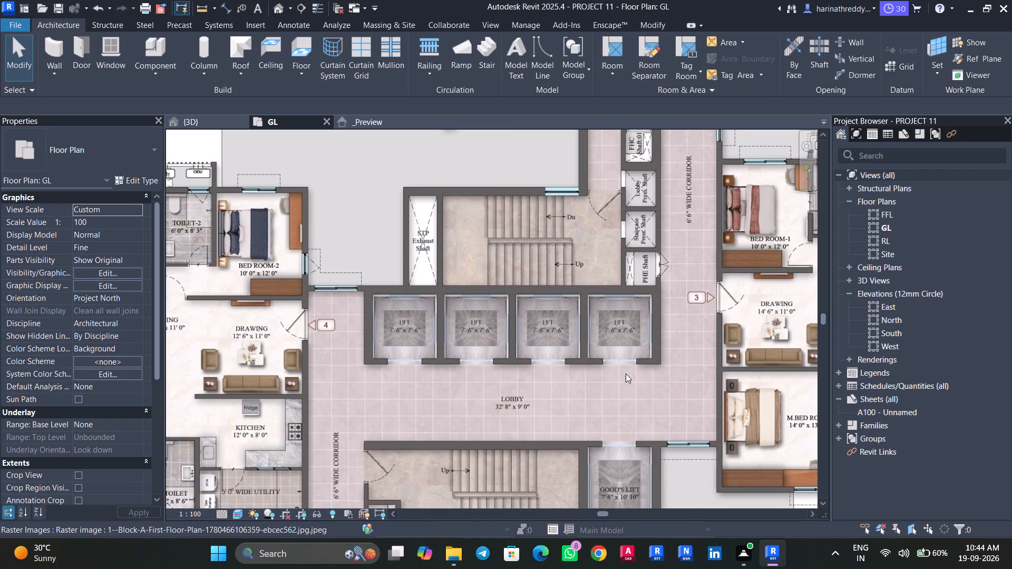
pyautogui.scroll(5, 463, 384)
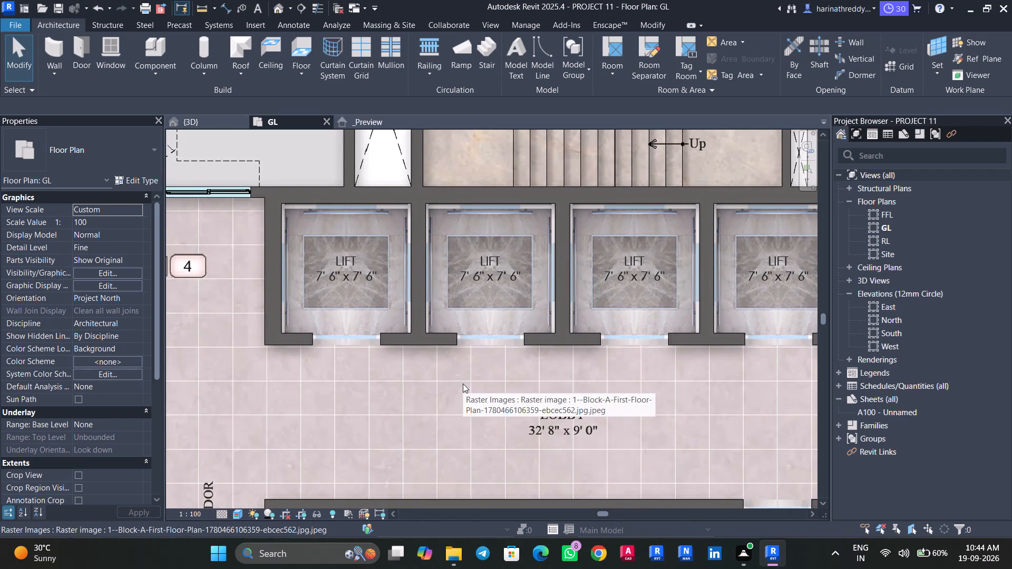
# Look through the loaded component types for one suited to the lift openings.
pyautogui.write('CM')
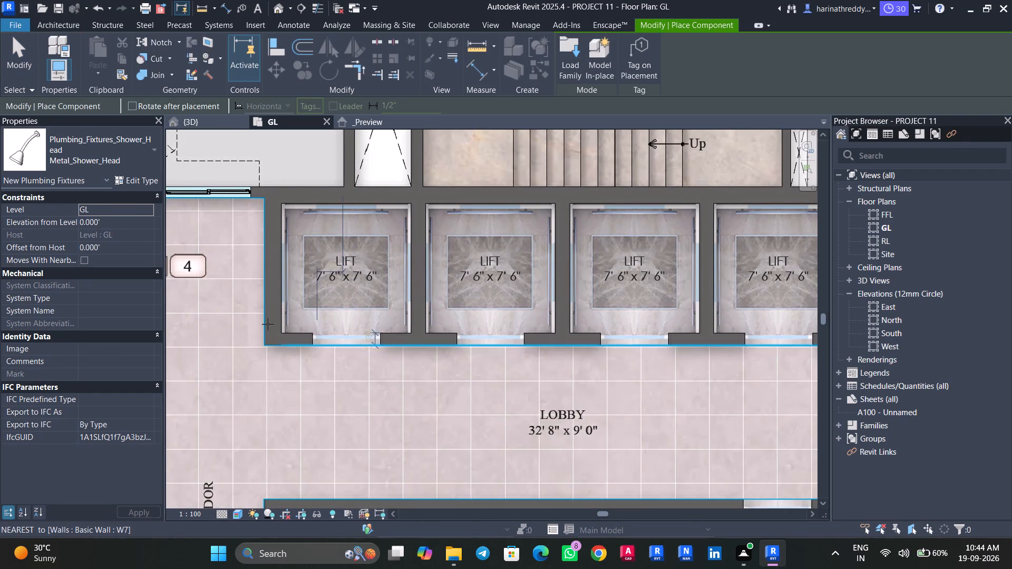
pyautogui.click(11, 151)
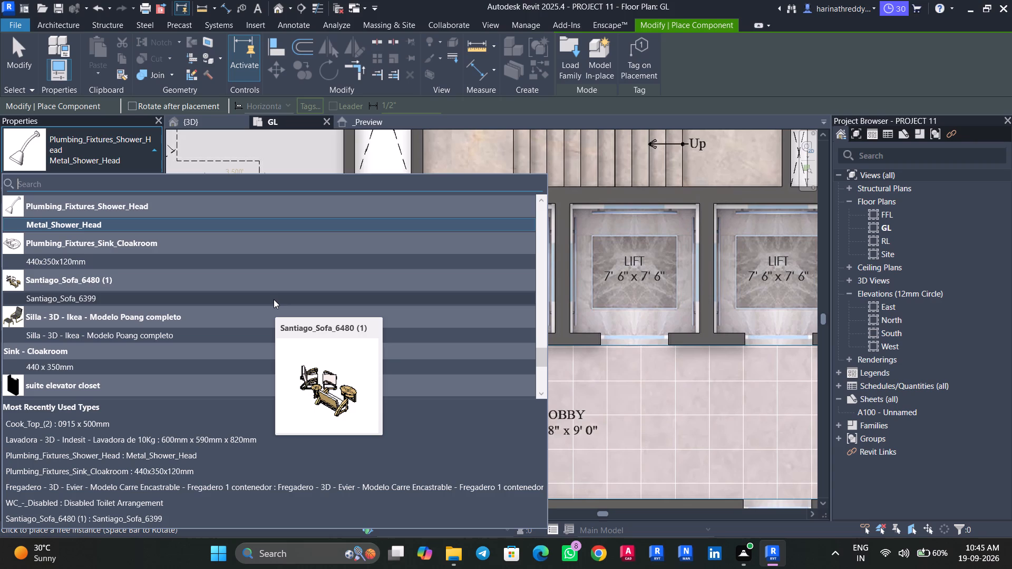
pyautogui.scroll(14, 192, 302)
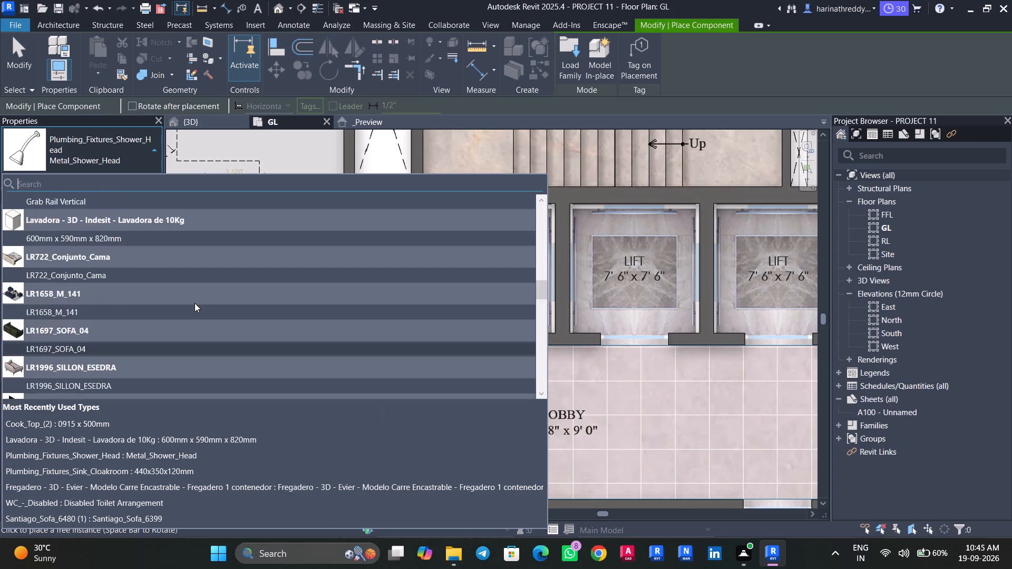
pyautogui.scroll(4, 194, 303)
pyautogui.scroll(18, 194, 303)
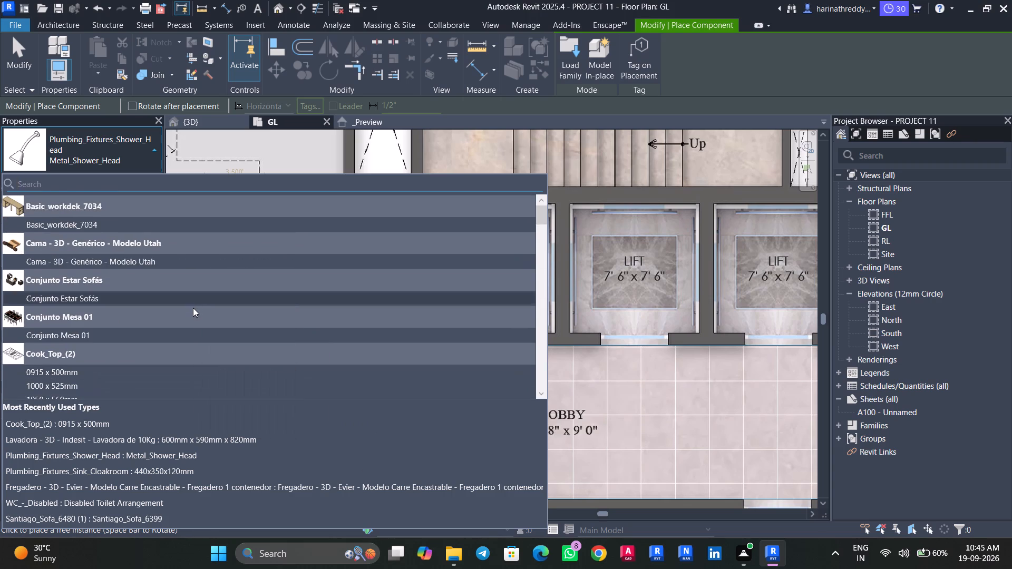
pyautogui.scroll(-20, 193, 308)
pyautogui.scroll(-3, 193, 308)
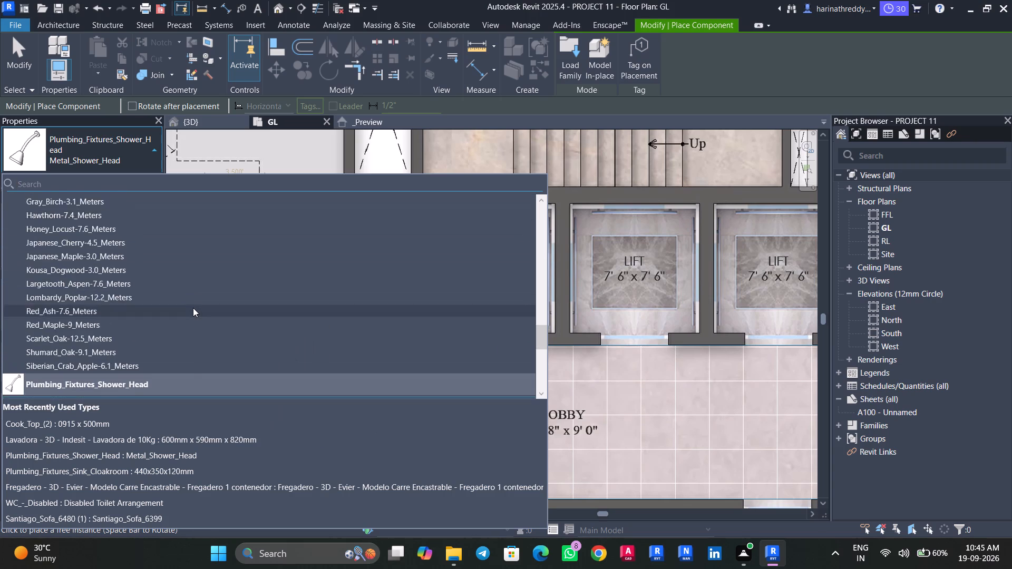
pyautogui.scroll(-3, 193, 308)
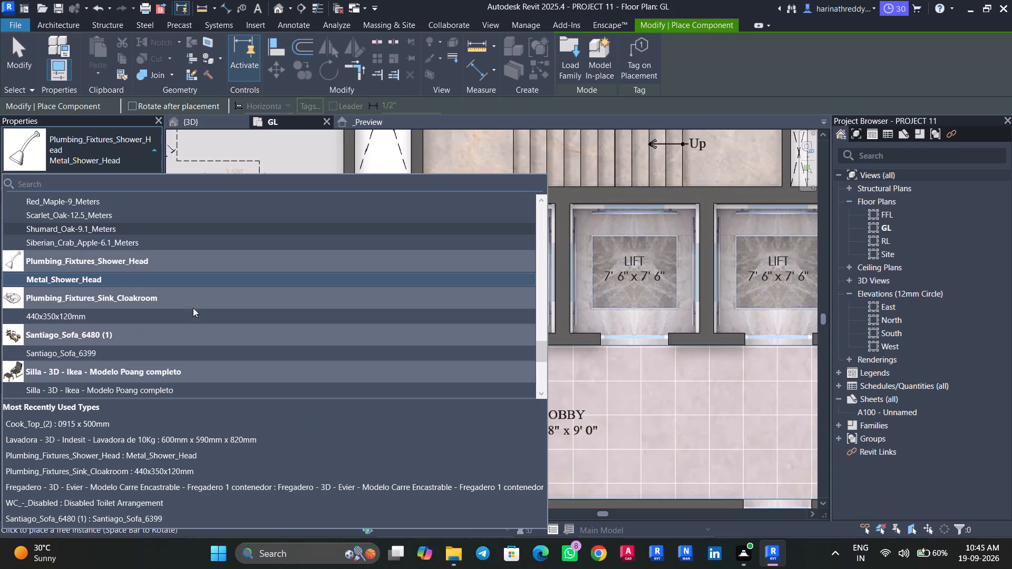
pyautogui.scroll(-5, 193, 308)
pyautogui.scroll(2, 193, 308)
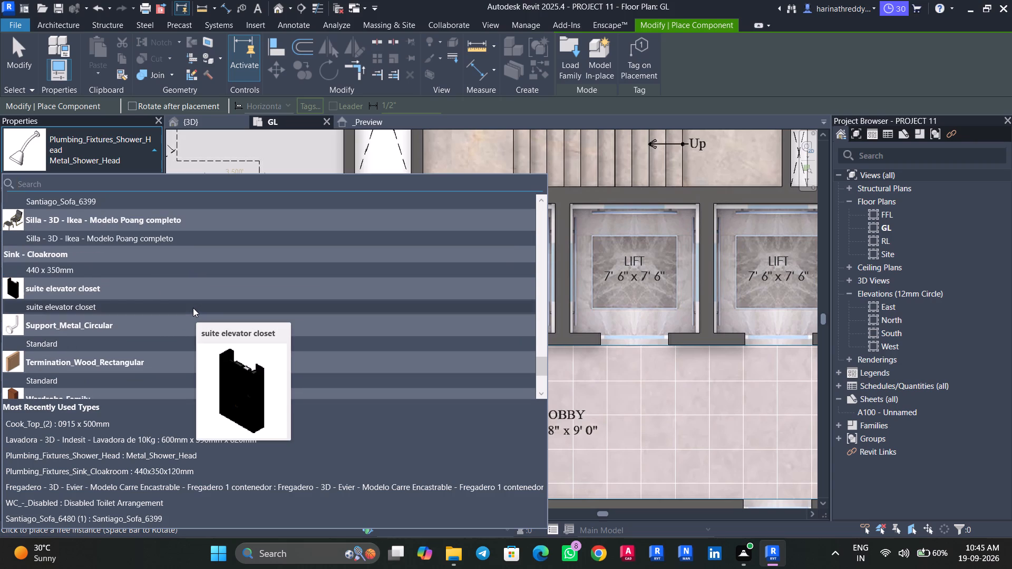
pyautogui.scroll(1, 193, 308)
pyautogui.scroll(-7, 181, 328)
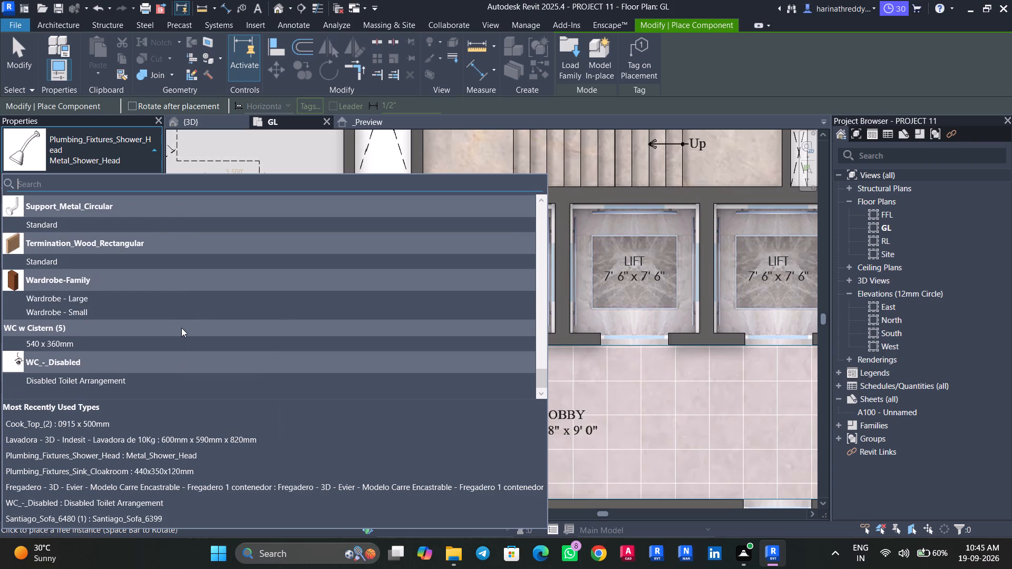
pyautogui.scroll(-2, 181, 328)
pyautogui.click(161, 342)
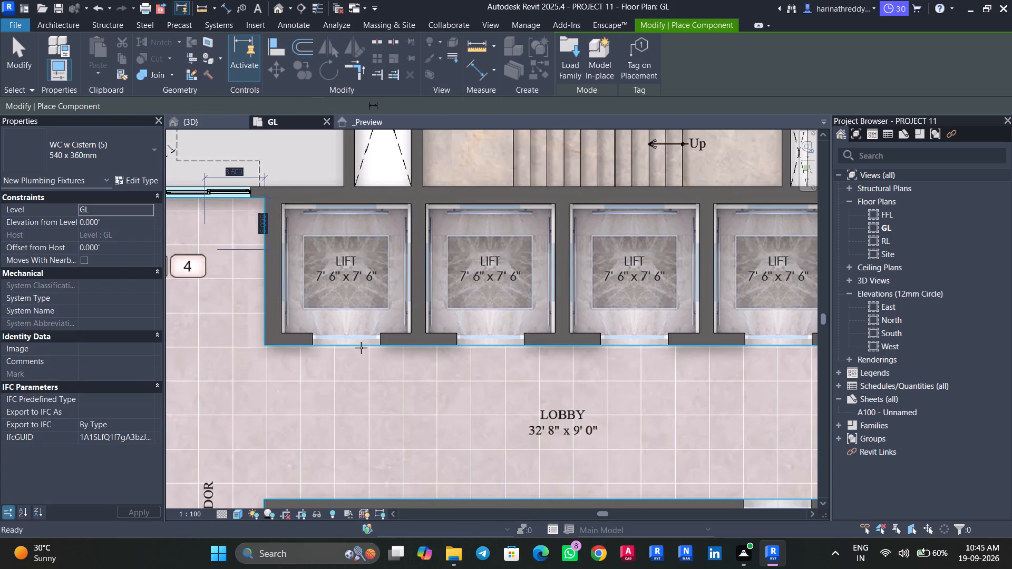
pyautogui.click(95, 135)
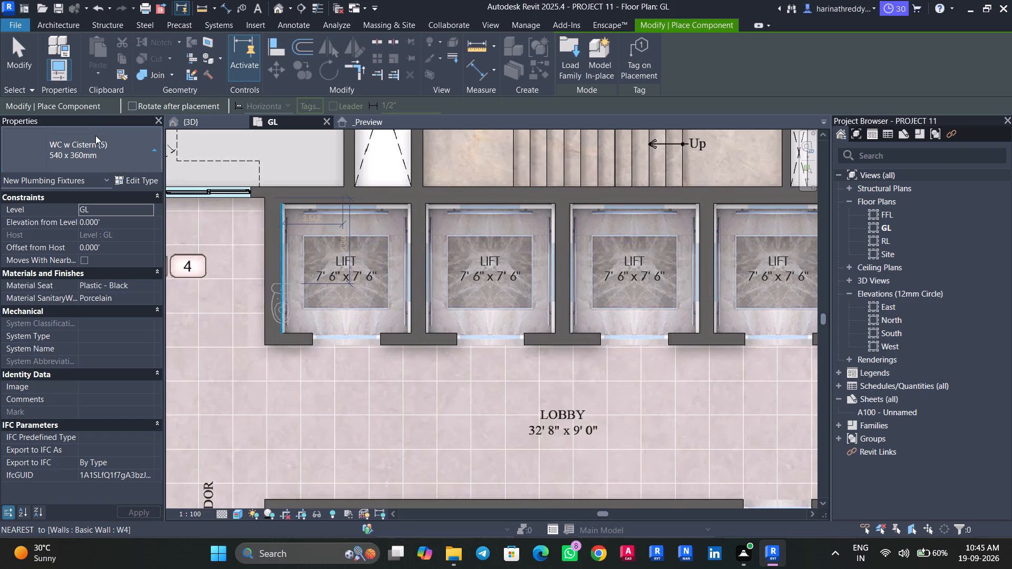
pyautogui.scroll(8, 61, 306)
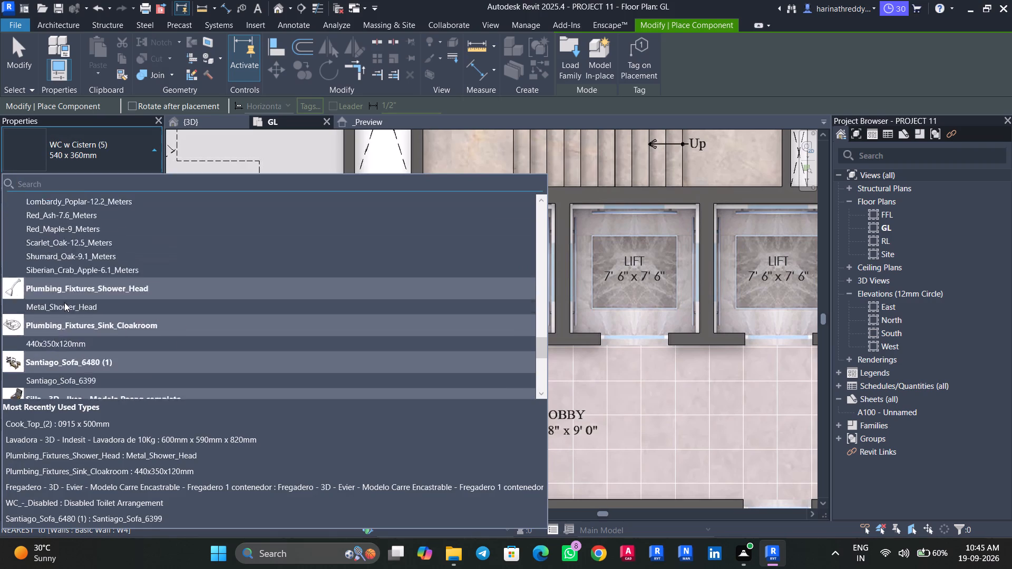
pyautogui.scroll(7, 64, 302)
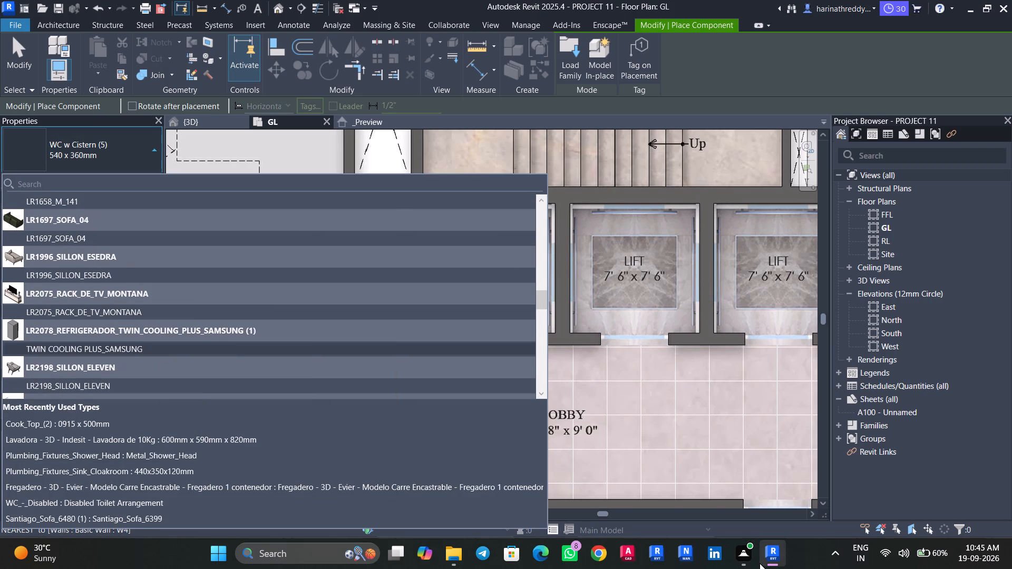
pyautogui.scroll(4, 125, 288)
pyautogui.scroll(5, 79, 326)
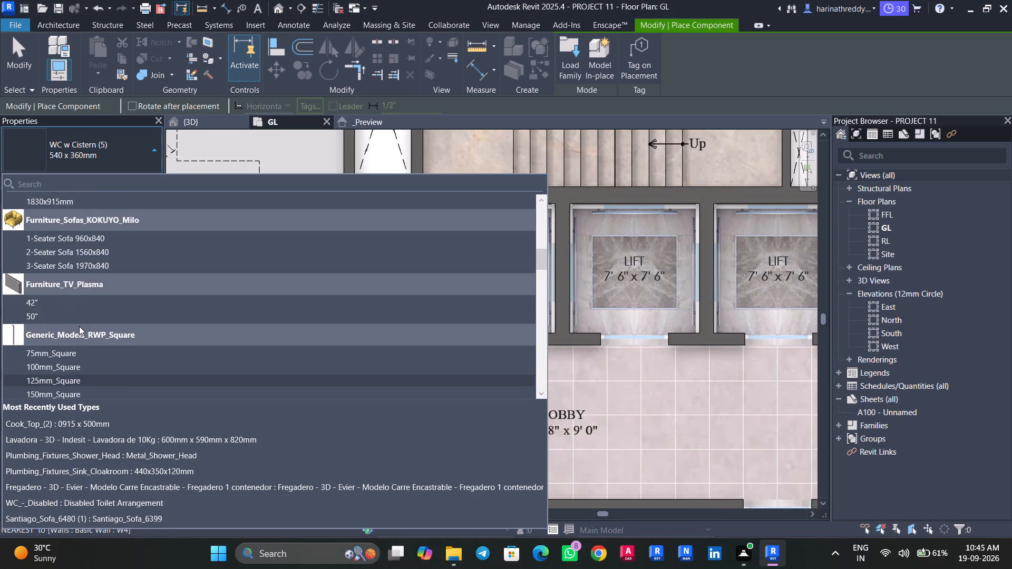
pyautogui.scroll(16, 79, 326)
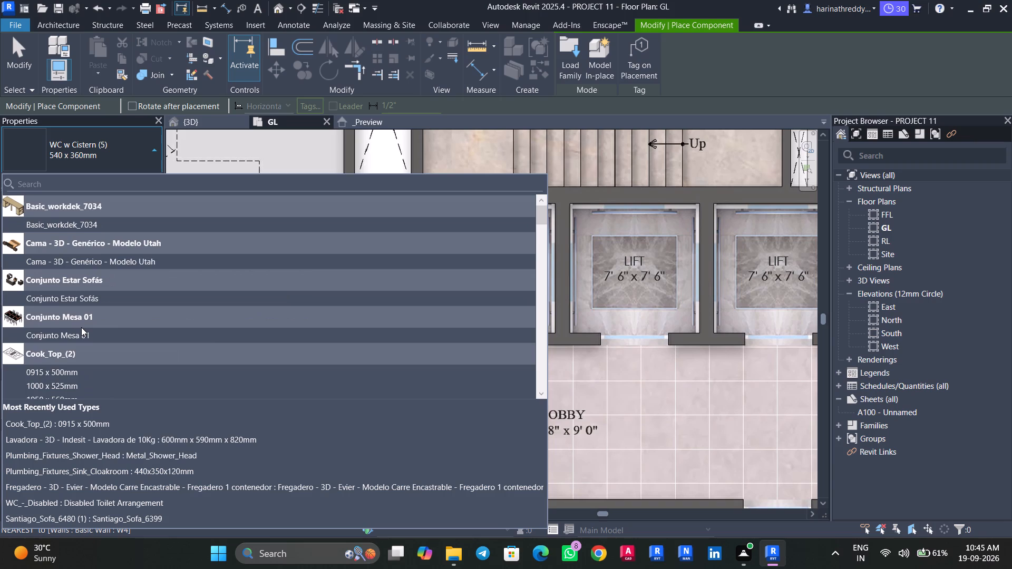
pyautogui.scroll(2, 81, 327)
pyautogui.scroll(-2, 81, 327)
pyautogui.press('Escape')
pyautogui.press('Escape')
pyautogui.press('Escape')
pyautogui.press('Escape')
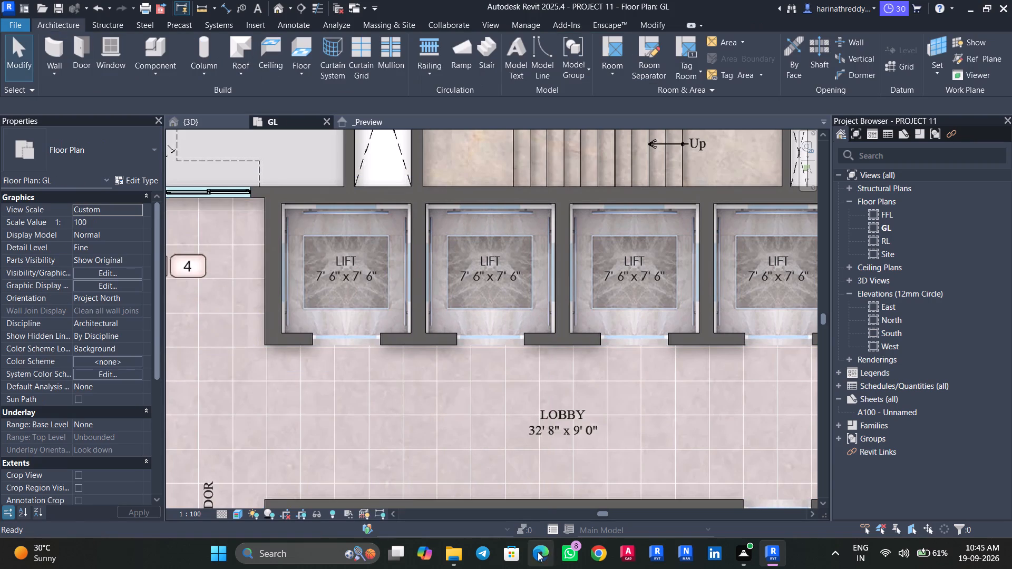
# Open the Aluprof_MB-82HS-SI_SlidingDoor Slide-Fix family from its downloaded folder in File Explorer and load it into PROJECT 11.
pyautogui.click(461, 554)
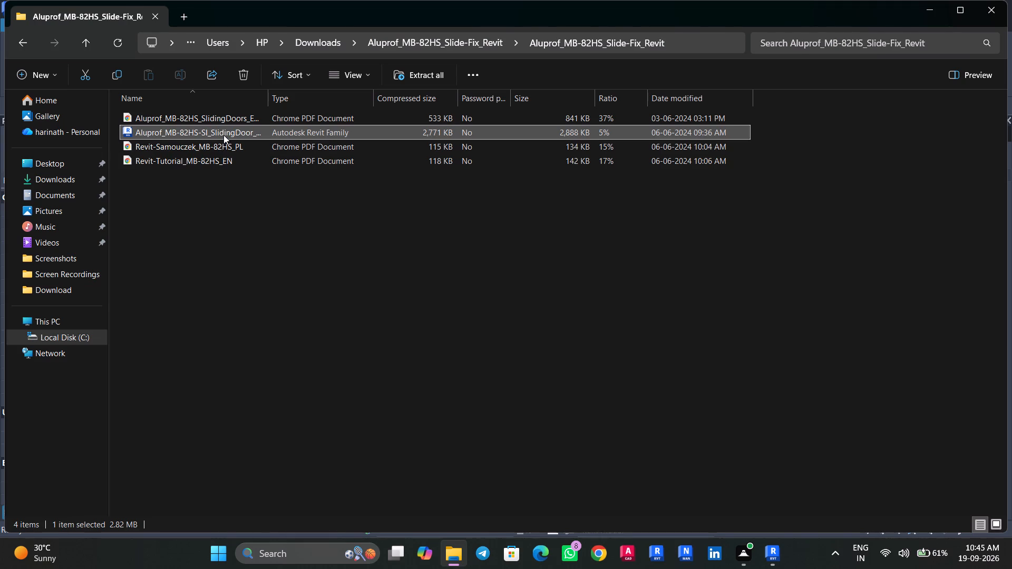
pyautogui.doubleClick(223, 134)
pyautogui.click(416, 264)
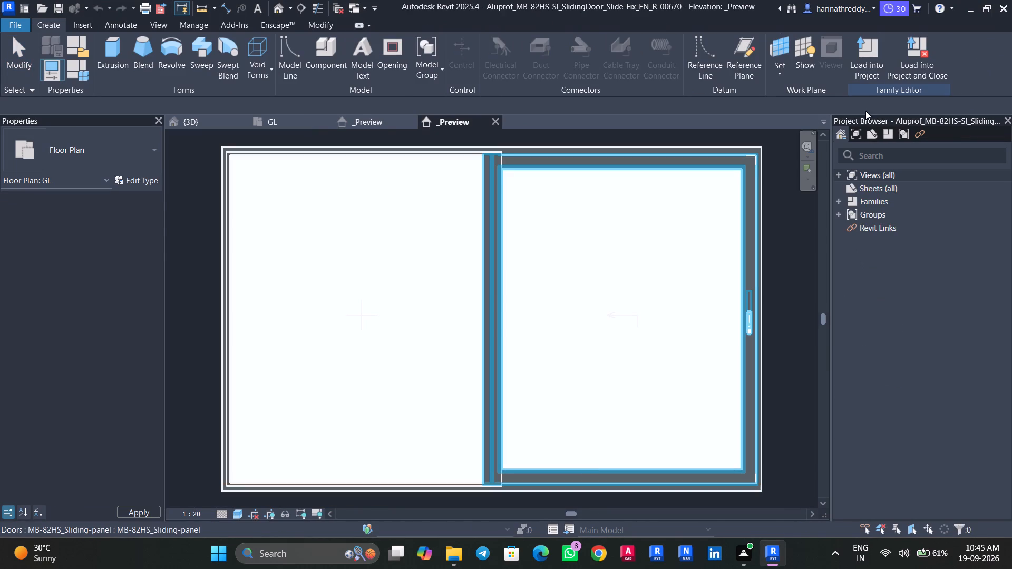
pyautogui.click(867, 59)
pyautogui.click(494, 369)
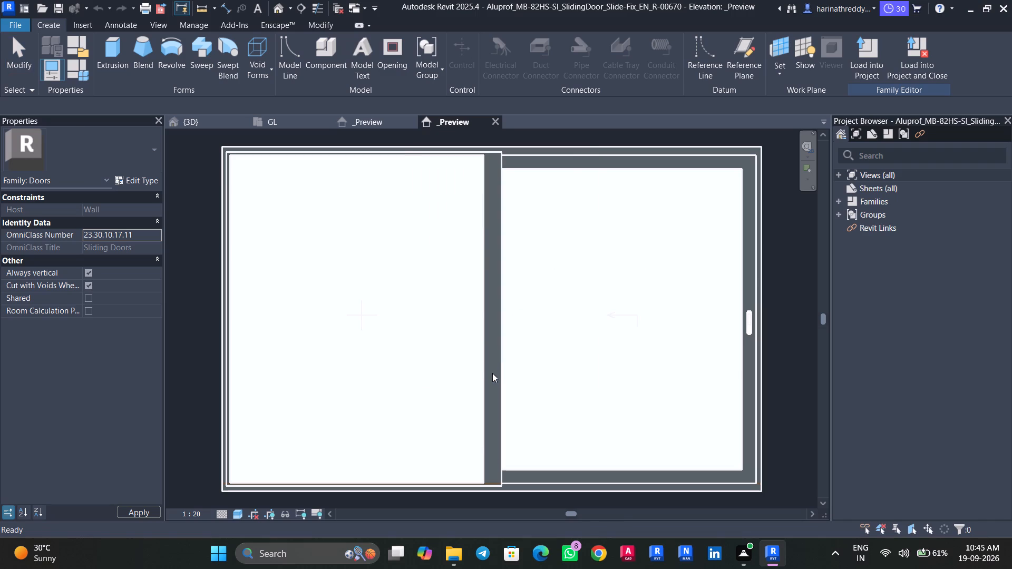
pyautogui.click(453, 553)
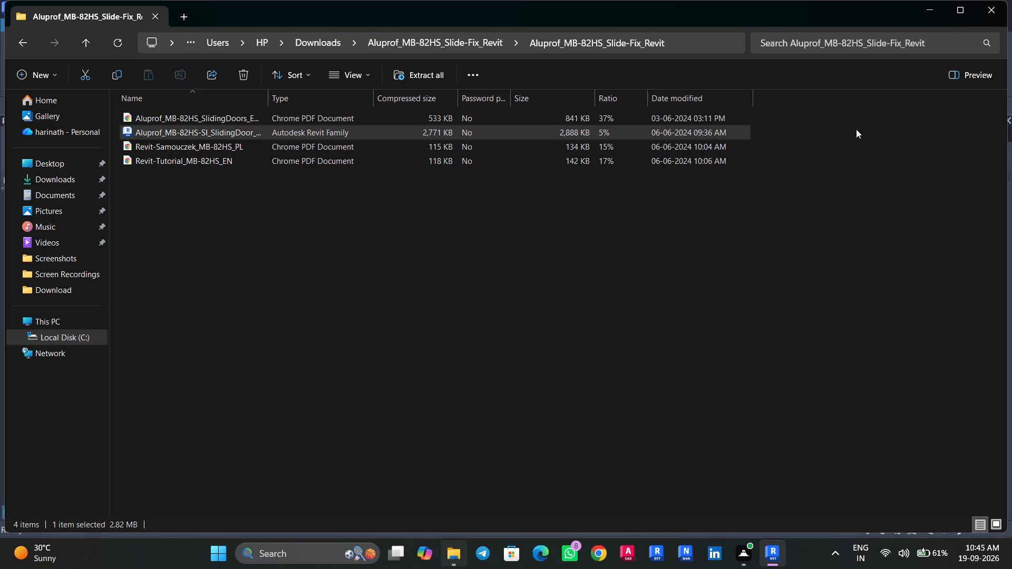
pyautogui.click(991, 13)
pyautogui.click(490, 283)
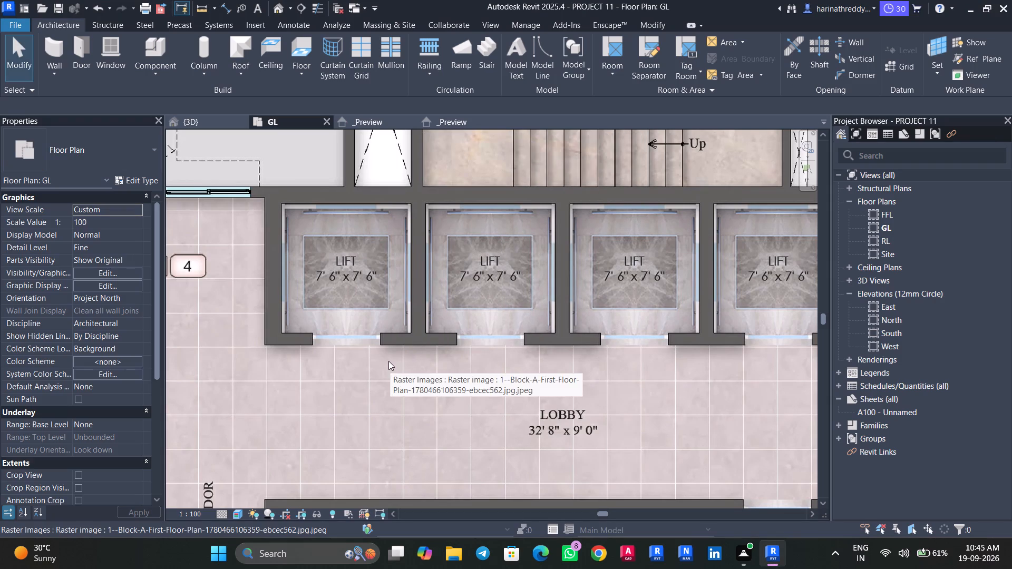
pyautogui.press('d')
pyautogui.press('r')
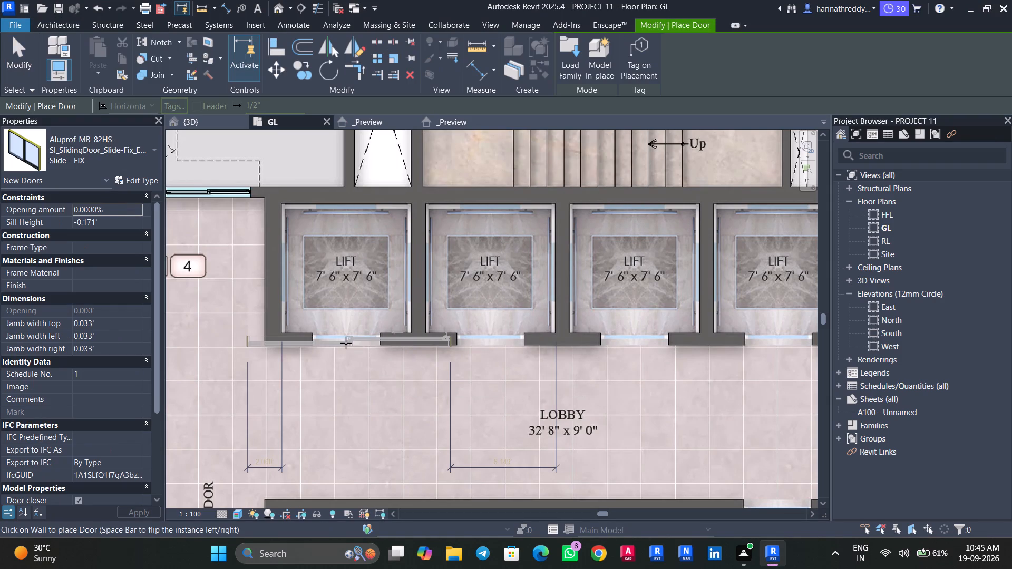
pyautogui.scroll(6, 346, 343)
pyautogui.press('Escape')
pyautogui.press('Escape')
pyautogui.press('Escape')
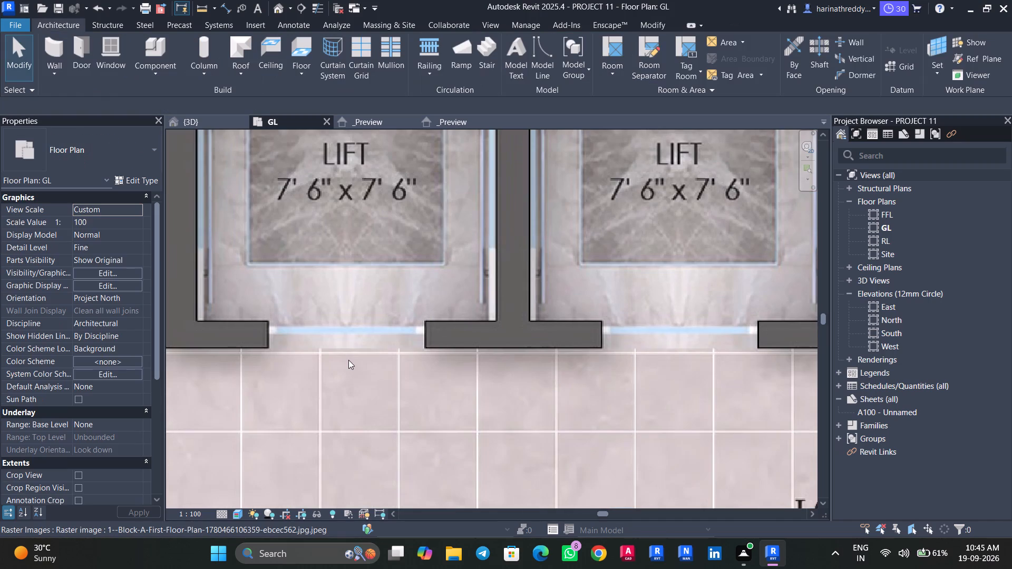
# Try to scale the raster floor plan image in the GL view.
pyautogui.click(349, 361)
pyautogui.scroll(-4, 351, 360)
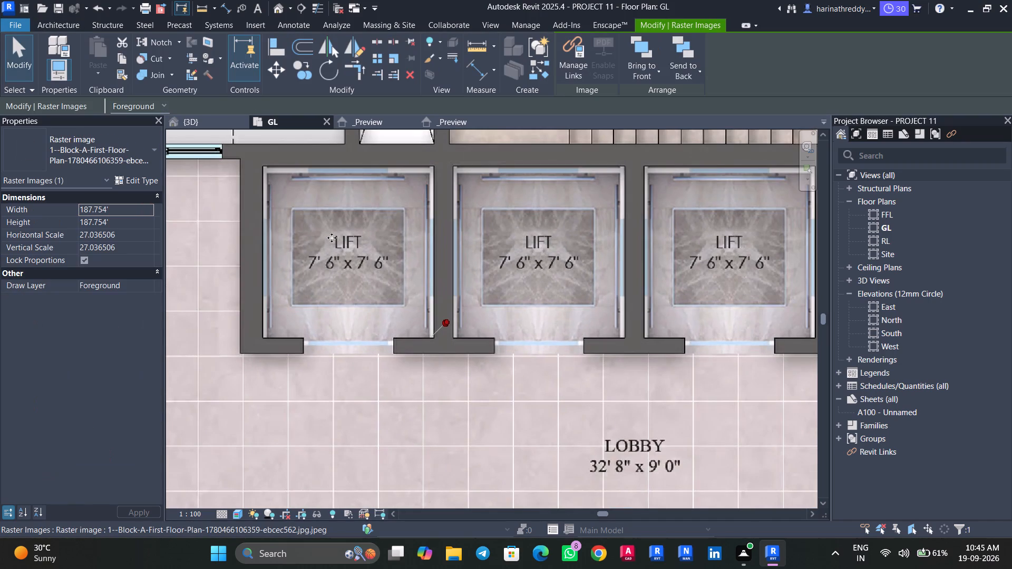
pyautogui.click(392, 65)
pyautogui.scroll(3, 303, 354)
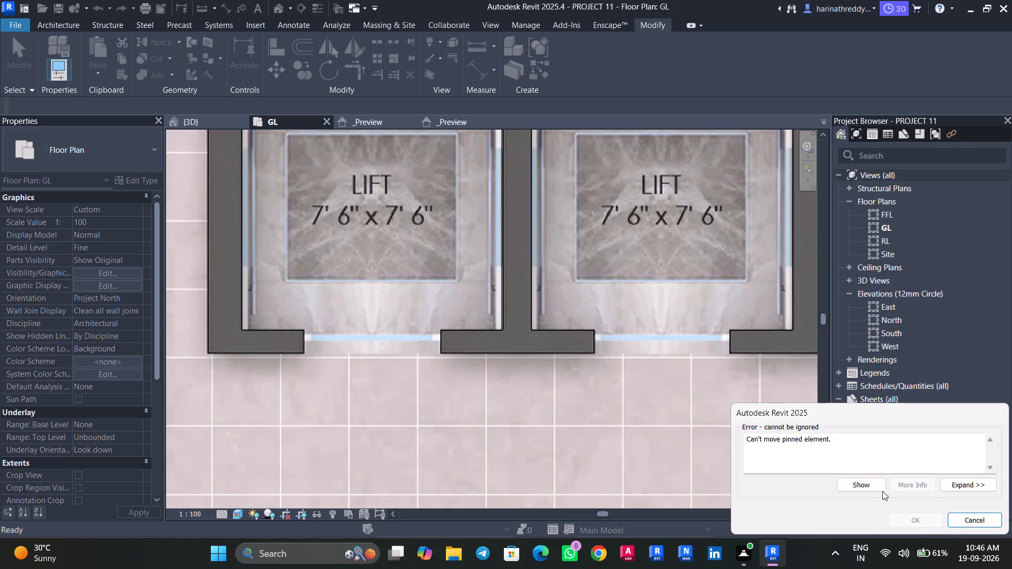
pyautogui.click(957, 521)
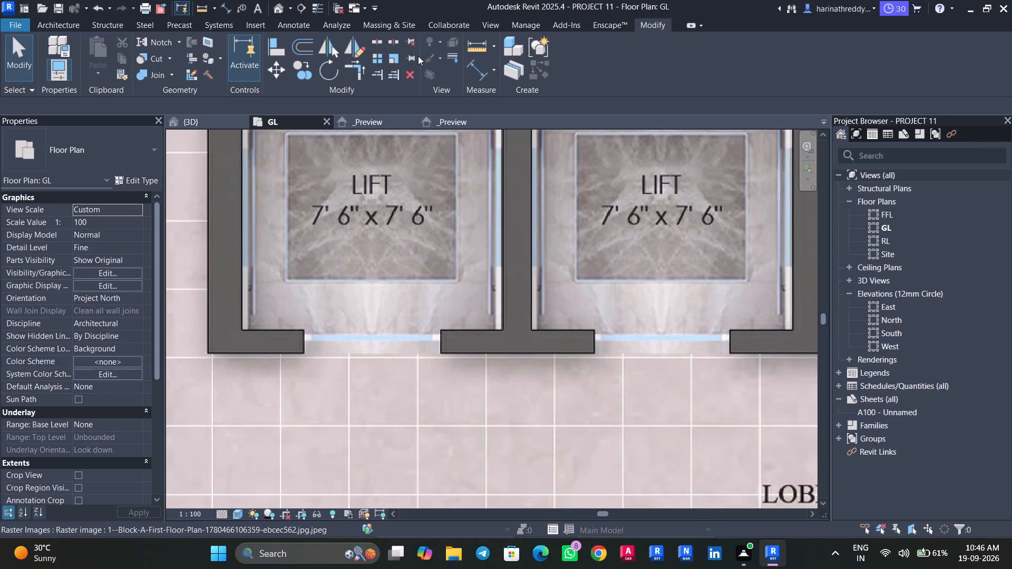
# Unpin the raster floor plan image in the GL view.
pyautogui.click(411, 43)
pyautogui.press('Escape')
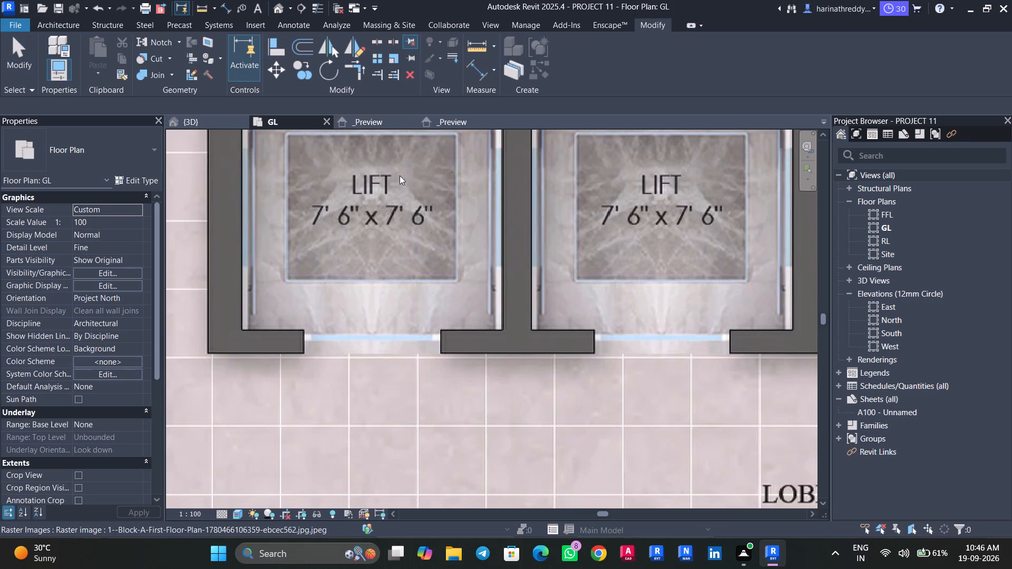
pyautogui.press('Escape')
pyautogui.click(400, 176)
pyautogui.click(414, 43)
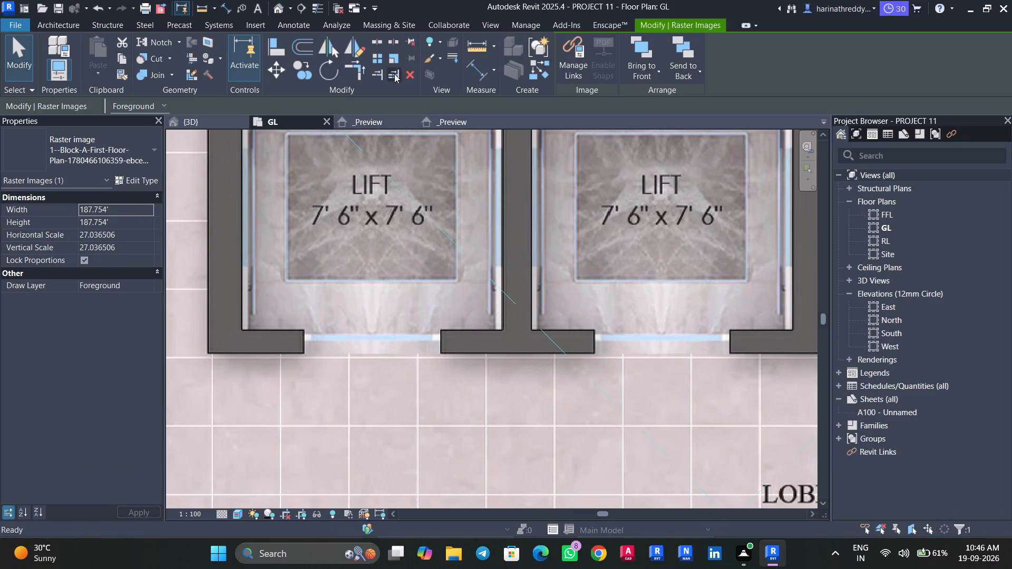
# Measure the width of the first lobby lift's door opening on the GL plan using the Scale command.
pyautogui.click(392, 61)
pyautogui.click(304, 354)
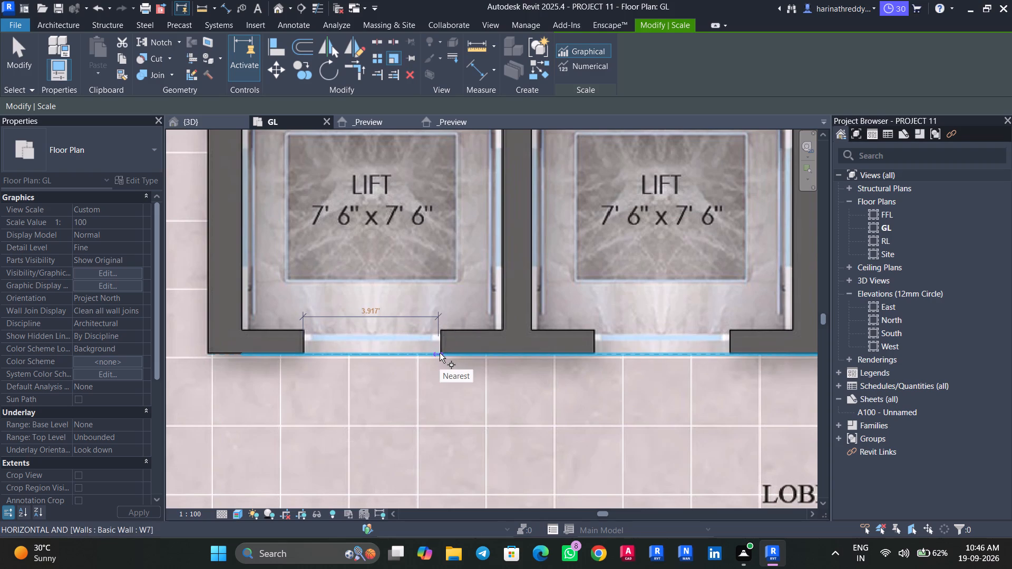
pyautogui.press('Escape')
pyautogui.press('Escape')
pyautogui.press('Escape')
# Pin the raster floor plan image in the GL view.
pyautogui.click(421, 384)
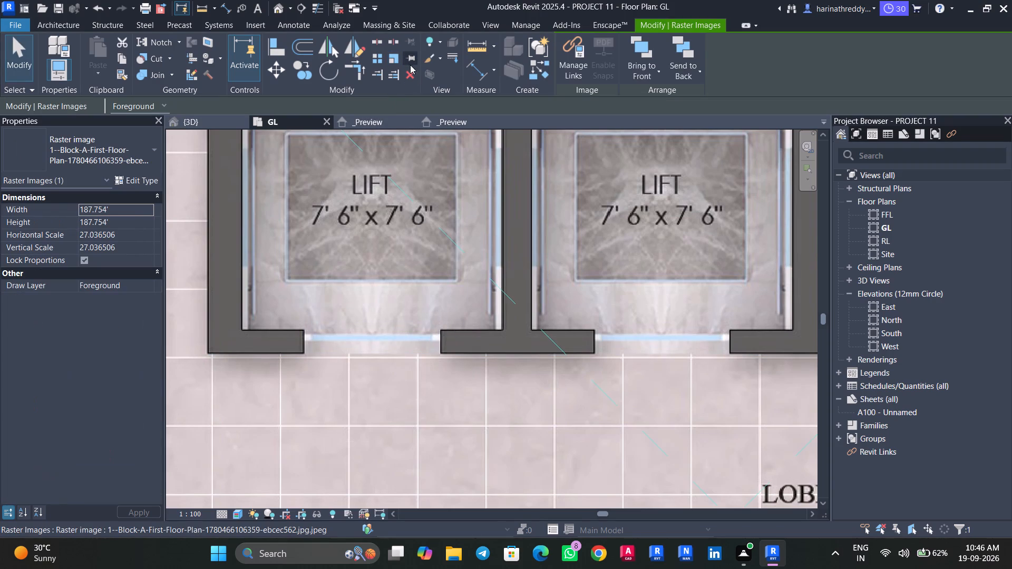
pyautogui.click(410, 63)
# Start placing a door, duplicate the Aluprof Slide - FIX sliding door type as 4', and set its width to 4'.
pyautogui.press('d')
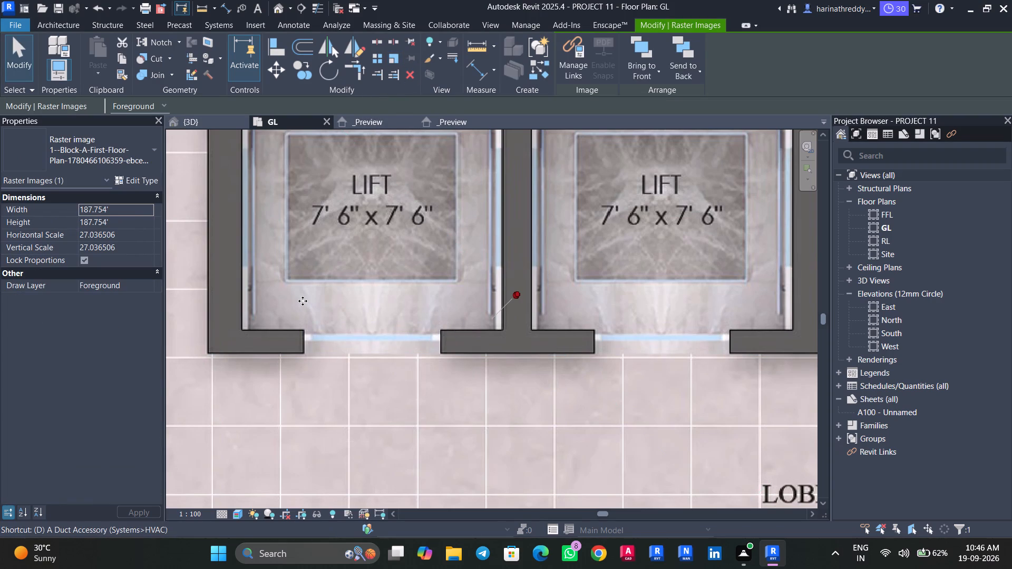
pyautogui.press('d')
pyautogui.press('r')
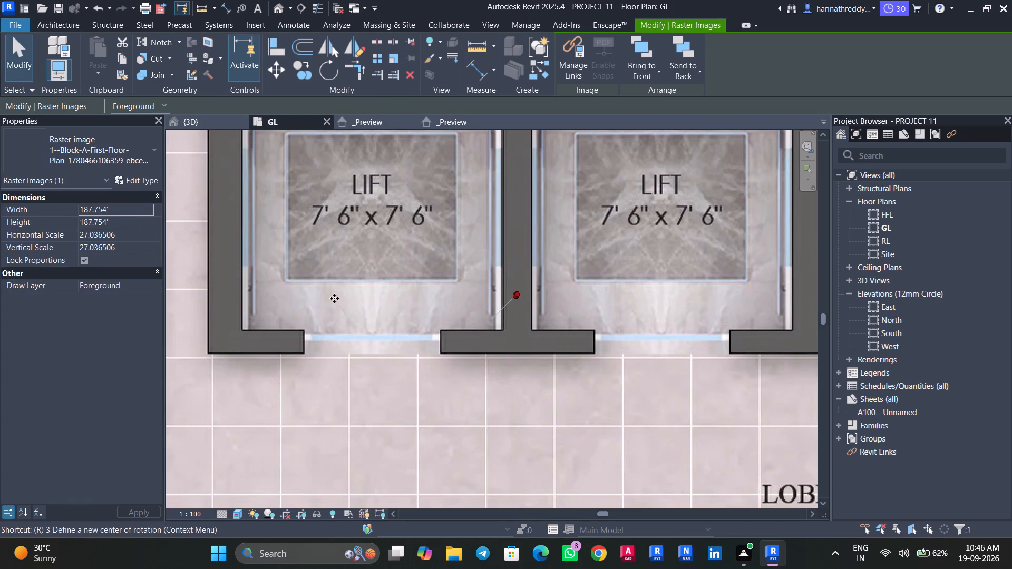
pyautogui.press('Escape')
pyautogui.press('Escape')
pyautogui.press('d')
pyautogui.press('r')
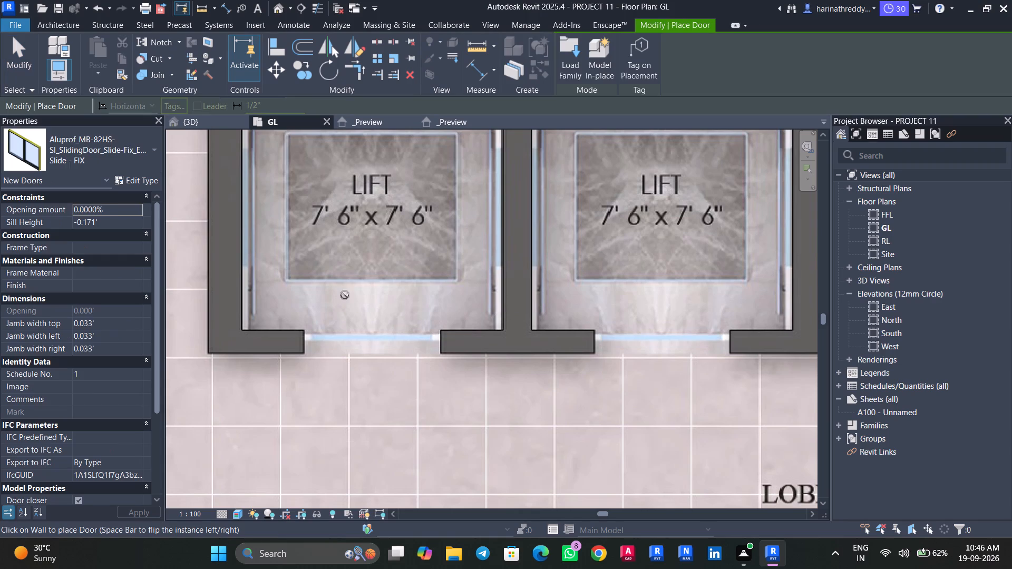
pyautogui.click(131, 179)
pyautogui.click(962, 127)
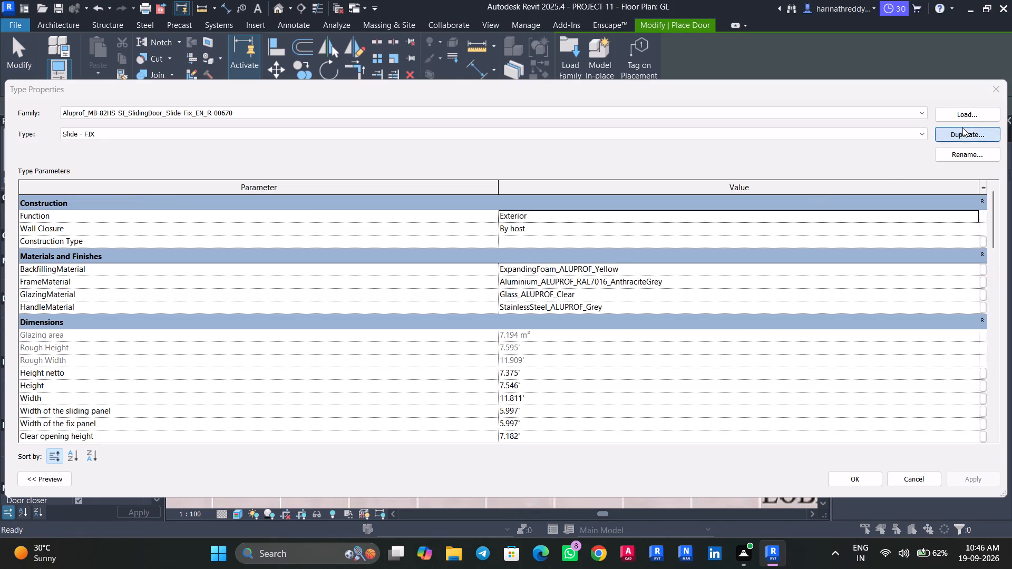
pyautogui.write("4'")
pyautogui.press('Return')
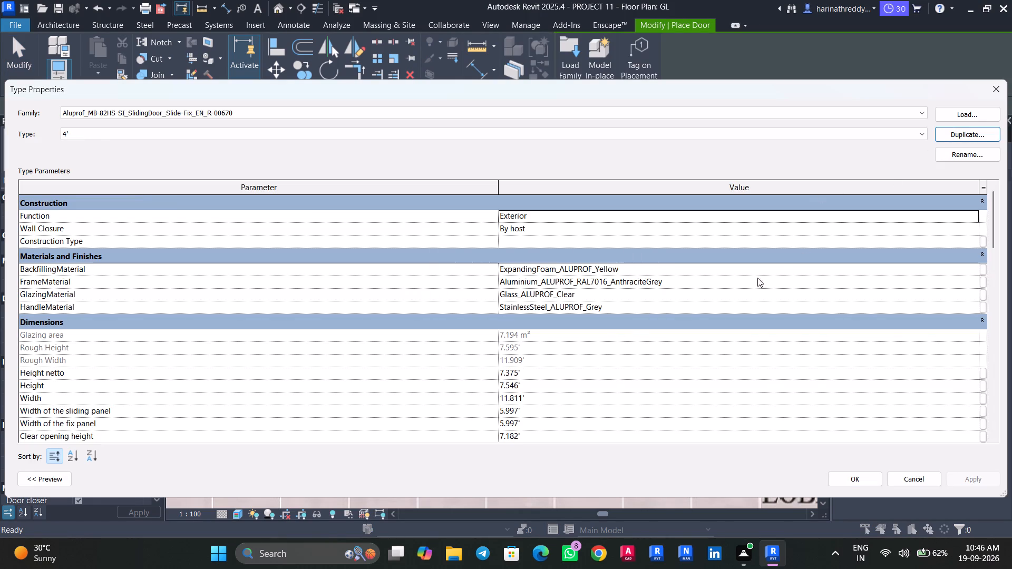
pyautogui.click(561, 397)
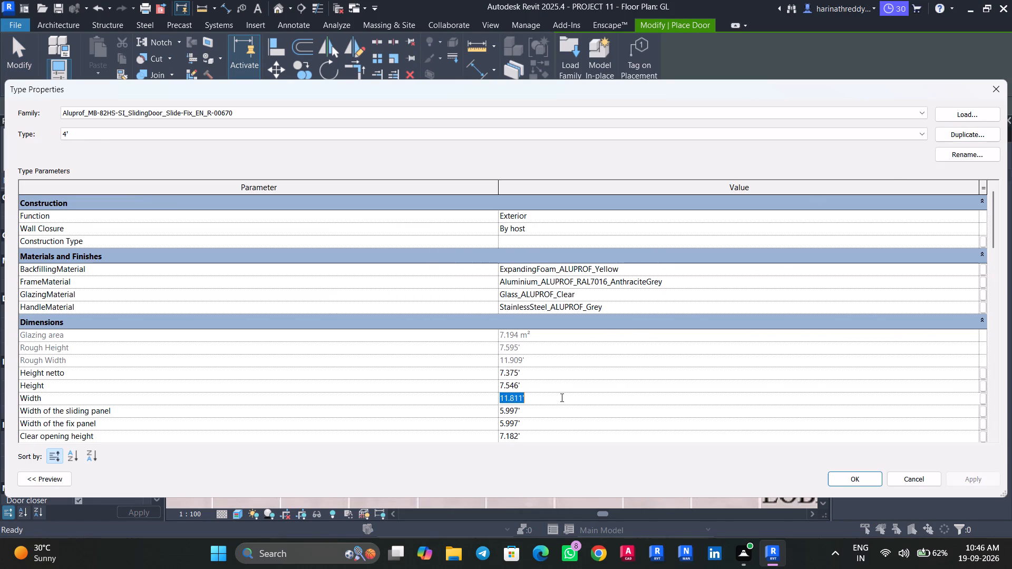
pyautogui.write("4'")
pyautogui.press('Return')
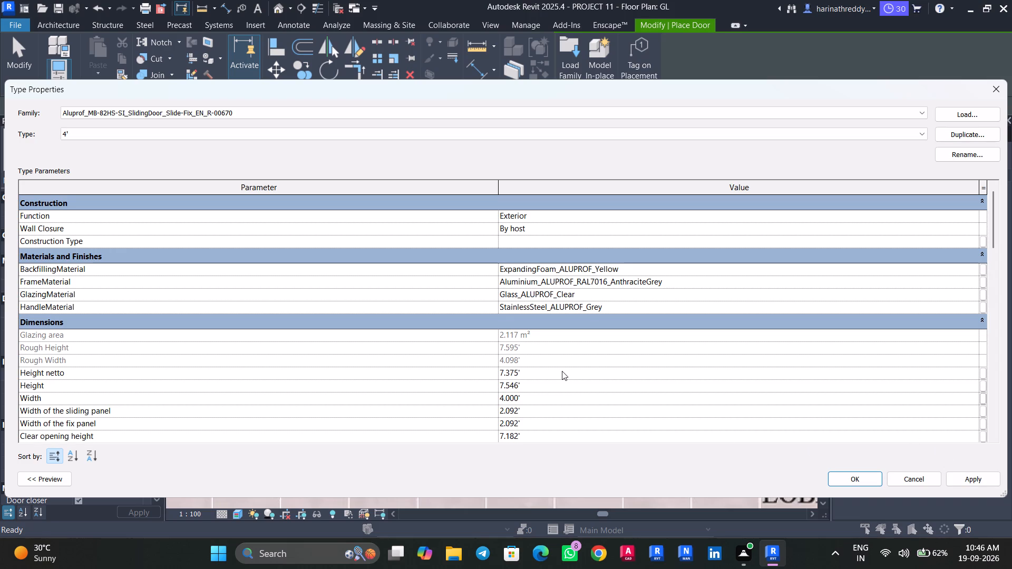
pyautogui.click(975, 476)
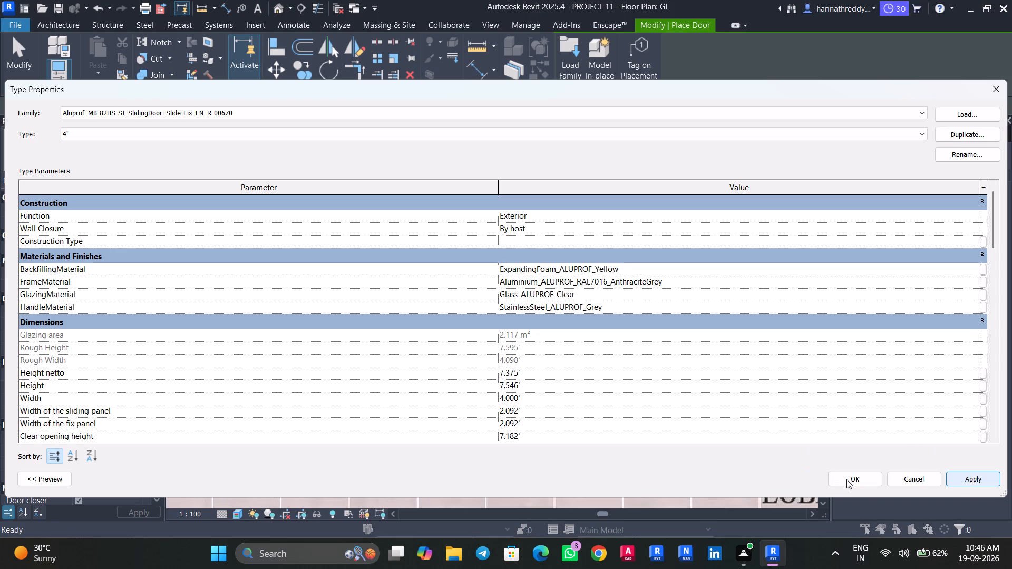
pyautogui.click(846, 479)
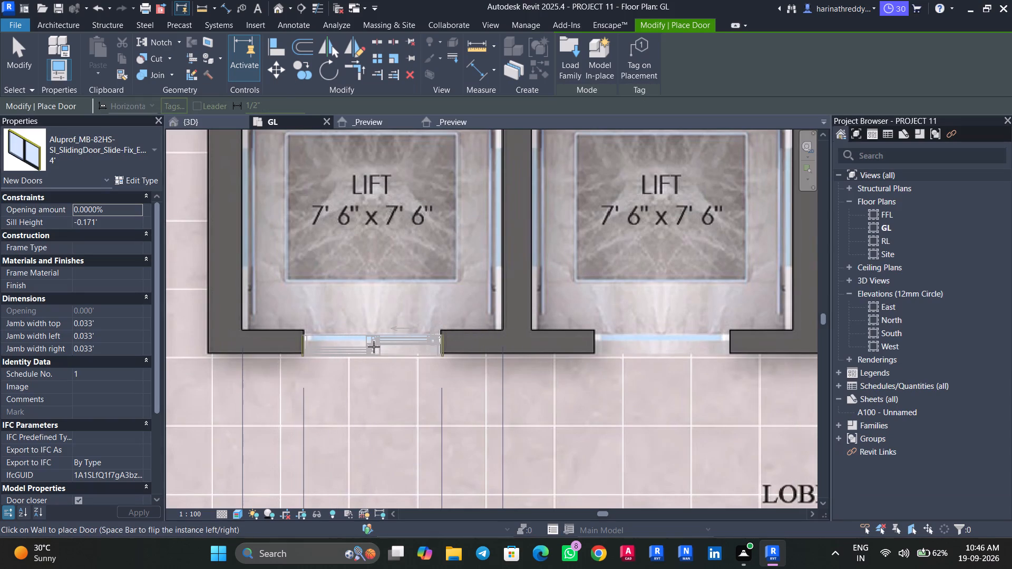
# Place 4' Aluprof sliding doors in the openings of the four adjacent lobby lifts, flipping the first one.
pyautogui.press('space')
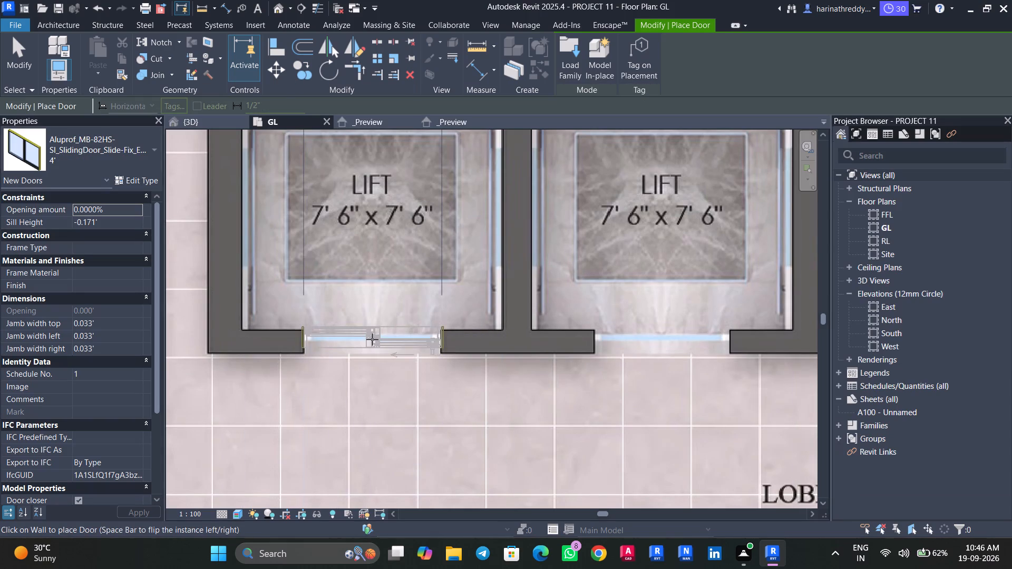
pyautogui.click(372, 344)
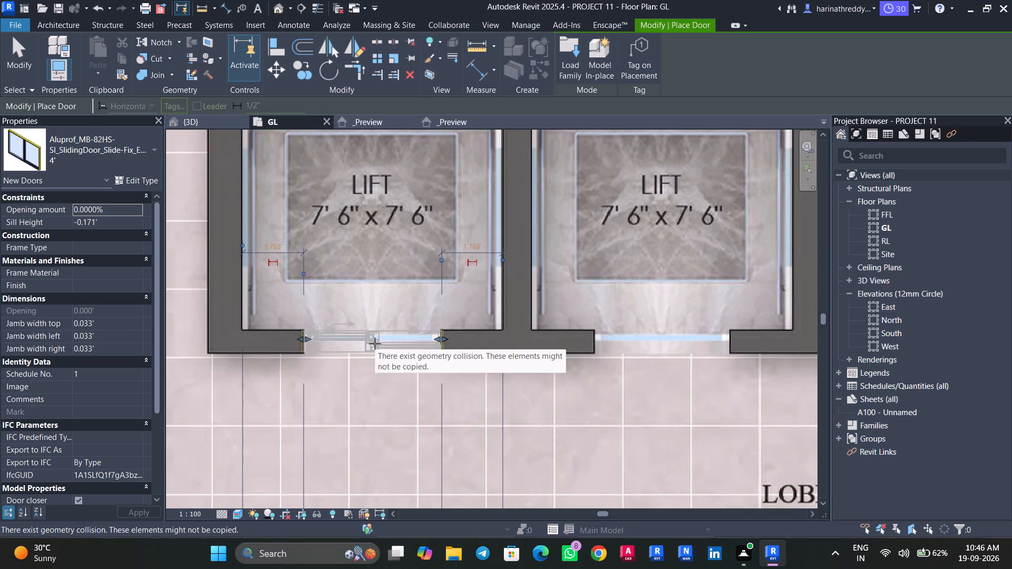
pyautogui.click(667, 355)
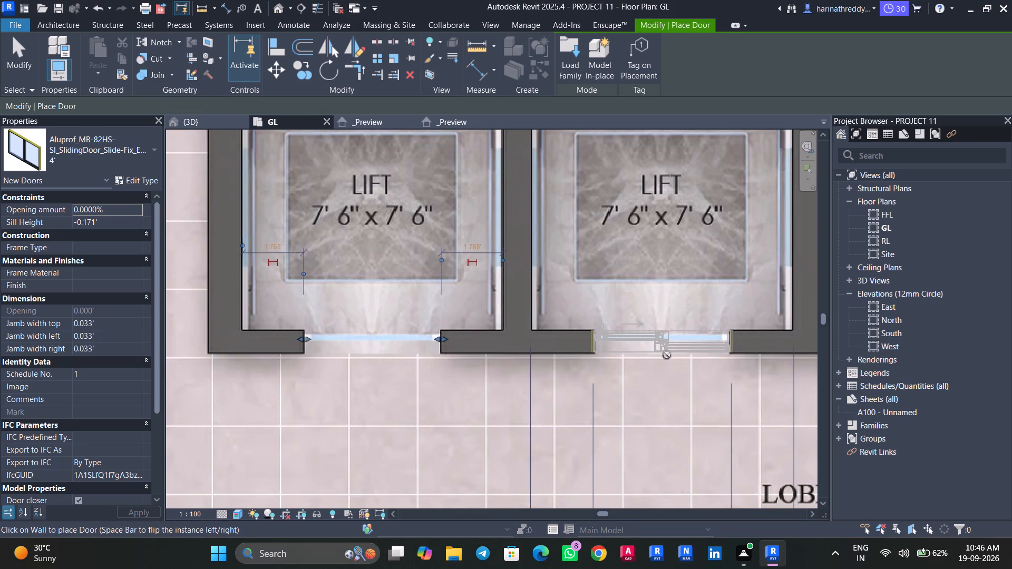
pyautogui.moveTo(695, 387); pyautogui.dragTo(694, 387, button='middle')
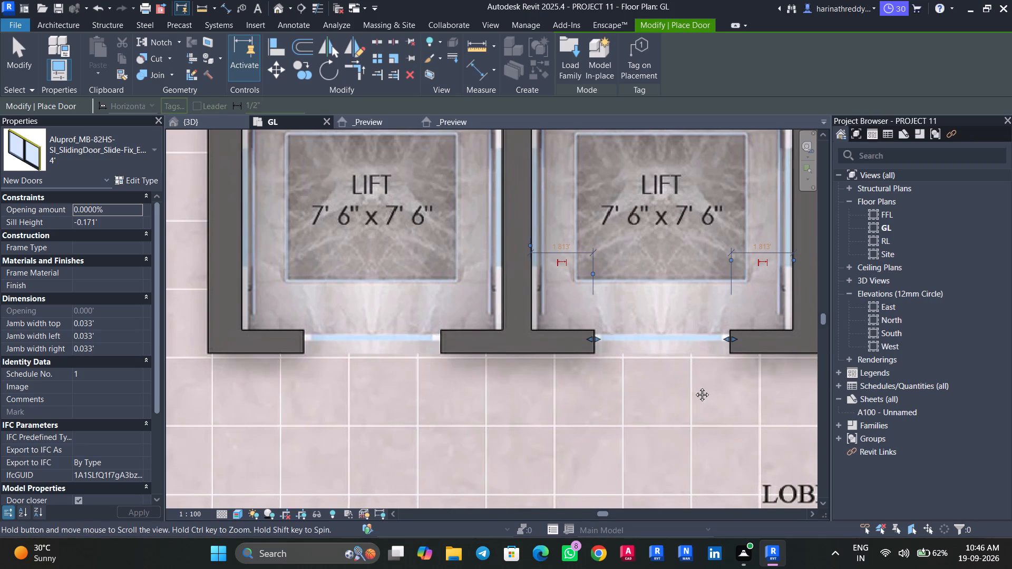
pyautogui.moveTo(694, 387); pyautogui.dragTo(279, 405, button='middle')
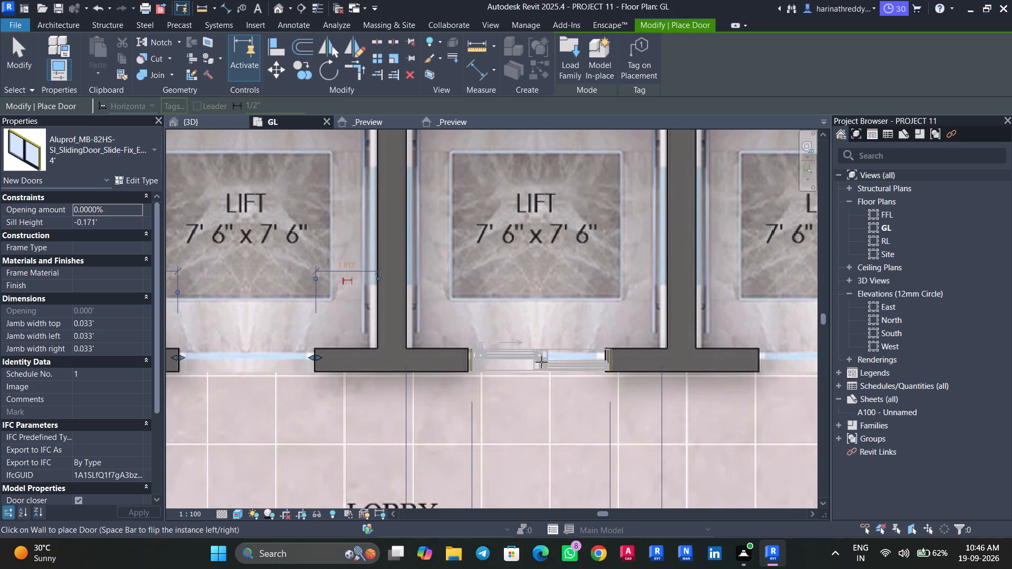
pyautogui.click(540, 361)
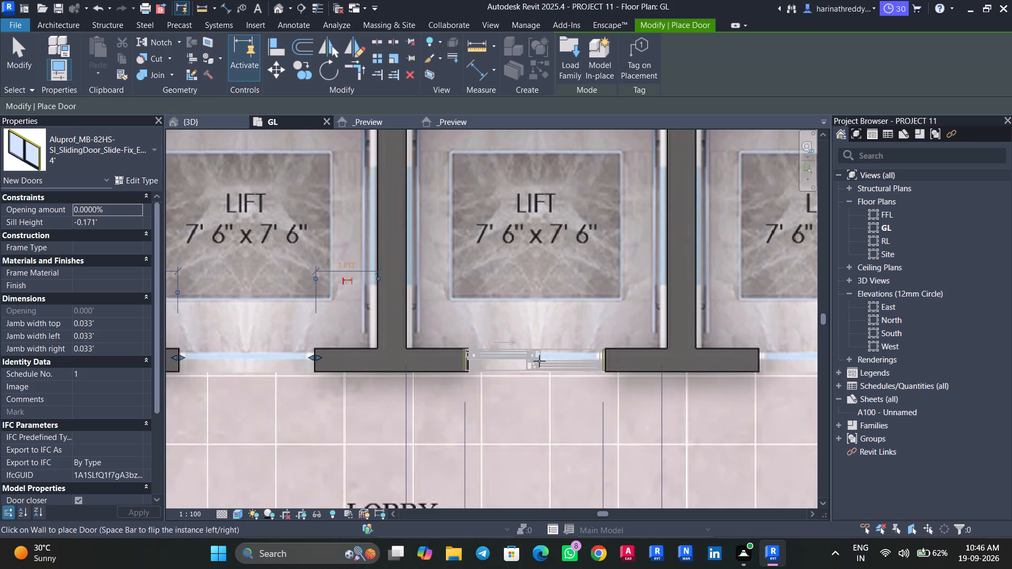
pyautogui.moveTo(665, 407); pyautogui.dragTo(650, 407, button='middle')
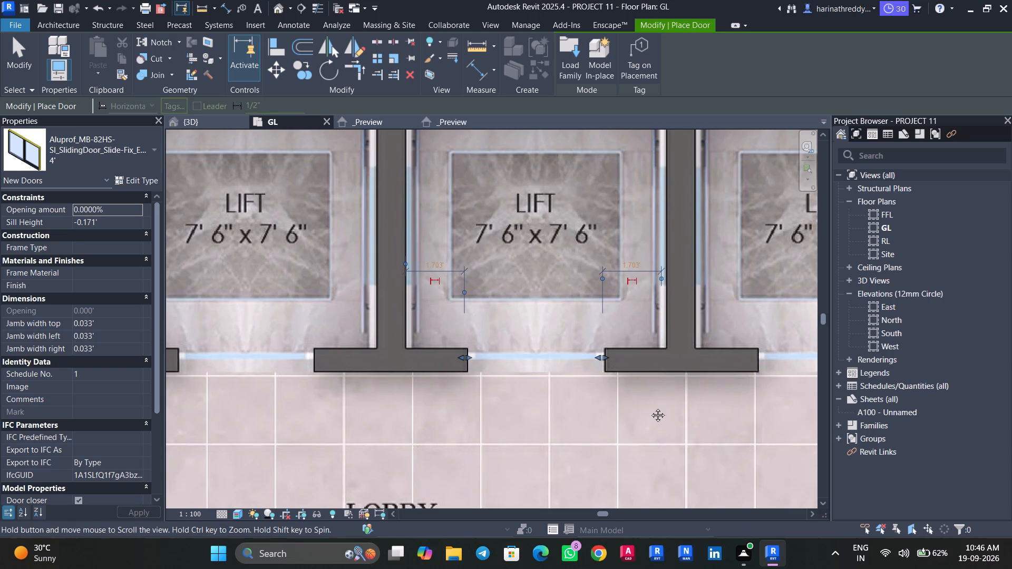
pyautogui.moveTo(650, 407); pyautogui.dragTo(339, 416, button='middle')
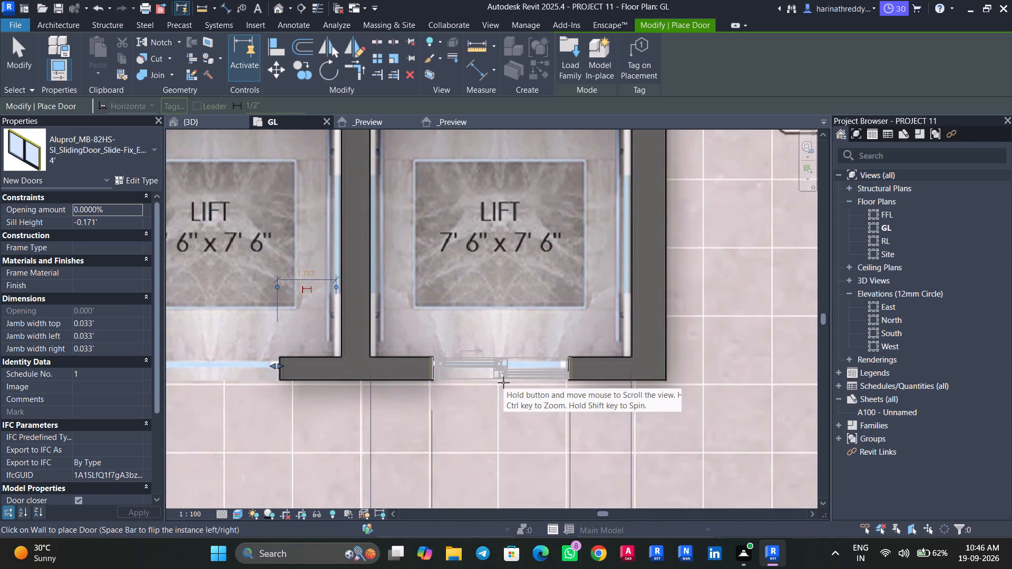
pyautogui.click(503, 382)
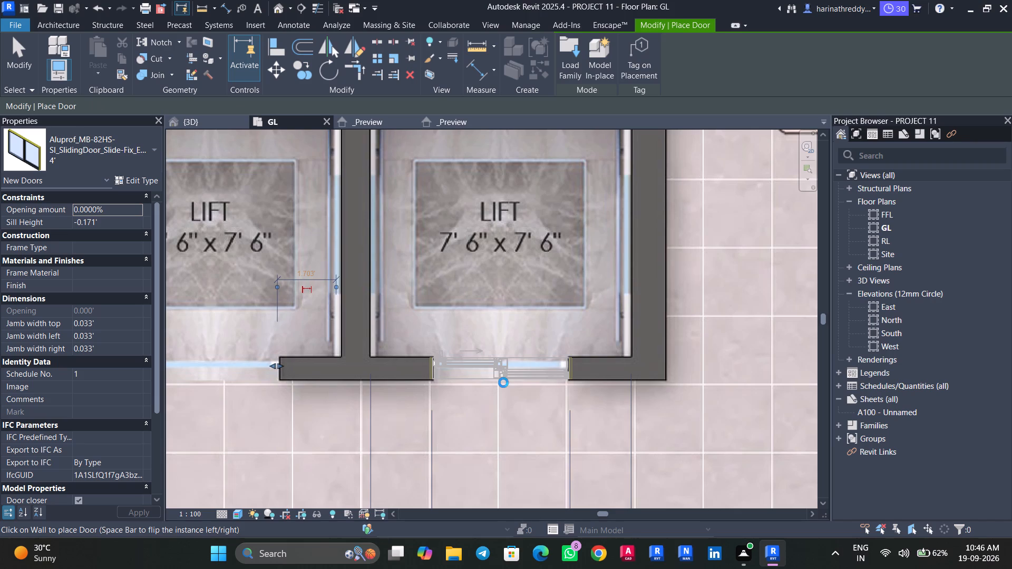
# Place 4' sliding doors at the lift off the 7' 11" x 10' 8" lobby and the single lift opposite the row of four.
pyautogui.scroll(-14, 503, 382)
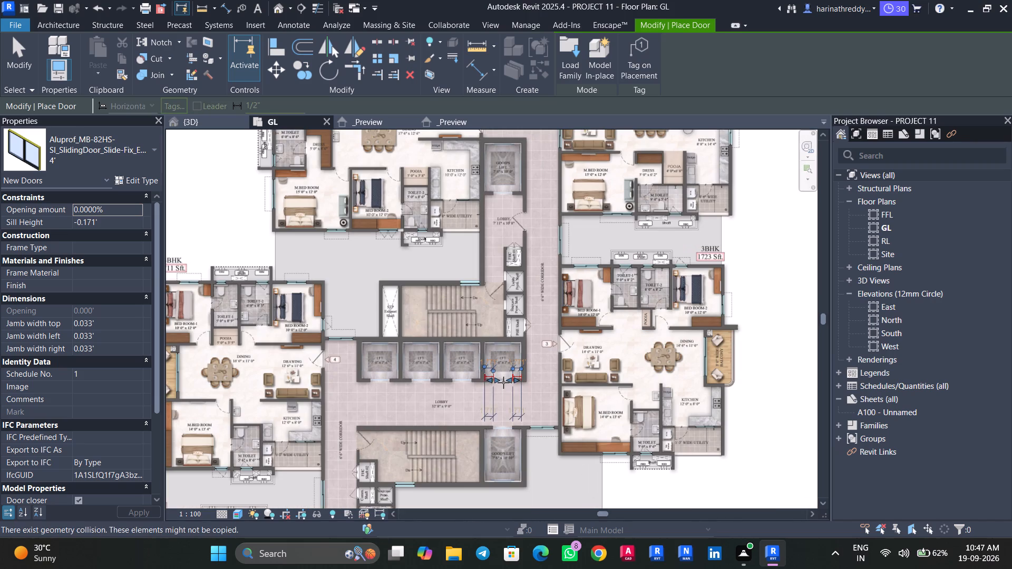
pyautogui.scroll(14, 501, 191)
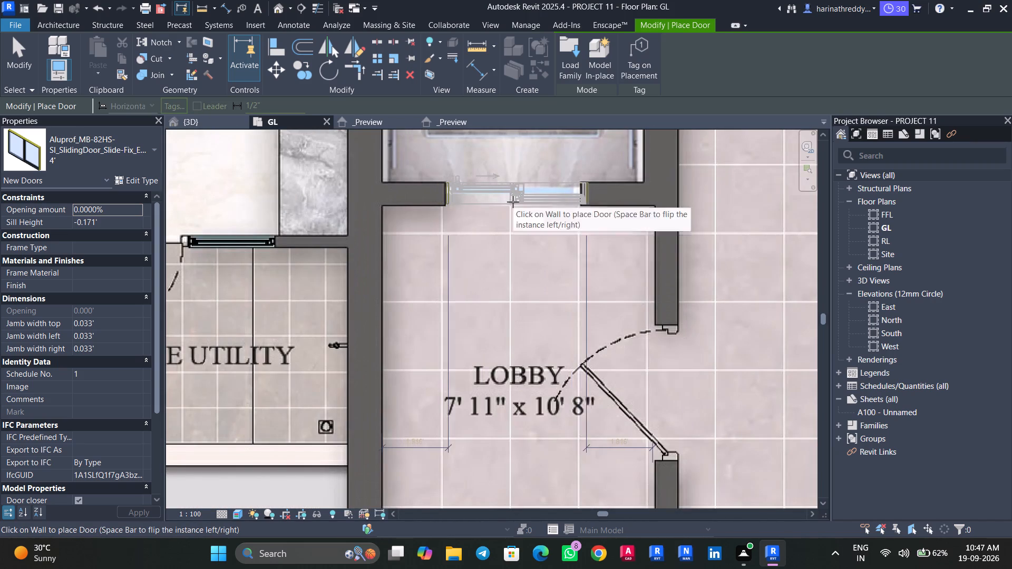
pyautogui.click(511, 202)
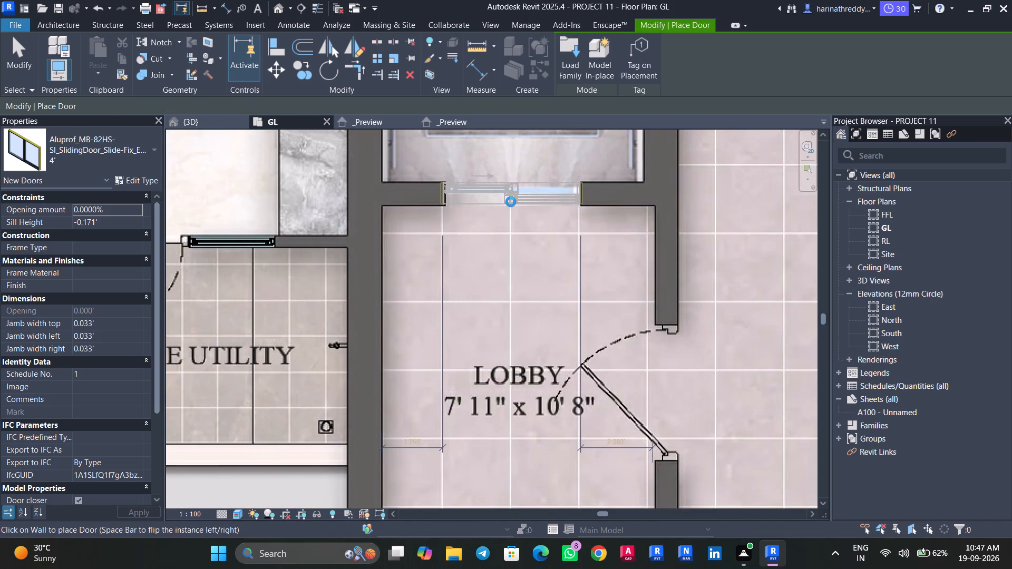
pyautogui.scroll(-14, 511, 202)
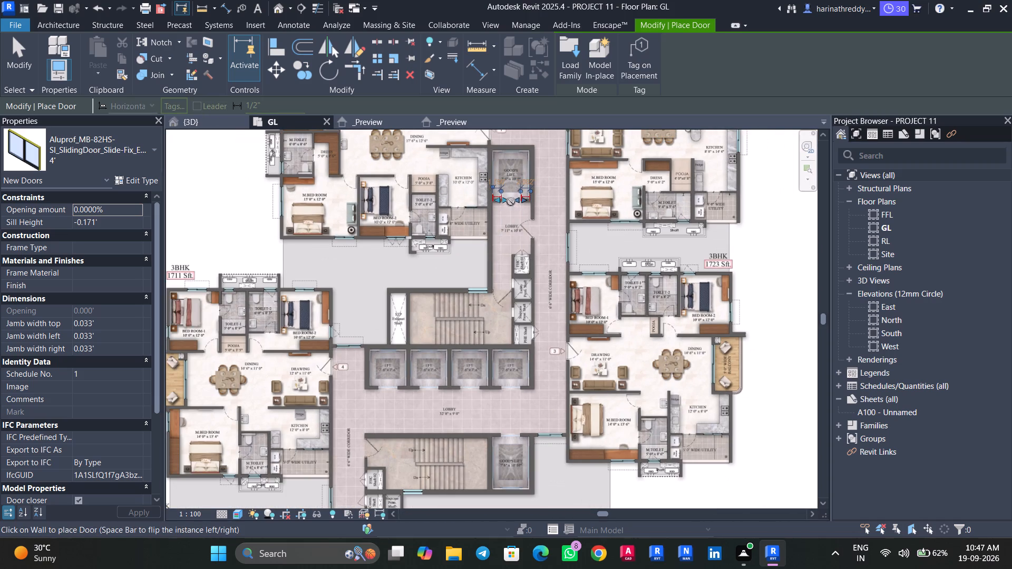
pyautogui.scroll(11, 519, 440)
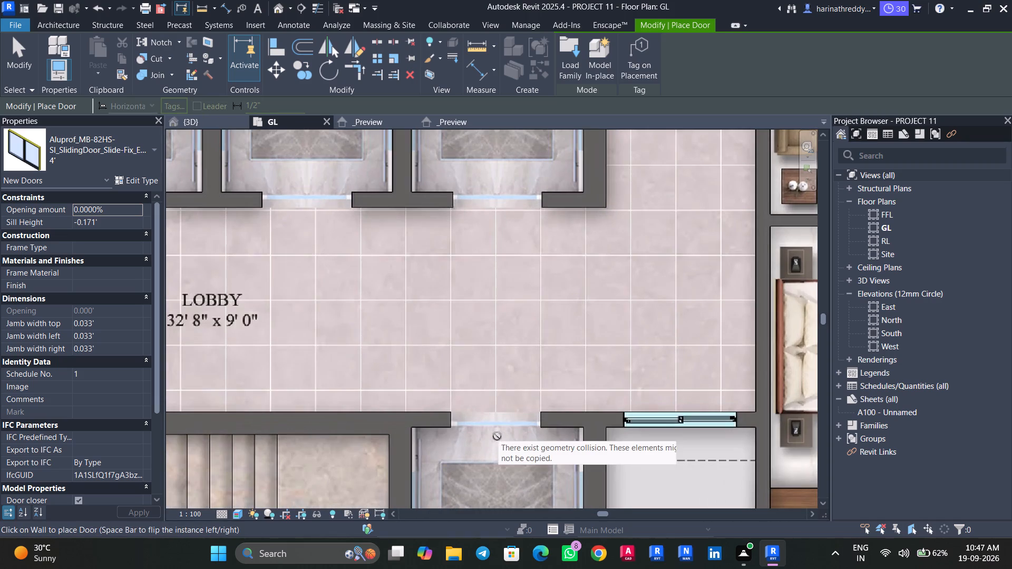
pyautogui.click(498, 426)
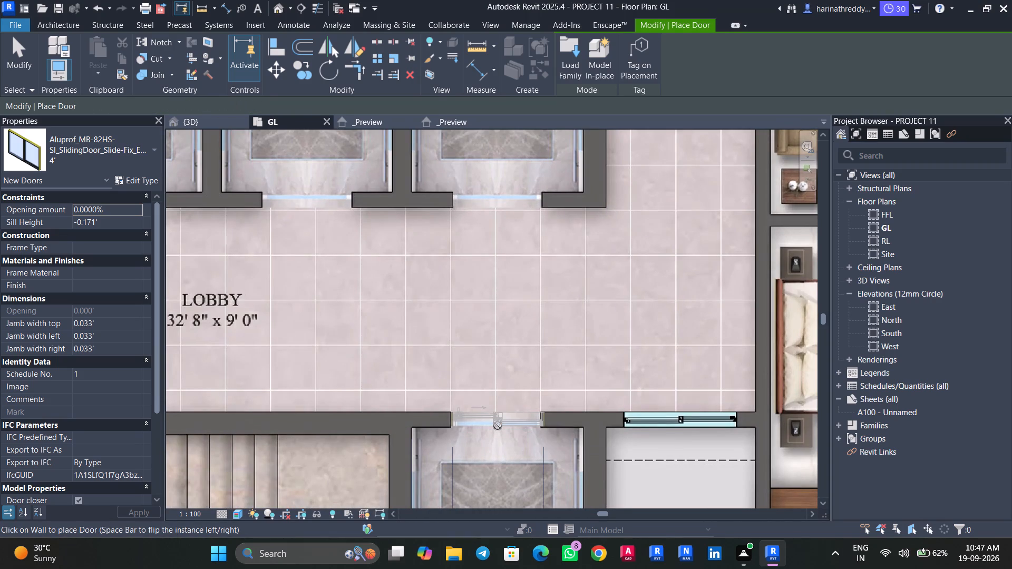
pyautogui.scroll(-9, 498, 426)
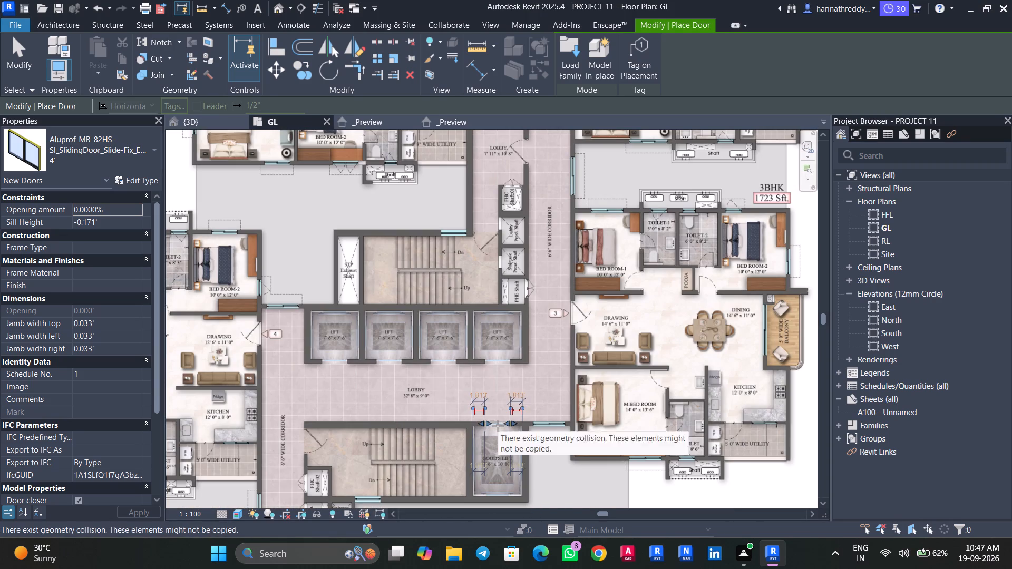
pyautogui.press('Escape')
pyautogui.press('Escape')
pyautogui.press('Escape')
pyautogui.press('Escape')
pyautogui.press('Escape')
# Open the 3D view and inspect the 4' sliding doors at the row of four lobby lifts.
pyautogui.scroll(-4, 382, 392)
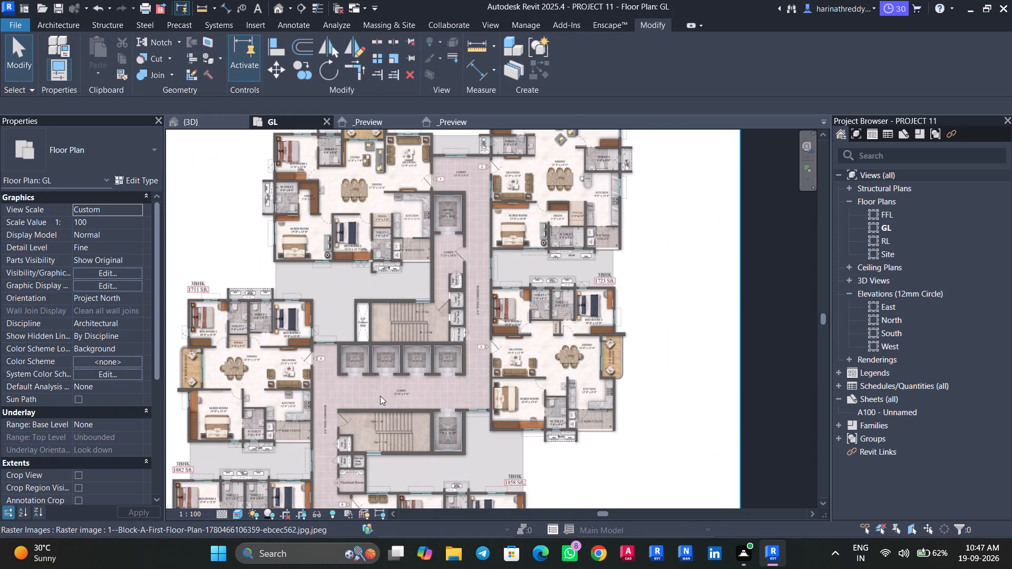
pyautogui.moveTo(380, 396); pyautogui.dragTo(441, 176, button='middle')
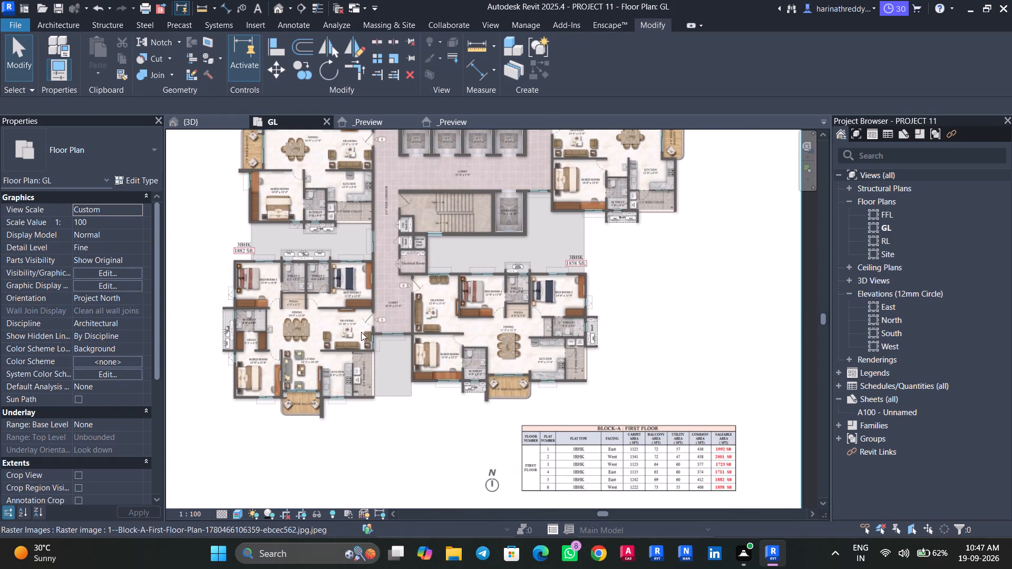
pyautogui.scroll(10, 374, 335)
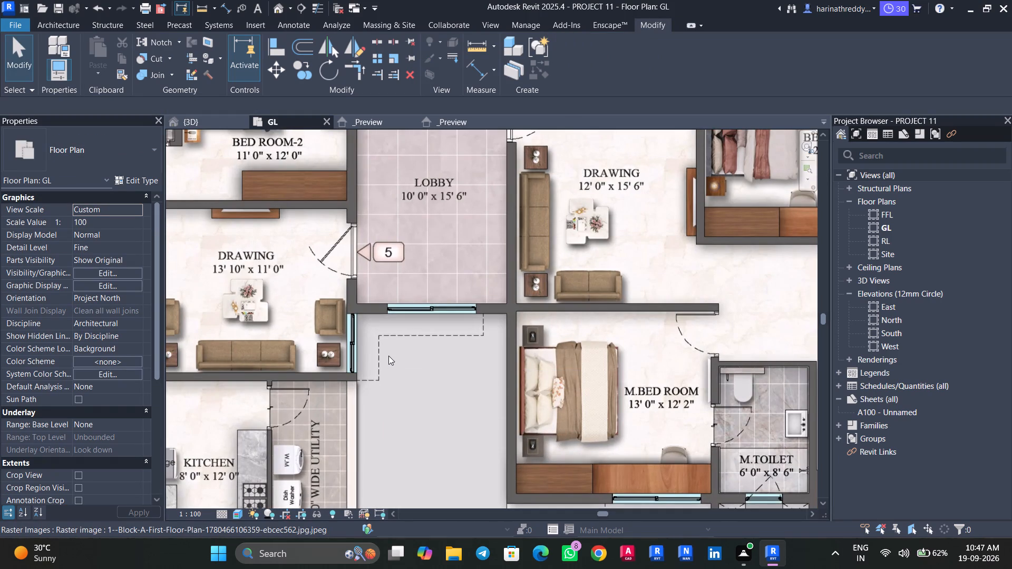
pyautogui.click(219, 121)
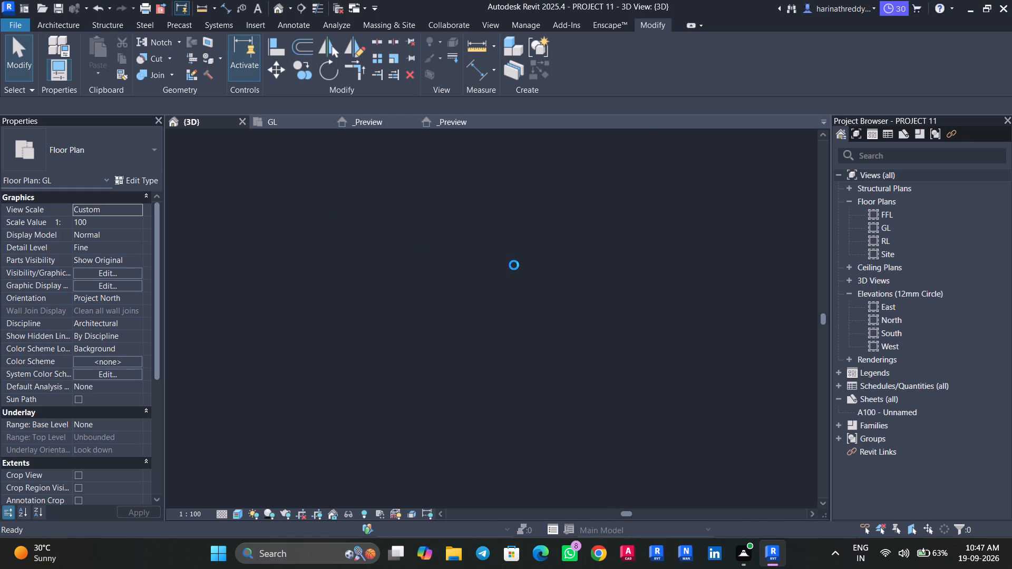
pyautogui.scroll(-6, 258, 277)
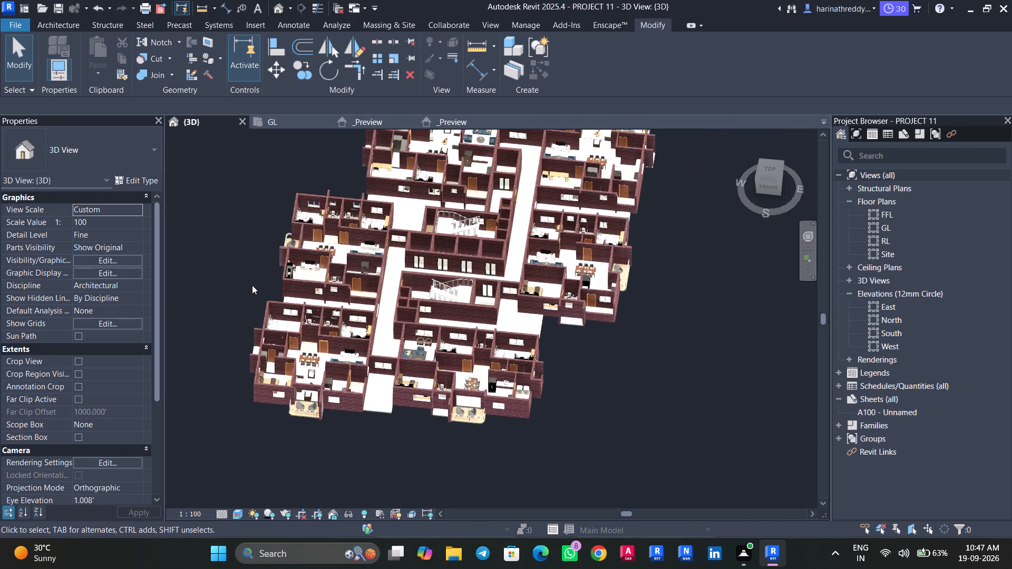
pyautogui.keyDown('shift'); pyautogui.moveTo(220, 398); pyautogui.dragTo(241, 378, button='middle'); pyautogui.keyUp('shift')
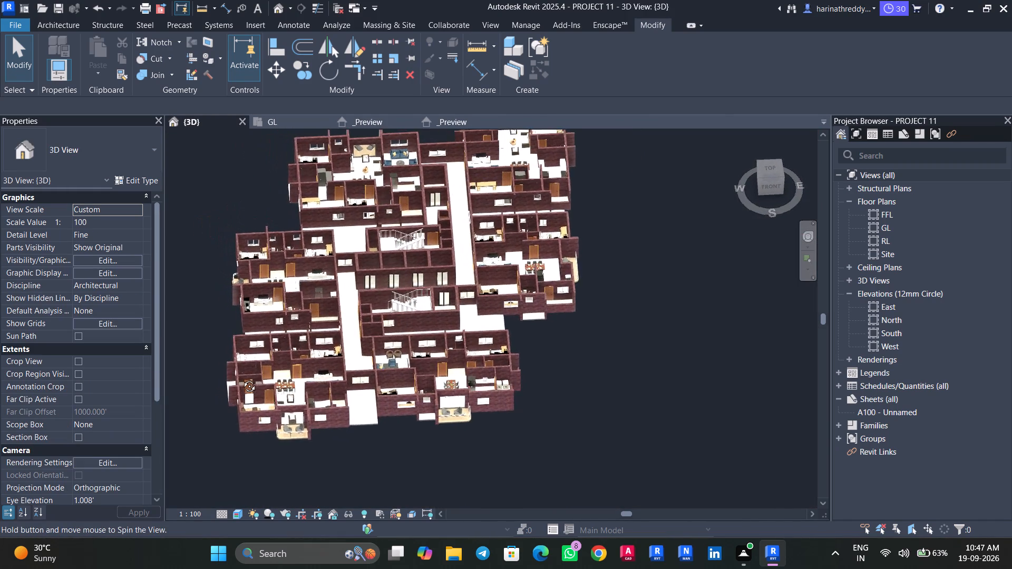
pyautogui.keyDown('shift'); pyautogui.moveTo(241, 378); pyautogui.dragTo(230, 368, button='middle'); pyautogui.keyUp('shift')
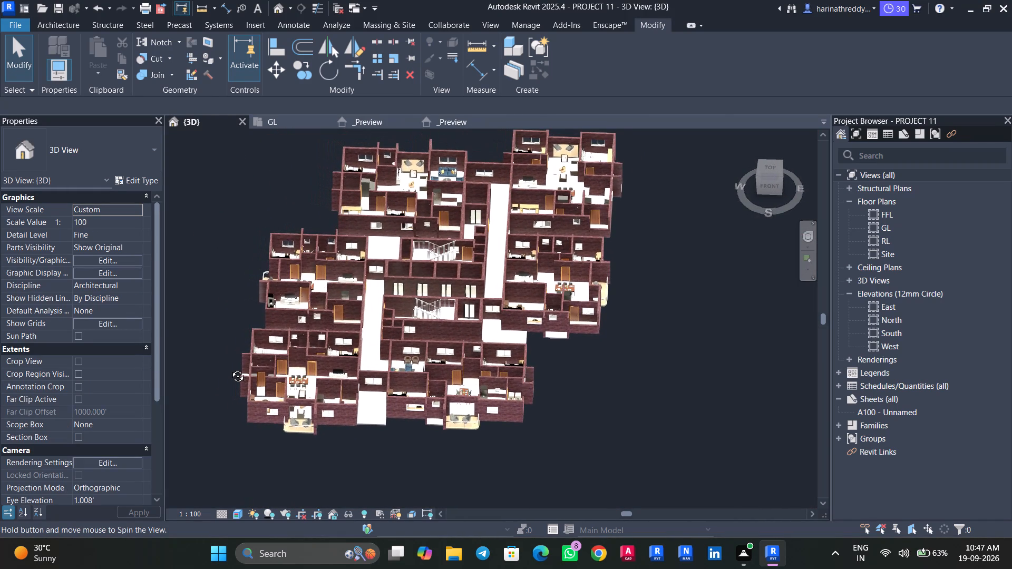
pyautogui.keyDown('shift'); pyautogui.moveTo(230, 368); pyautogui.dragTo(228, 388, button='middle'); pyautogui.keyUp('shift')
pyautogui.scroll(15, 423, 272)
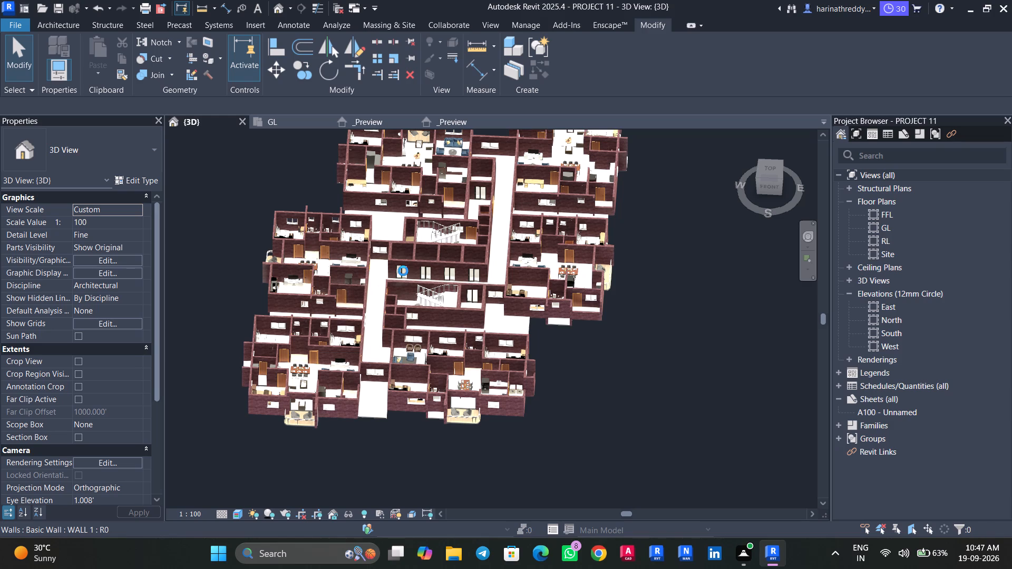
pyautogui.scroll(2, 403, 271)
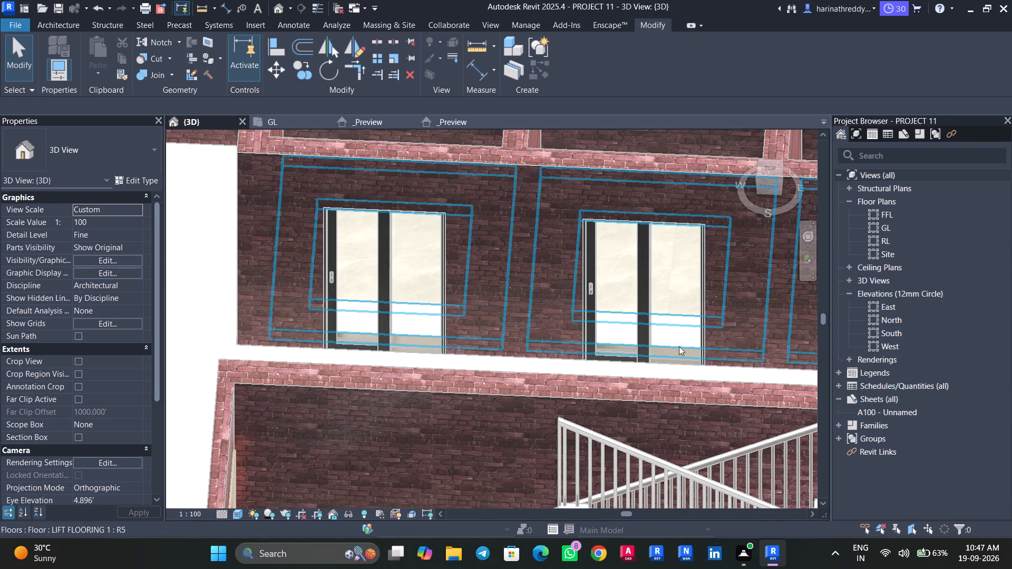
pyautogui.click(332, 288)
pyautogui.press('Escape')
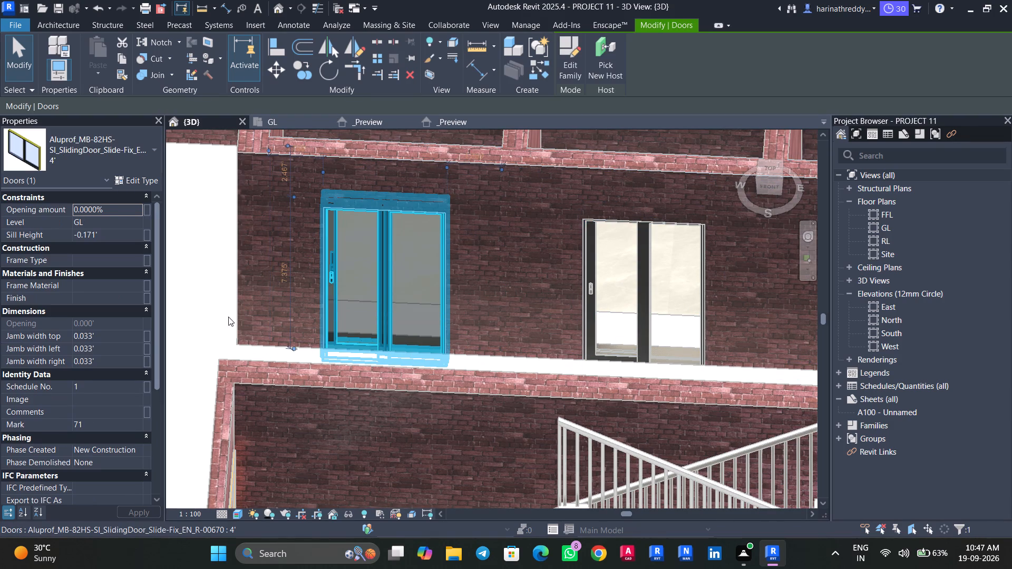
# Examine the whole furnished floor in 3D from the overall and lower oblique angles.
pyautogui.scroll(-8, 206, 315)
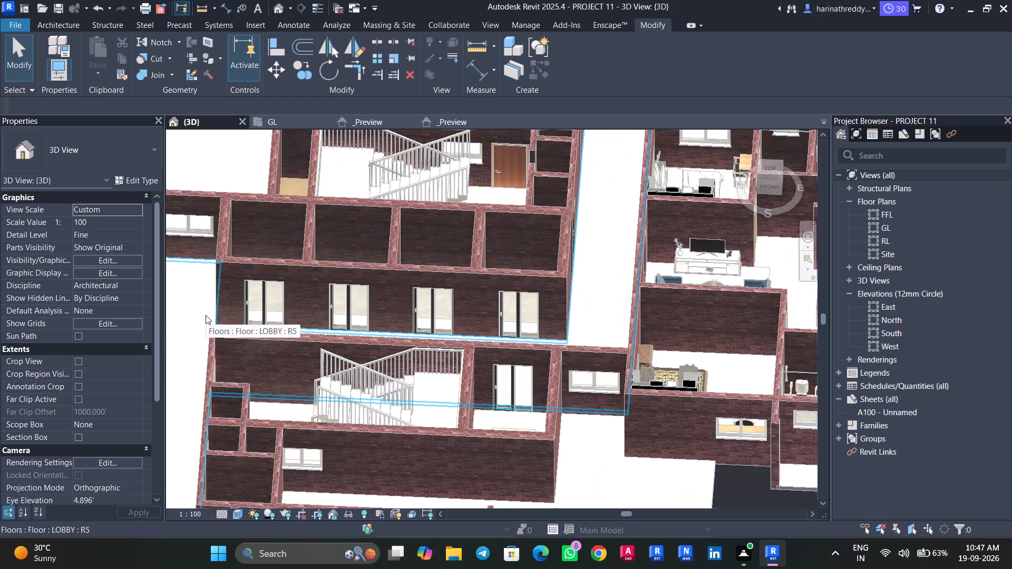
pyautogui.scroll(-5, 206, 315)
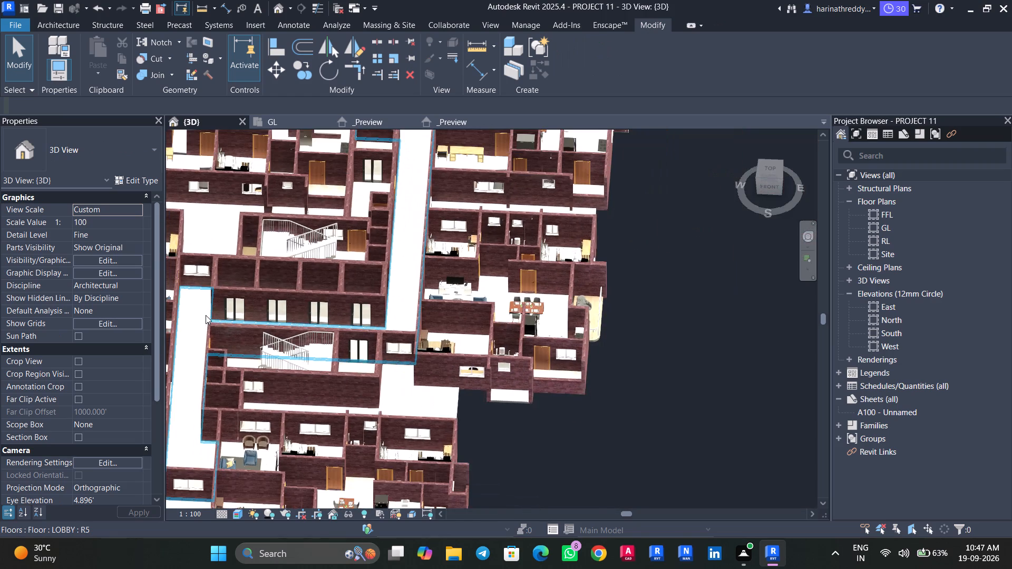
pyautogui.scroll(-3, 610, 429)
pyautogui.moveTo(592, 440); pyautogui.dragTo(625, 419, button='middle')
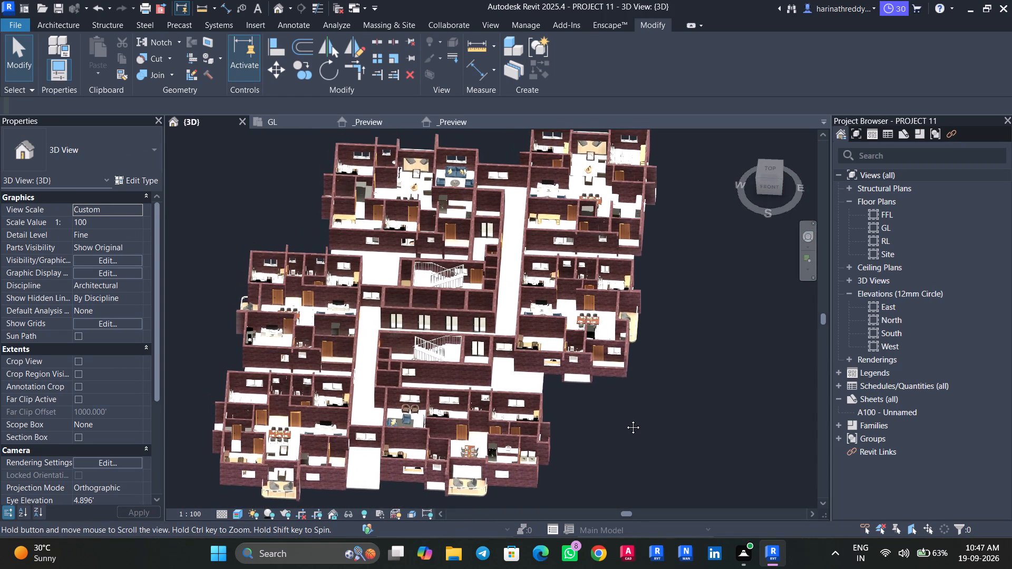
pyautogui.moveTo(625, 419); pyautogui.dragTo(670, 378, button='middle')
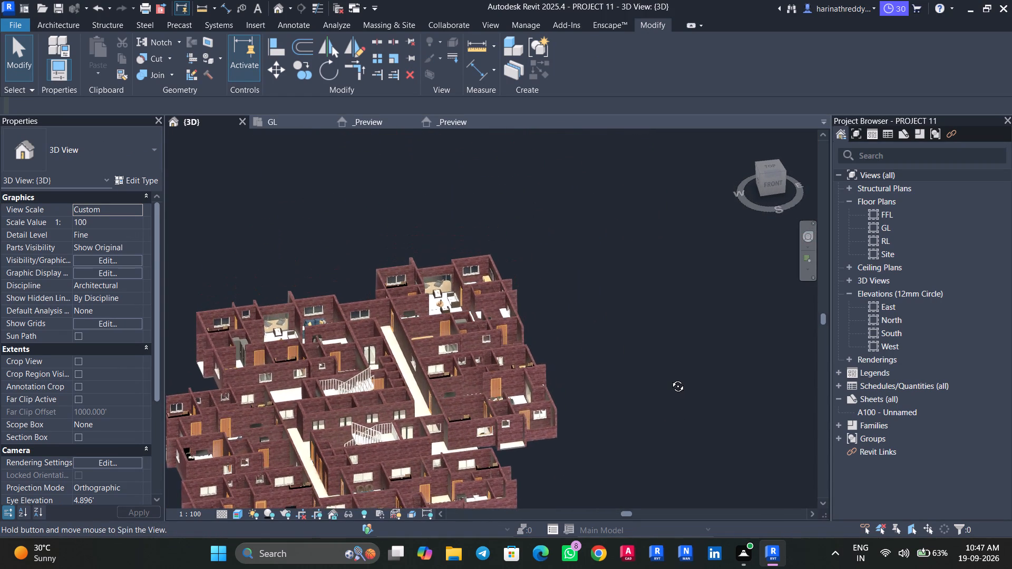
pyautogui.moveTo(670, 378); pyautogui.dragTo(670, 371, button='middle')
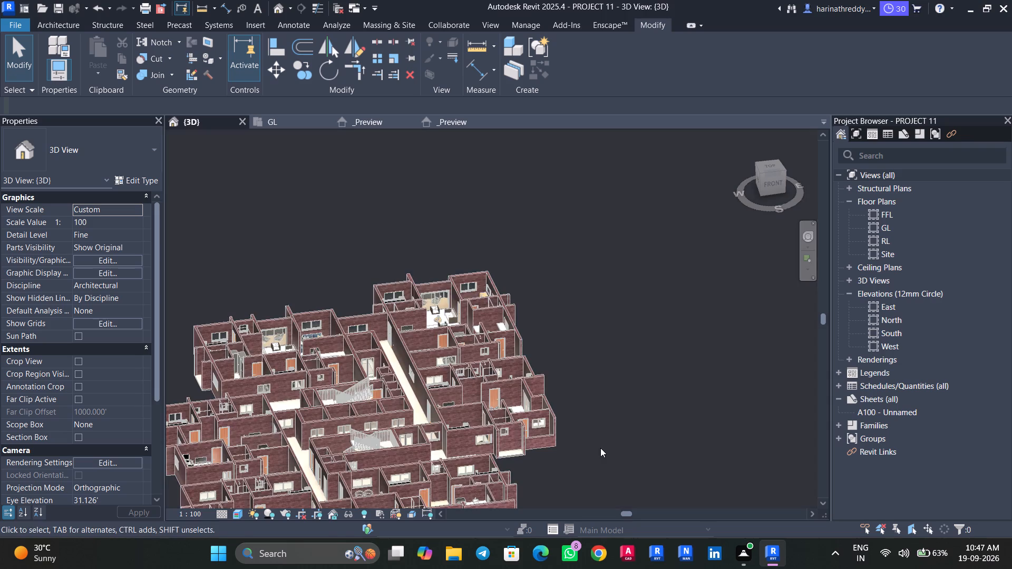
pyautogui.scroll(-3, 600, 448)
pyautogui.moveTo(590, 469); pyautogui.dragTo(632, 406, button='middle')
# In the GL plan, dimension the M.BED ROOM's clear width in the 1882 Sft flat, between the bed-side exterior wall and the living-room wall.
pyautogui.click(284, 121)
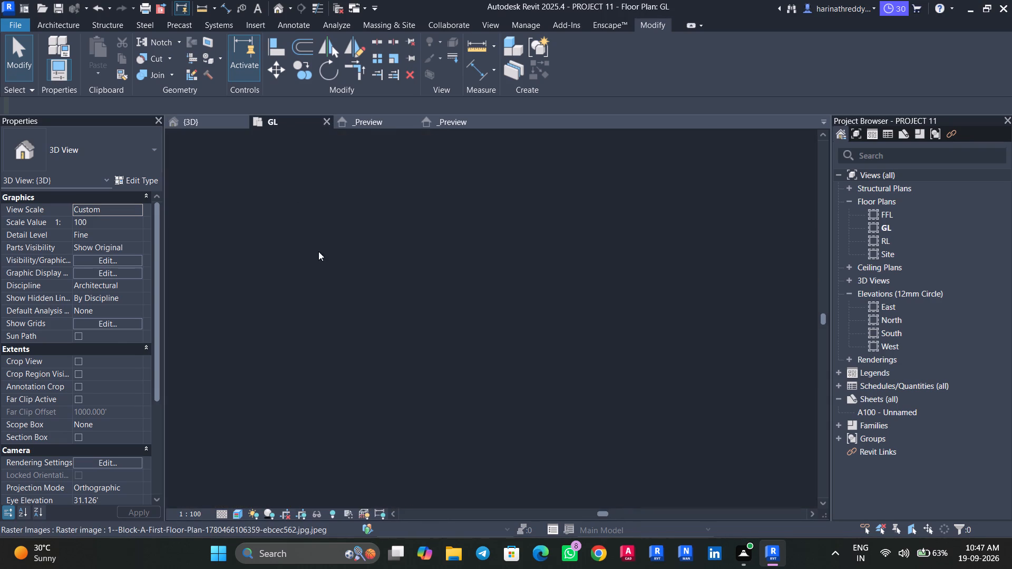
pyautogui.scroll(-11, 379, 365)
pyautogui.scroll(7, 313, 403)
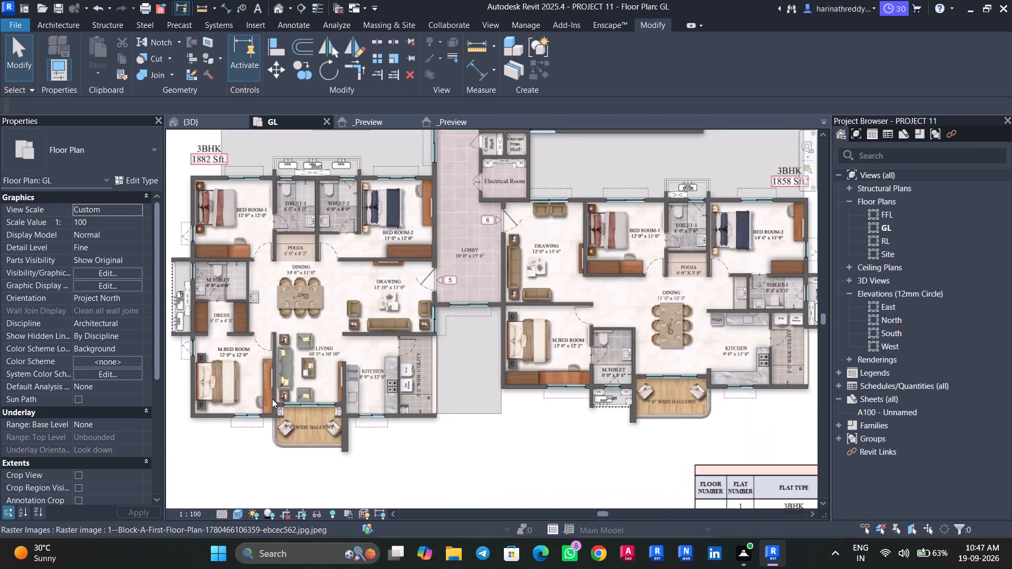
pyautogui.scroll(6, 272, 399)
pyautogui.moveTo(246, 377); pyautogui.dragTo(427, 420, button='middle')
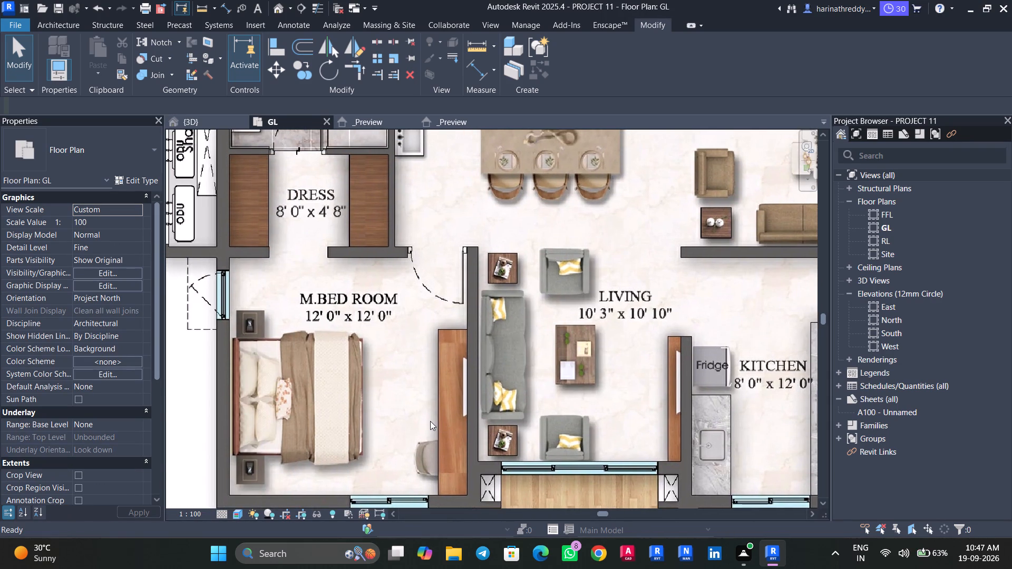
pyautogui.press('d')
pyautogui.press('i')
pyautogui.click(473, 350)
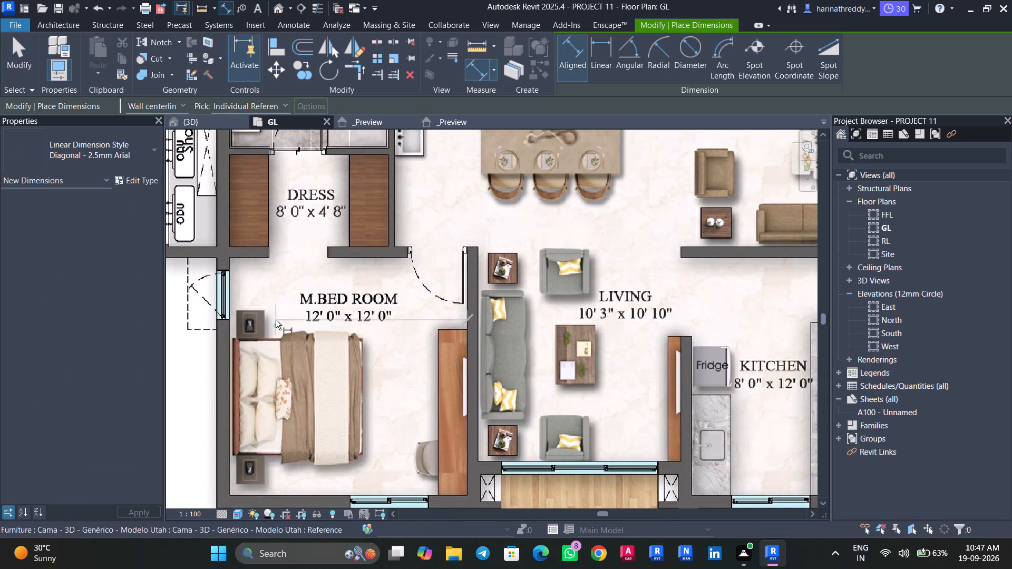
pyautogui.press('Tab')
pyautogui.click(232, 335)
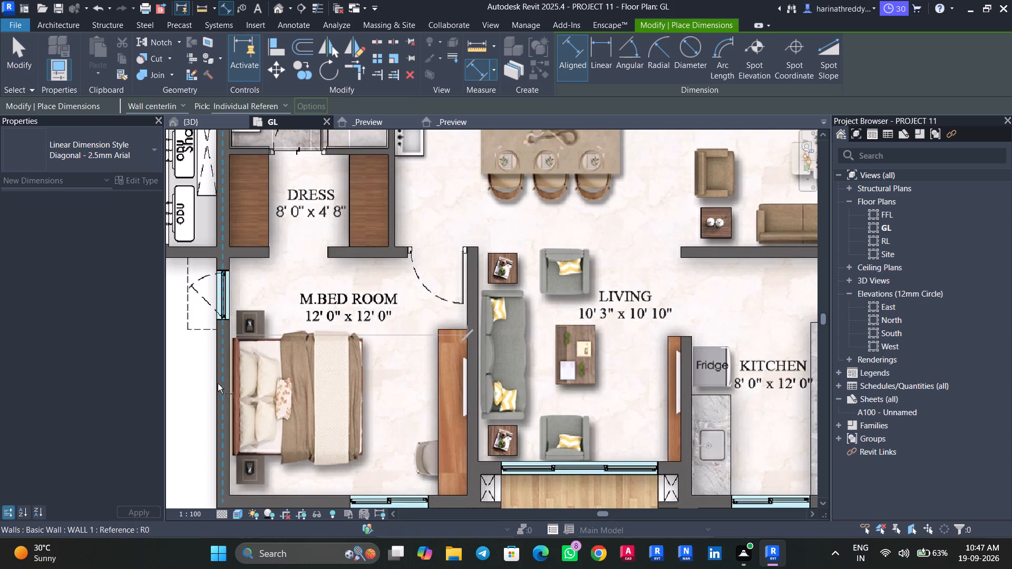
pyautogui.click(193, 400)
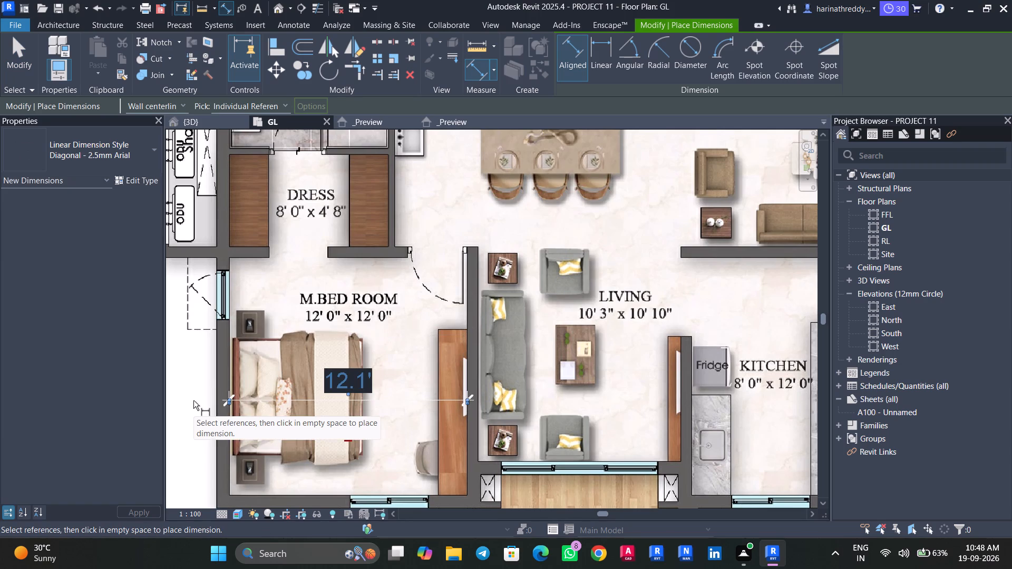
pyautogui.press('Escape')
pyautogui.press('Escape')
pyautogui.press('Escape')
# Reposition the exterior wall behind the bed by setting the master bedroom's width dimension to 12'.
pyautogui.press('Tab')
pyautogui.click(219, 385)
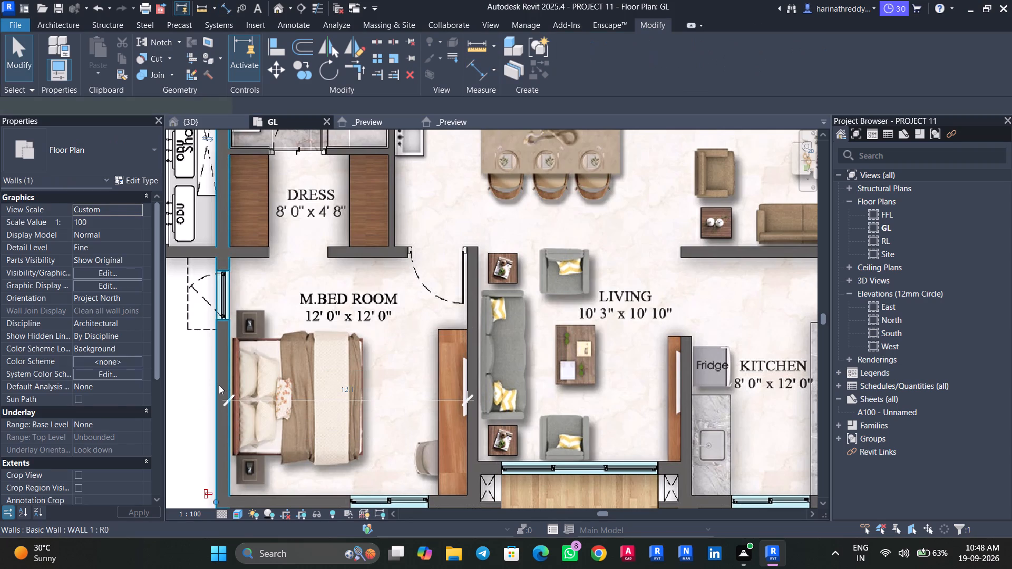
pyautogui.click(347, 390)
pyautogui.write("12'")
pyautogui.press('Return')
pyautogui.press('Escape')
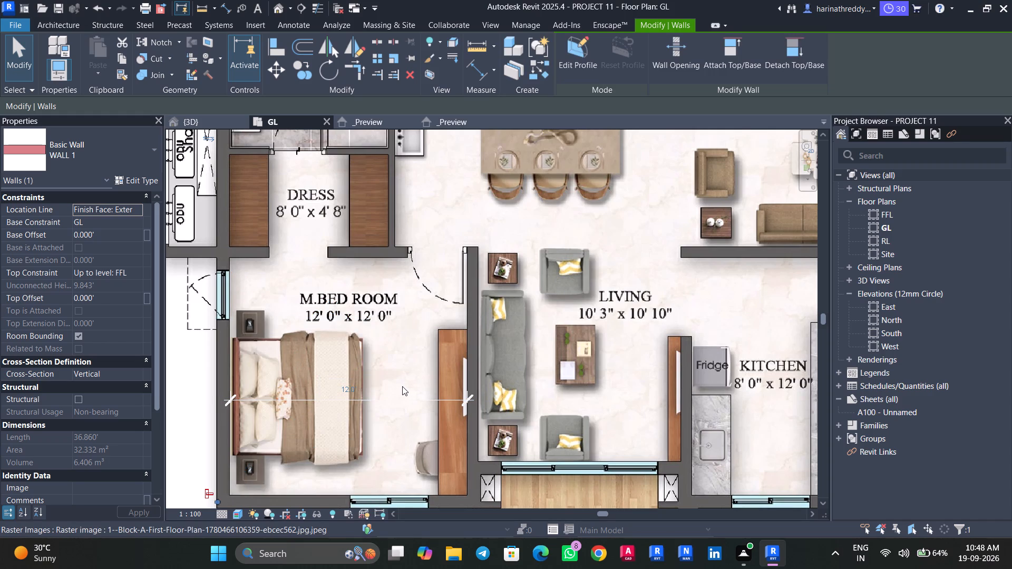
pyautogui.press('Escape')
# Dimension the master bedroom's clear length from the dress-side wall to the opposite exterior wall.
pyautogui.write('DI')
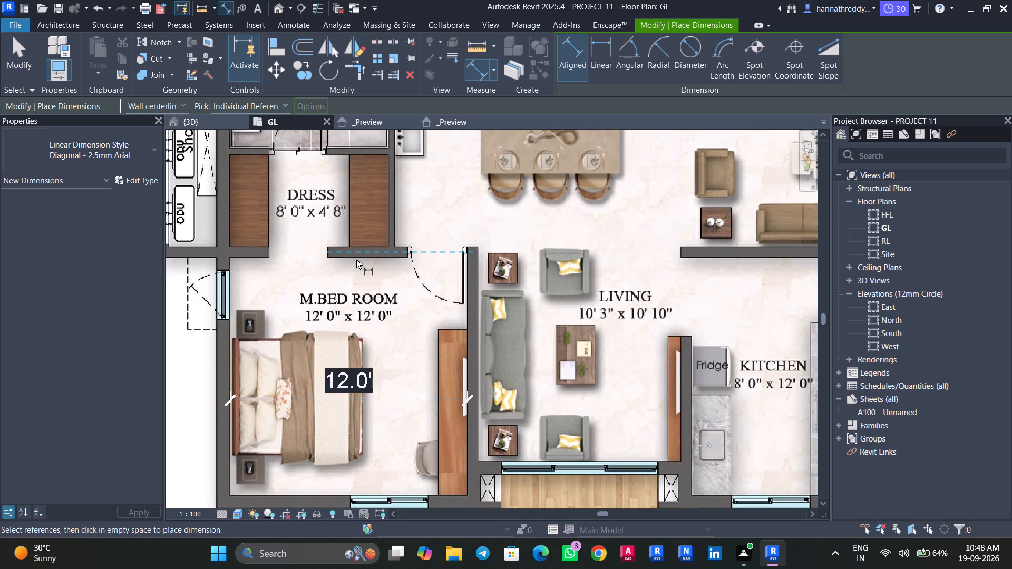
pyautogui.press('Tab')
pyautogui.click(356, 259)
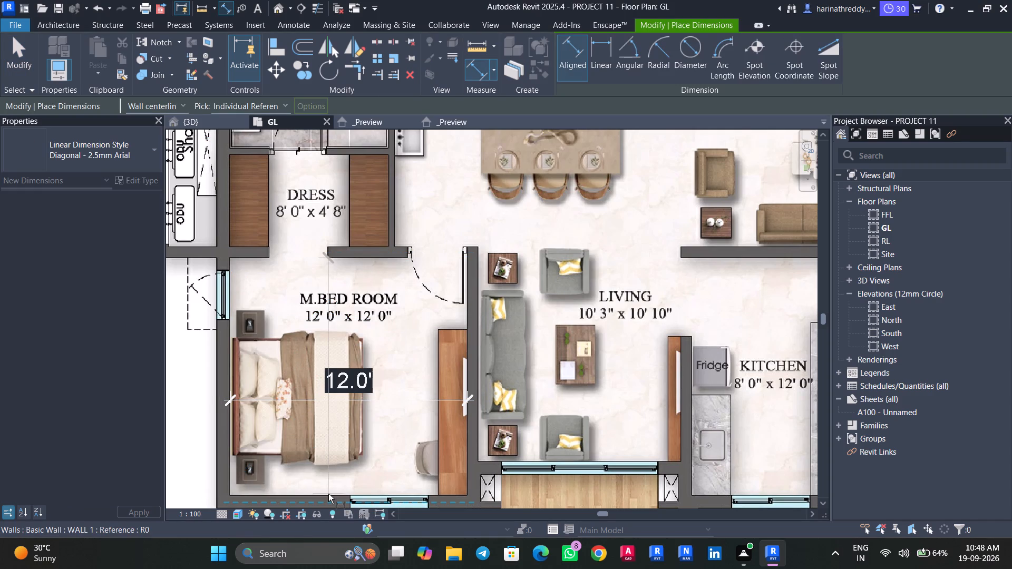
pyautogui.press('Tab')
pyautogui.moveTo(328, 494); pyautogui.dragTo(352, 423, button='middle')
pyautogui.scroll(1, 352, 423)
pyautogui.click(352, 423)
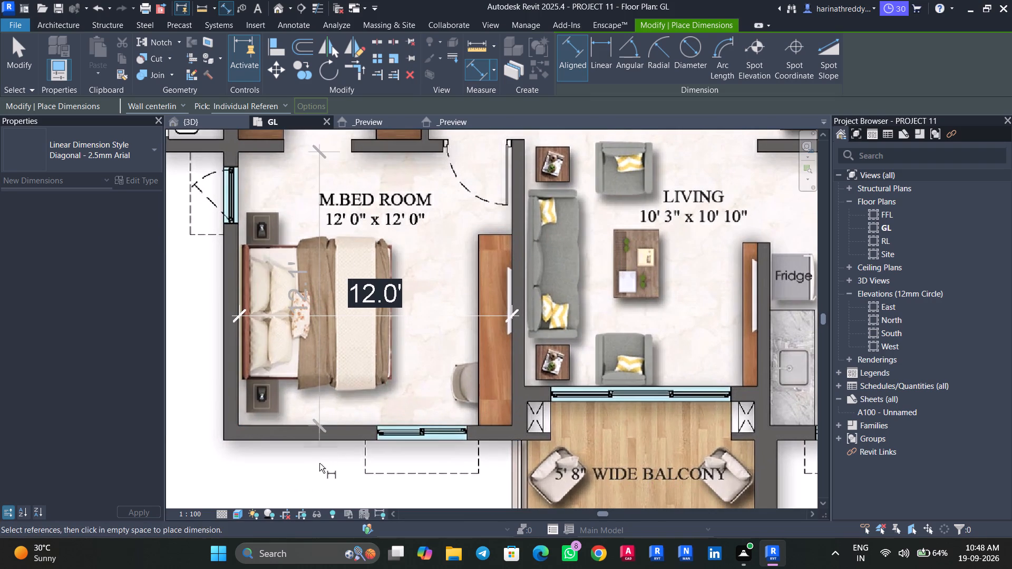
pyautogui.click(320, 467)
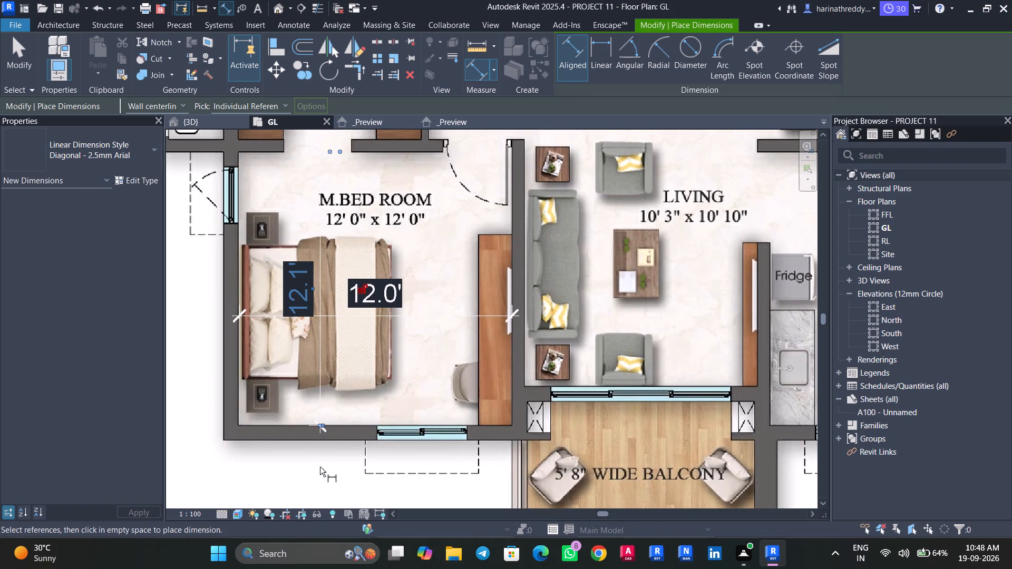
pyautogui.press('Escape')
pyautogui.press('Escape')
pyautogui.press('Escape')
# Reposition the exterior wall opposite the dress by setting the master bedroom's length dimension to 12'.
pyautogui.press('Tab')
pyautogui.click(295, 435)
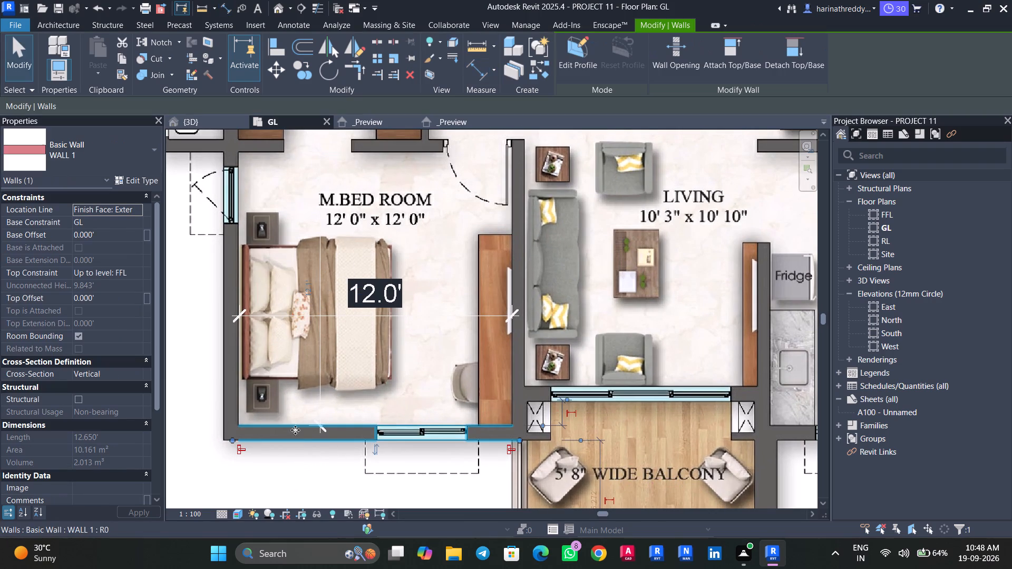
pyautogui.click(310, 287)
pyautogui.write("12'")
pyautogui.press('Return')
pyautogui.press('Escape')
pyautogui.press('Escape')
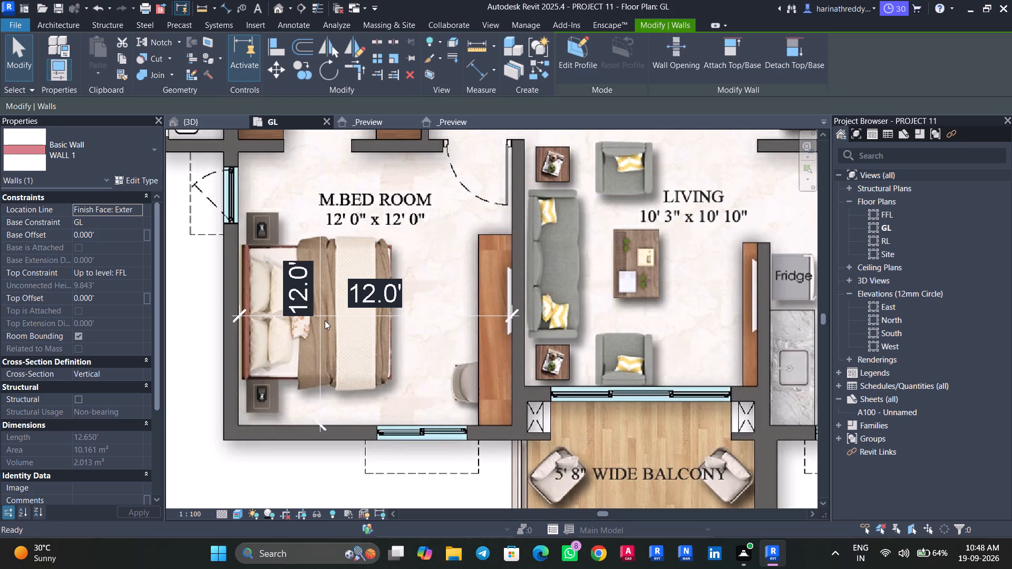
# Delete both 12' dimensions from the master bedroom.
pyautogui.press('Tab')
pyautogui.click(447, 316)
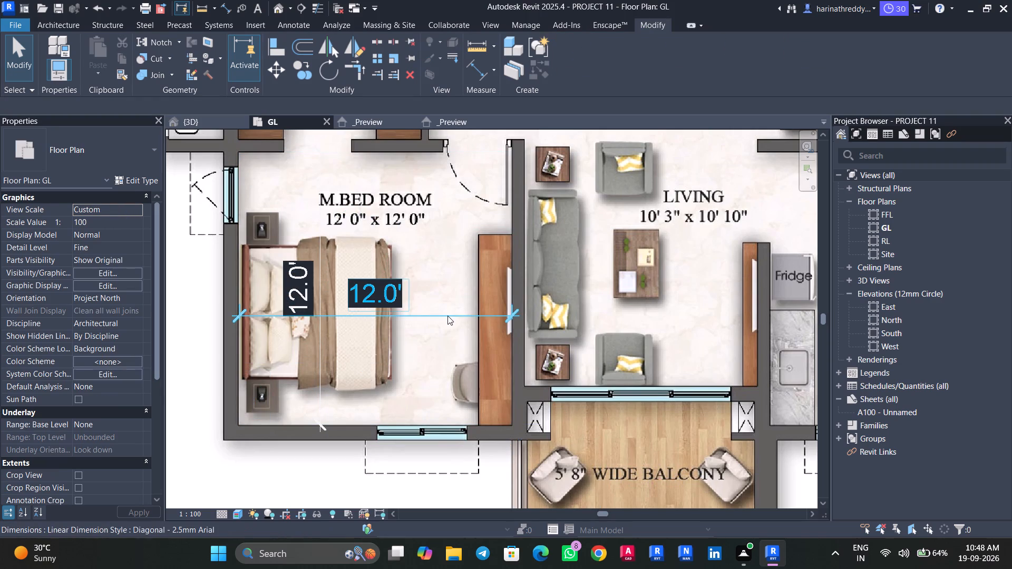
pyautogui.press('Delete')
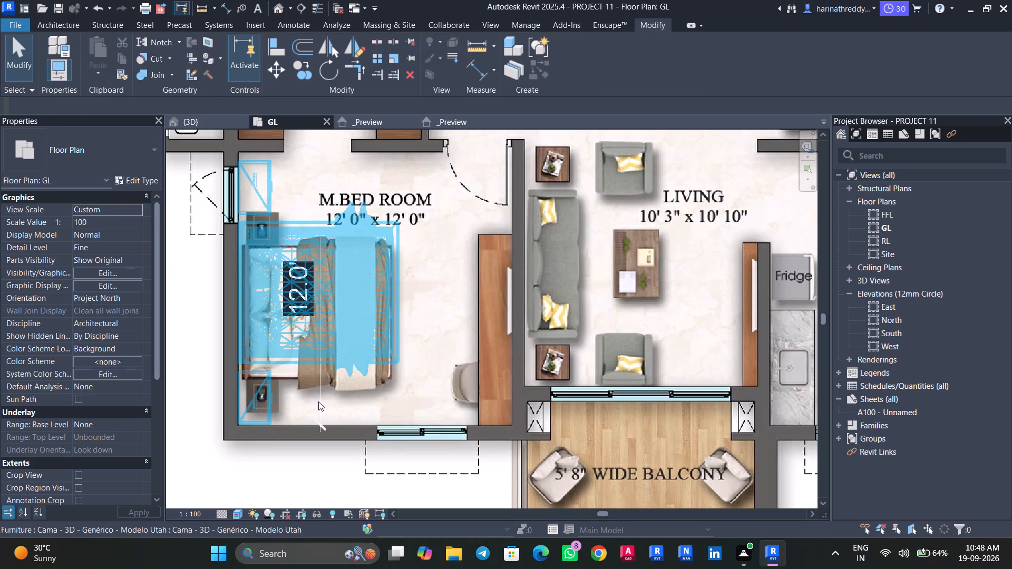
pyautogui.press('Tab')
pyautogui.click(319, 403)
pyautogui.press('Escape')
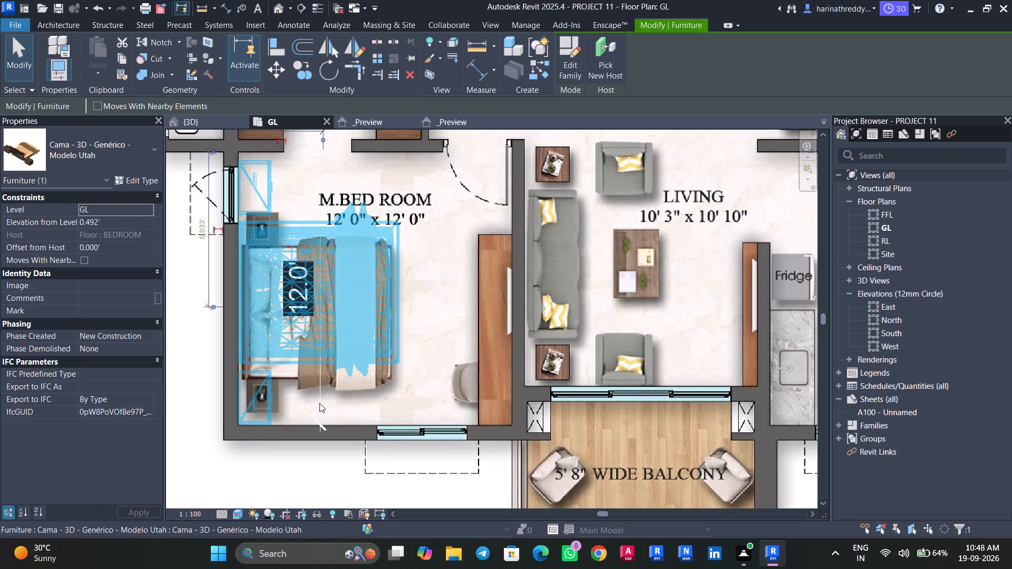
pyautogui.press('Tab')
pyautogui.click(319, 409)
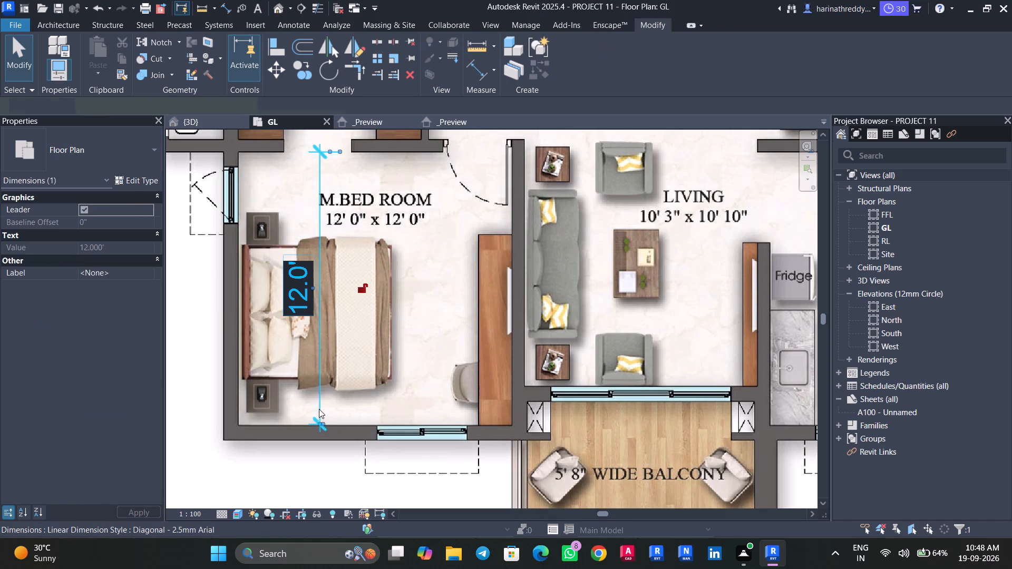
pyautogui.press('Delete')
# Place a 2.5mm Arial text note reading "M.BED ROOM" with "12'X12'" on a second line, between the dress and master bedroom.
pyautogui.moveTo(435, 272); pyautogui.dragTo(445, 310, button='middle')
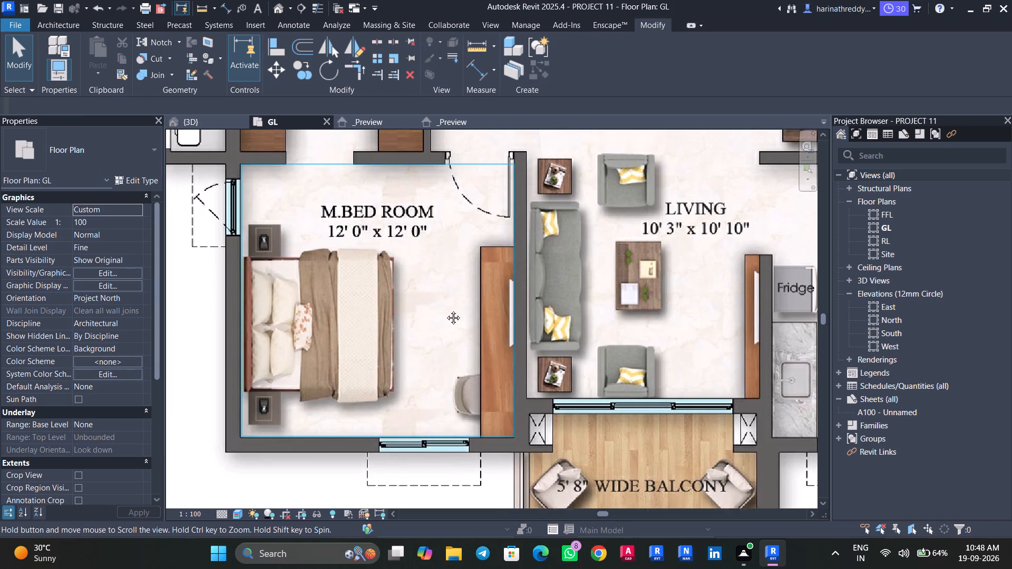
pyautogui.moveTo(445, 310); pyautogui.dragTo(507, 415, button='middle')
pyautogui.write('TX')
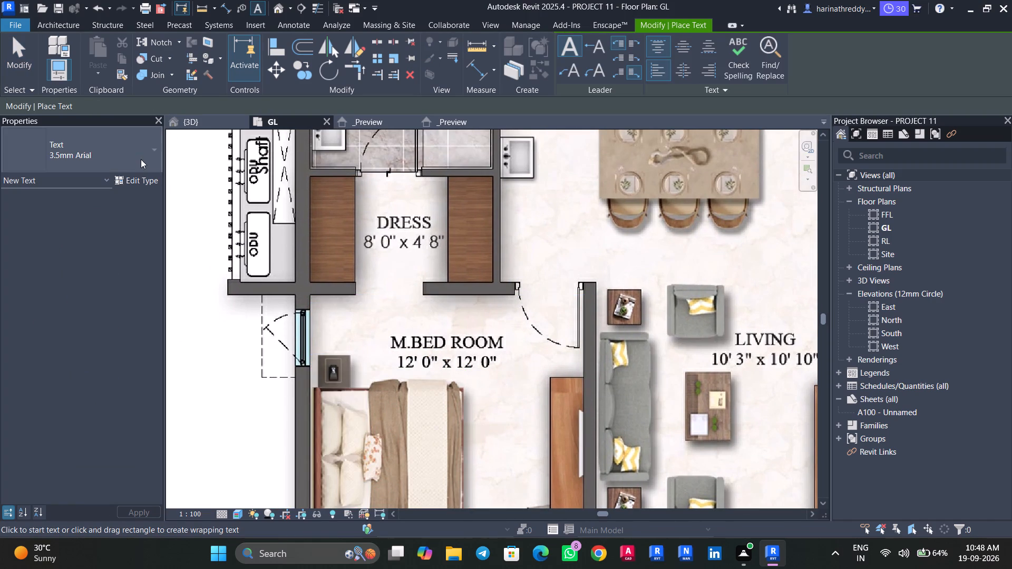
pyautogui.click(139, 155)
pyautogui.click(99, 217)
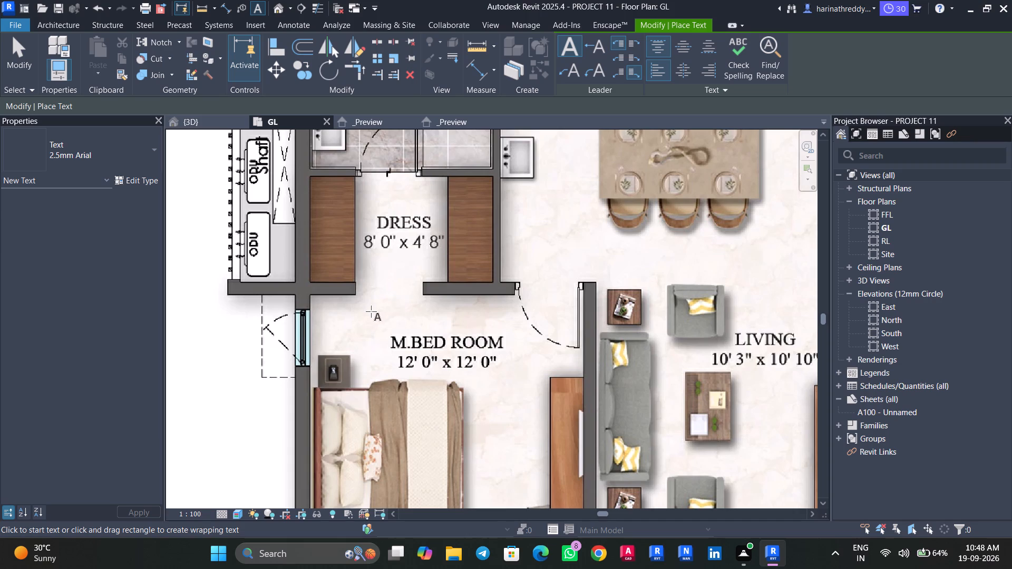
pyautogui.click(372, 264)
pyautogui.write('M.')
pyautogui.write('BEDROO')
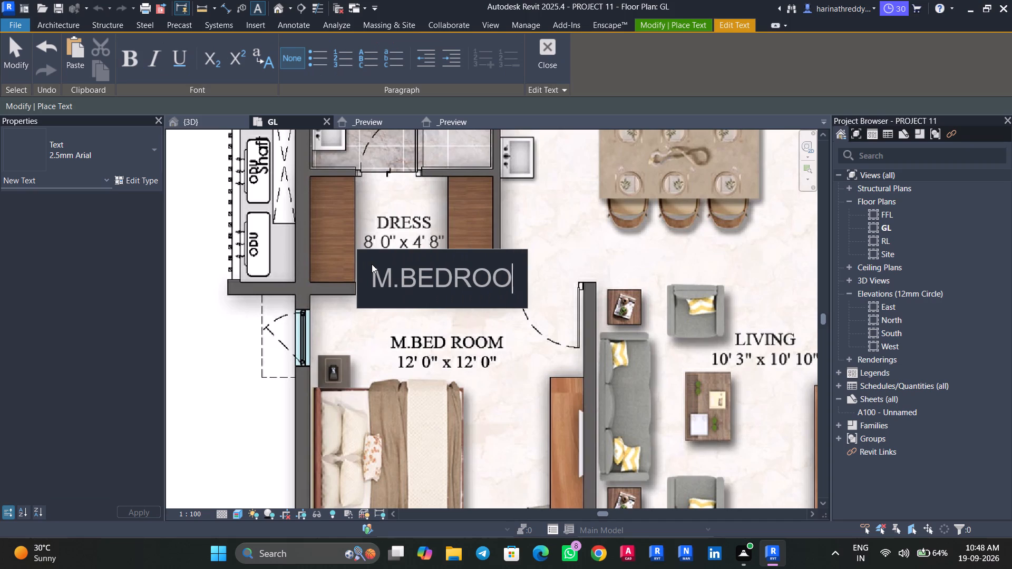
pyautogui.press('m')
pyautogui.press('Left')
pyautogui.press('Left')
pyautogui.press('Left')
pyautogui.press('Left')
pyautogui.press('space')
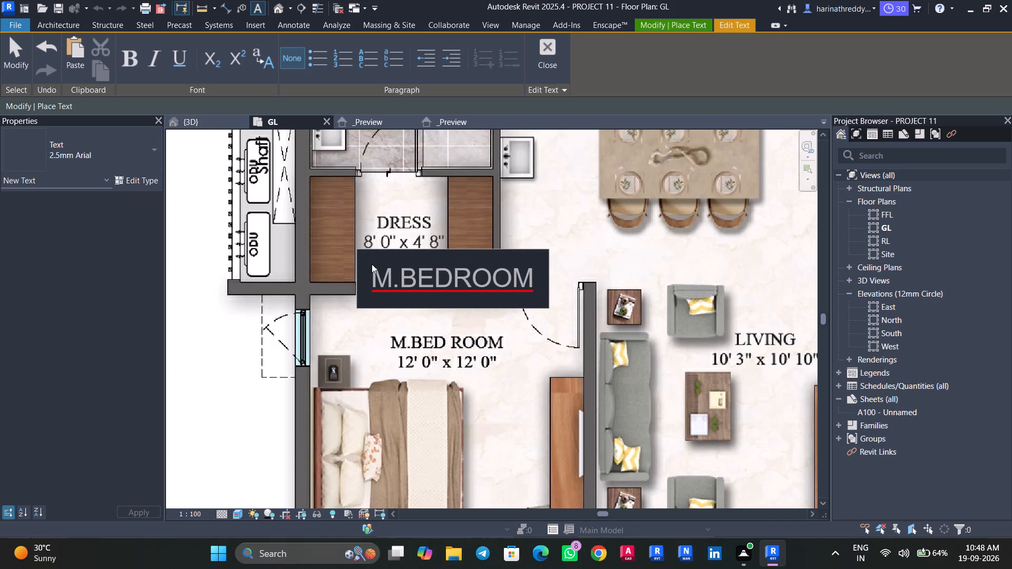
pyautogui.press('Right')
pyautogui.press('Right')
pyautogui.press('Right')
pyautogui.press('Right')
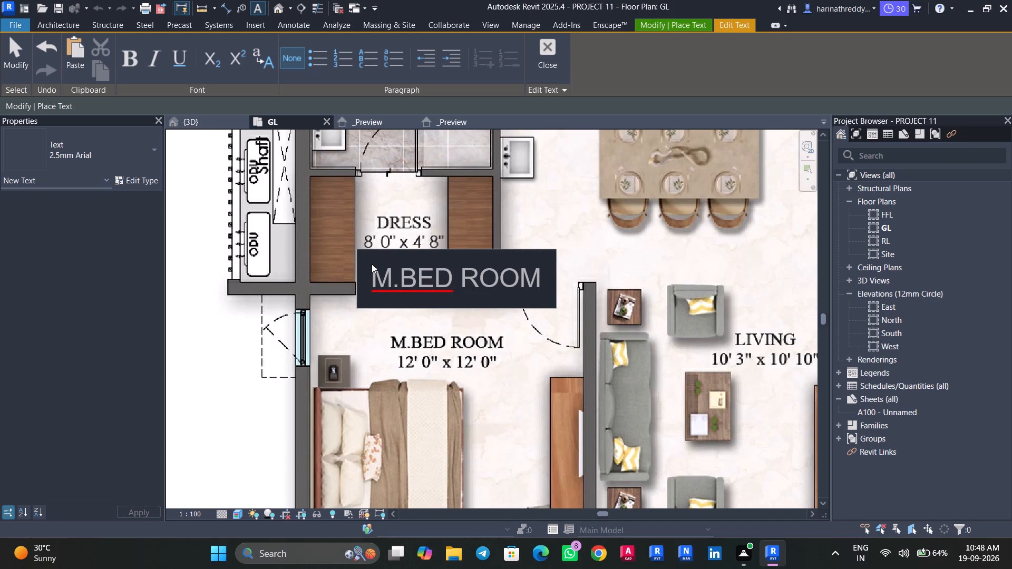
pyautogui.press('Return')
pyautogui.write('12')
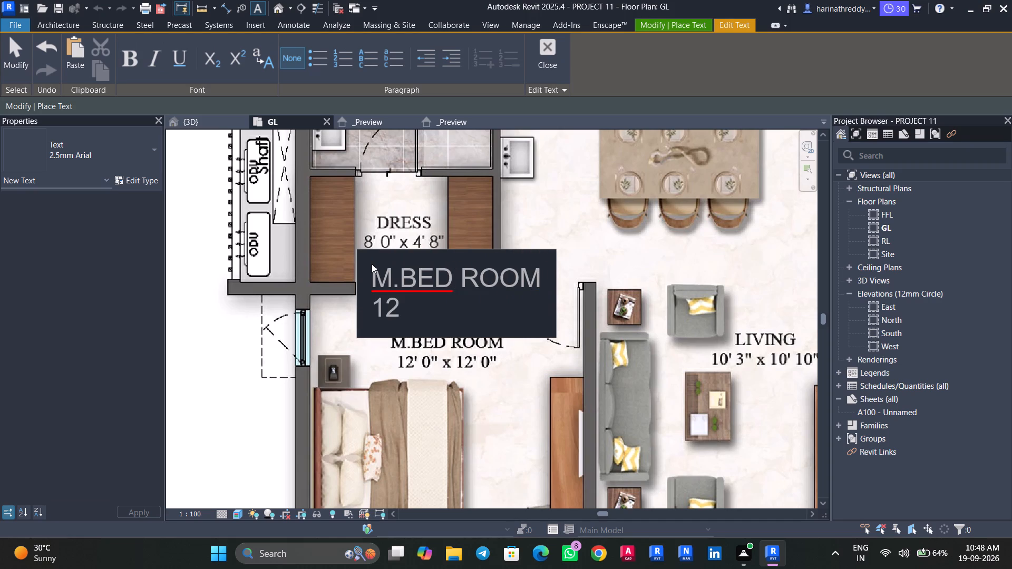
pyautogui.press("'")
pyautogui.write("X12'")
pyautogui.click(374, 303)
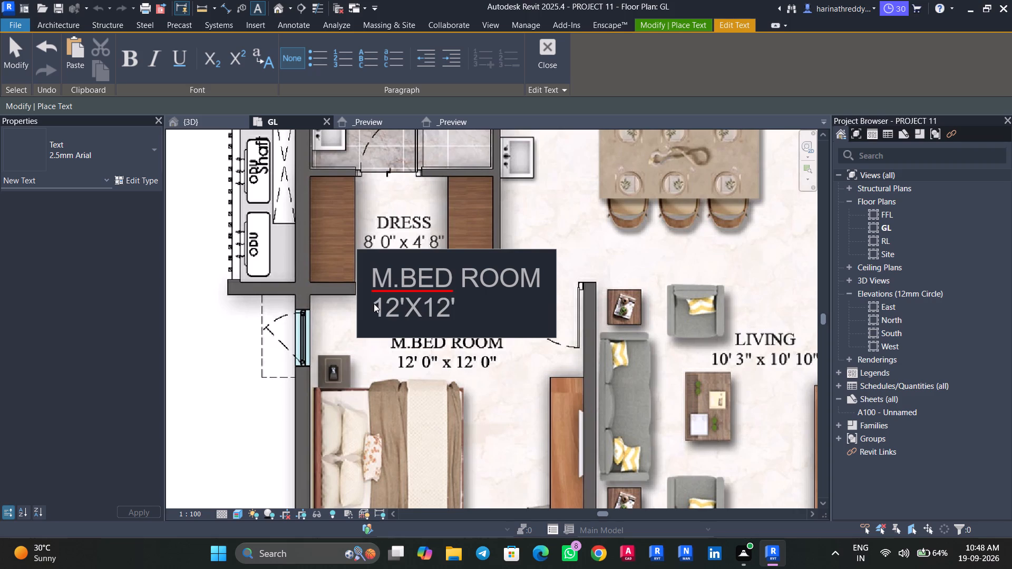
pyautogui.click(488, 209)
pyautogui.press('Escape')
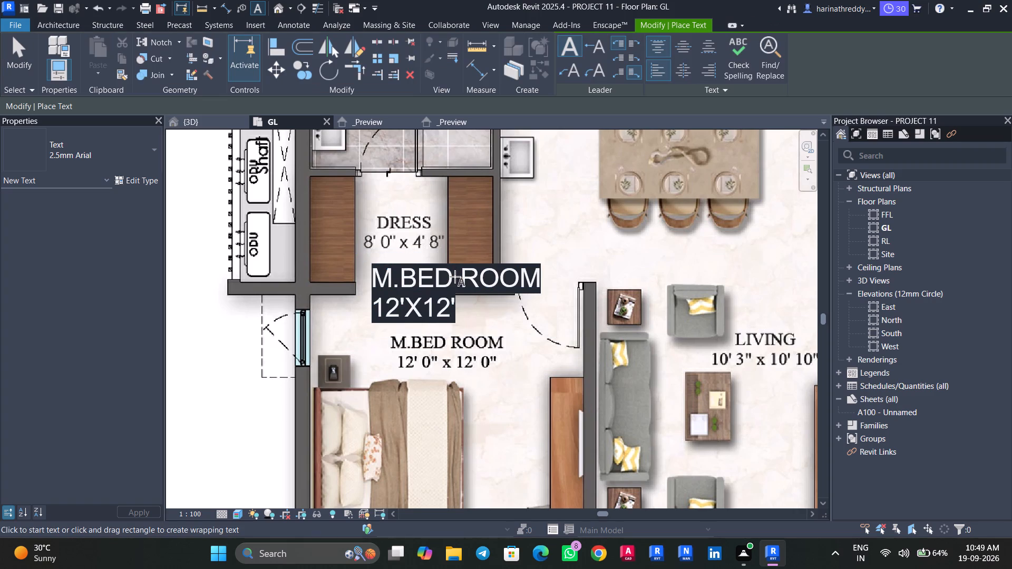
# Centre-align the M.BED ROOM note's text and move the note down over the plan's master bedroom label.
pyautogui.click(680, 71)
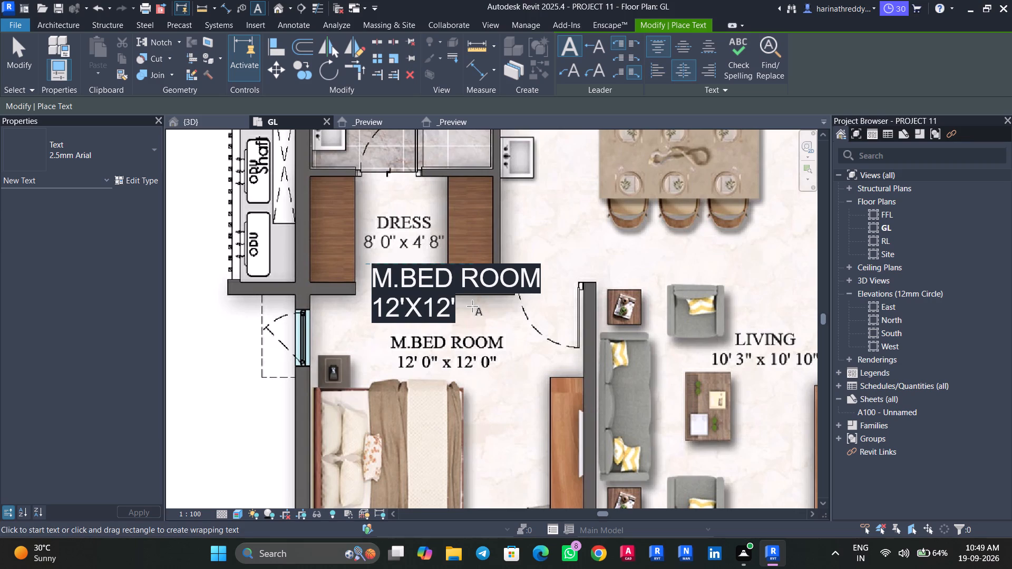
pyautogui.press('Escape')
pyautogui.press('Tab')
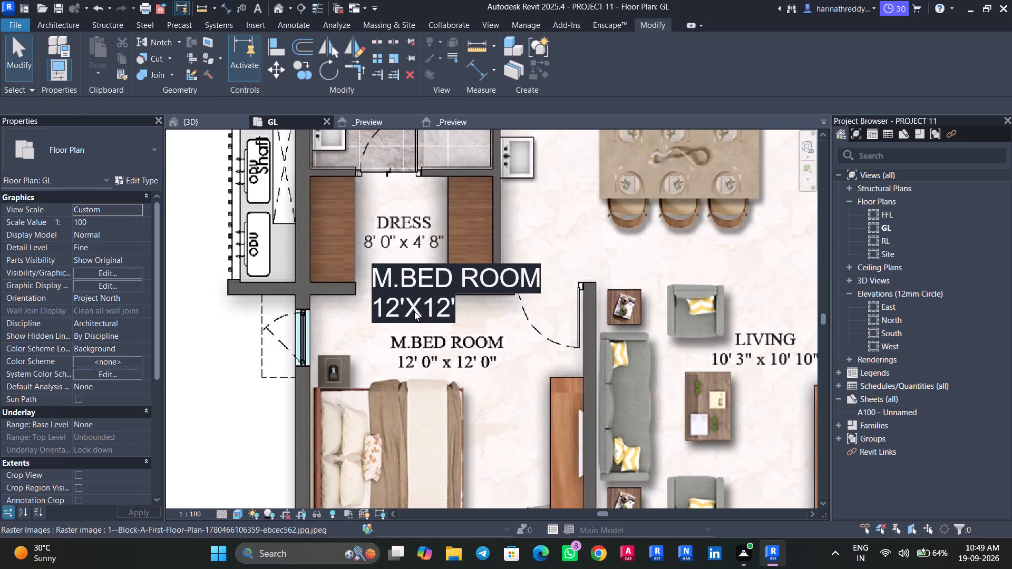
pyautogui.click(414, 311)
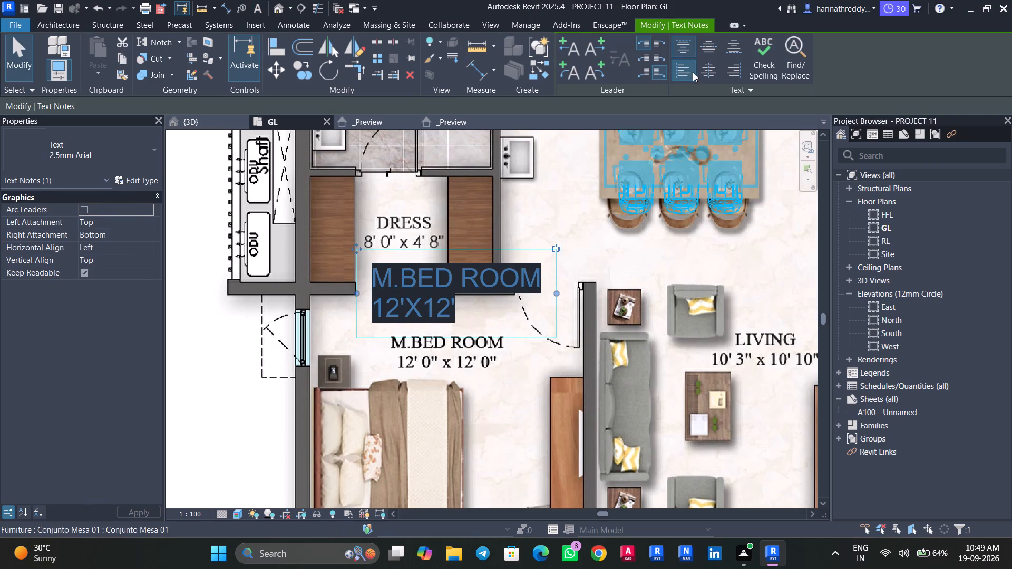
pyautogui.click(703, 73)
pyautogui.moveTo(357, 247); pyautogui.dragTo(363, 281)
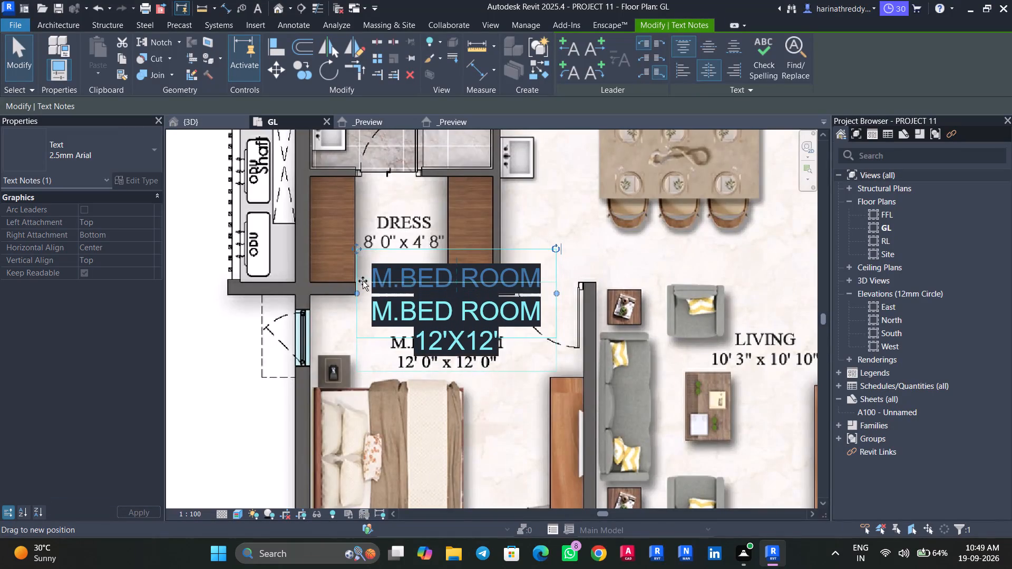
pyautogui.moveTo(363, 281); pyautogui.dragTo(358, 304)
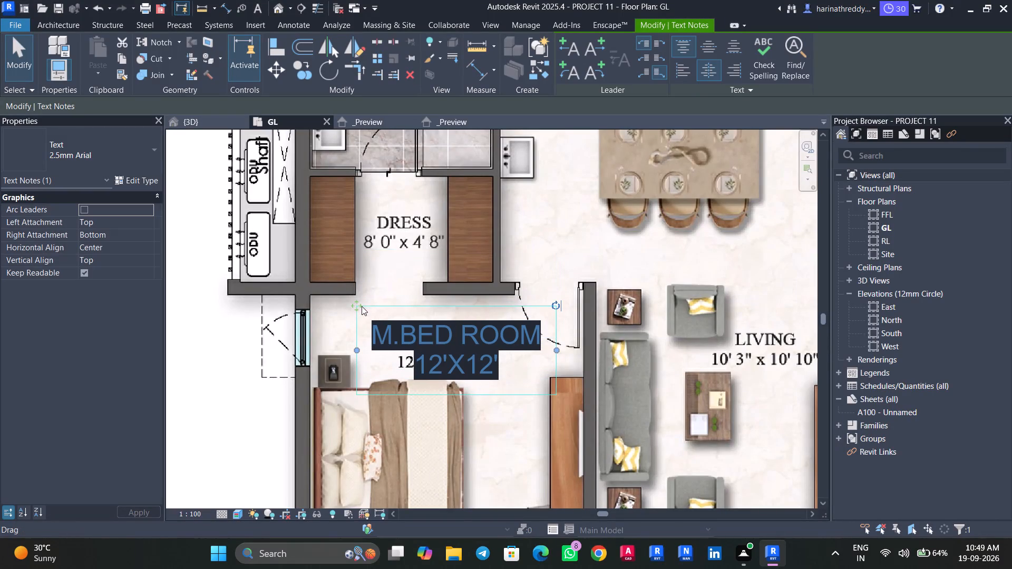
# Duplicate the note's 2.5mm Arial text type and rename the new type 2MM.
pyautogui.click(138, 181)
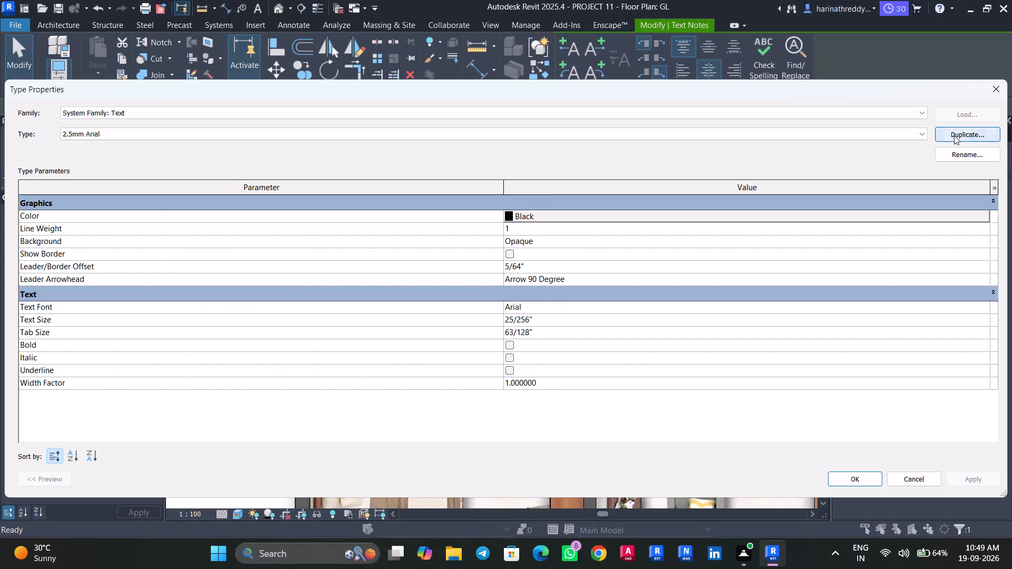
pyautogui.click(954, 135)
pyautogui.click(538, 301)
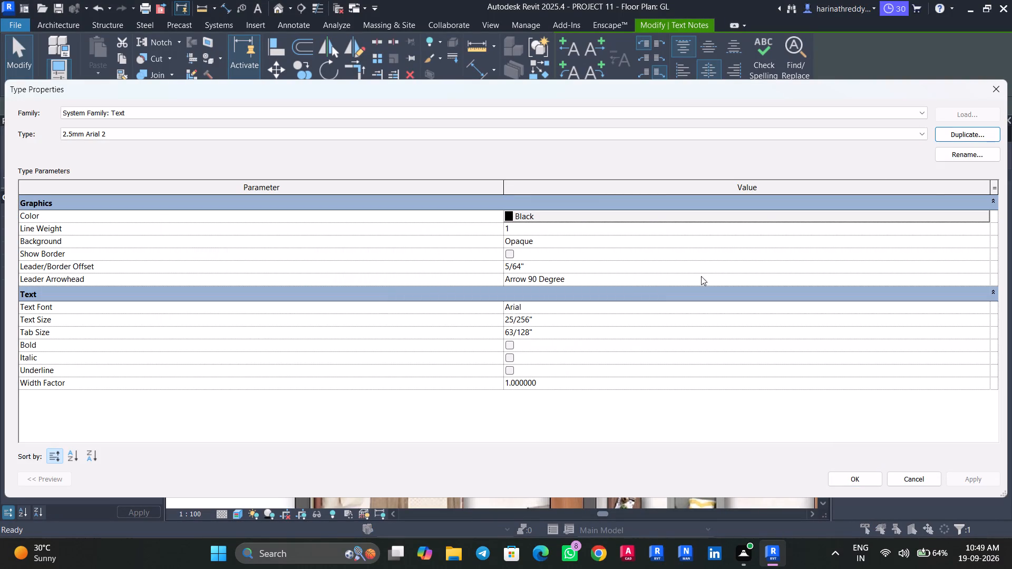
pyautogui.click(956, 154)
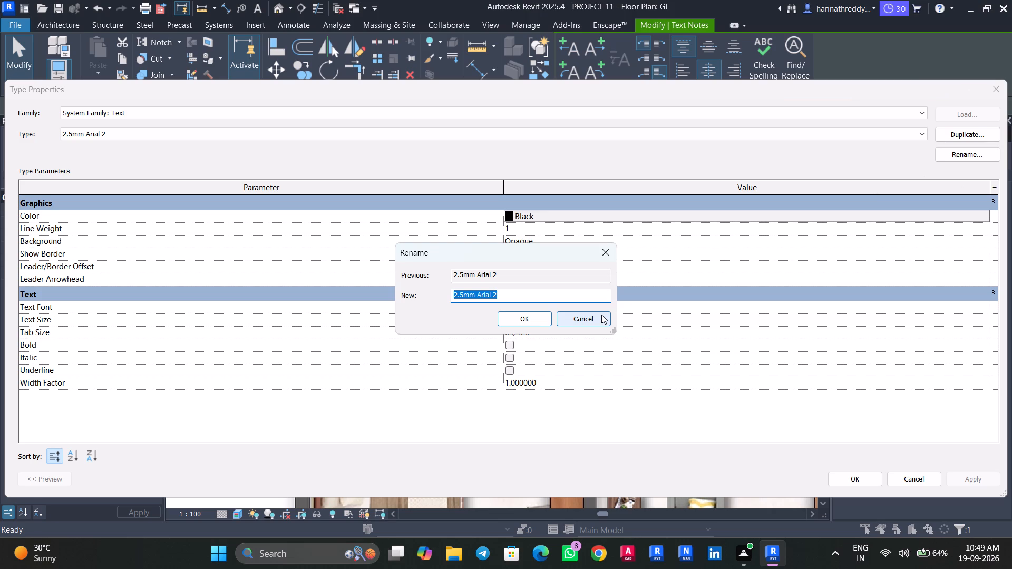
pyautogui.write('2MM')
pyautogui.press('Return')
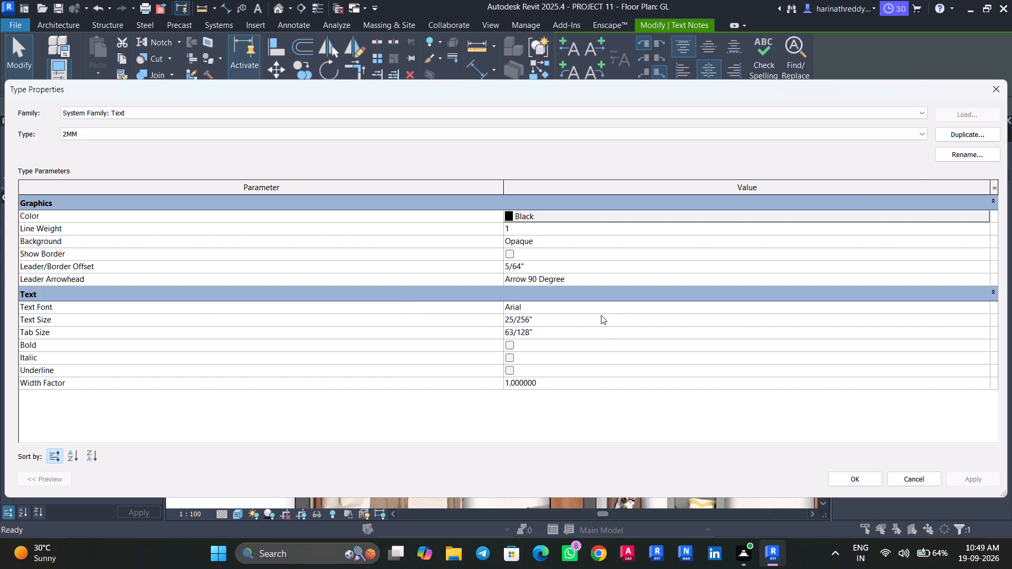
pyautogui.click(844, 479)
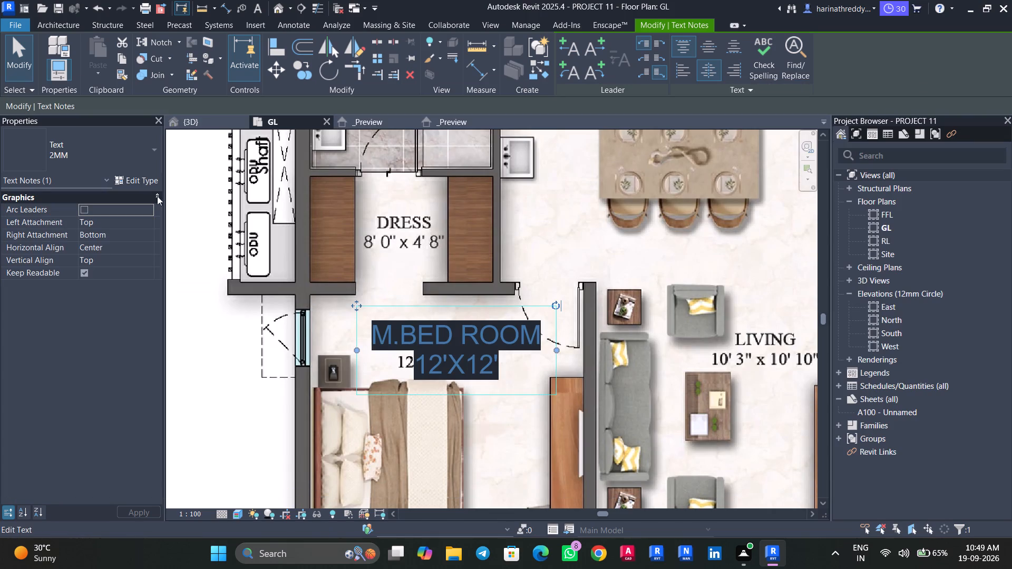
# Set the 2MM text type's text size to 2 mm and apply it.
pyautogui.click(139, 183)
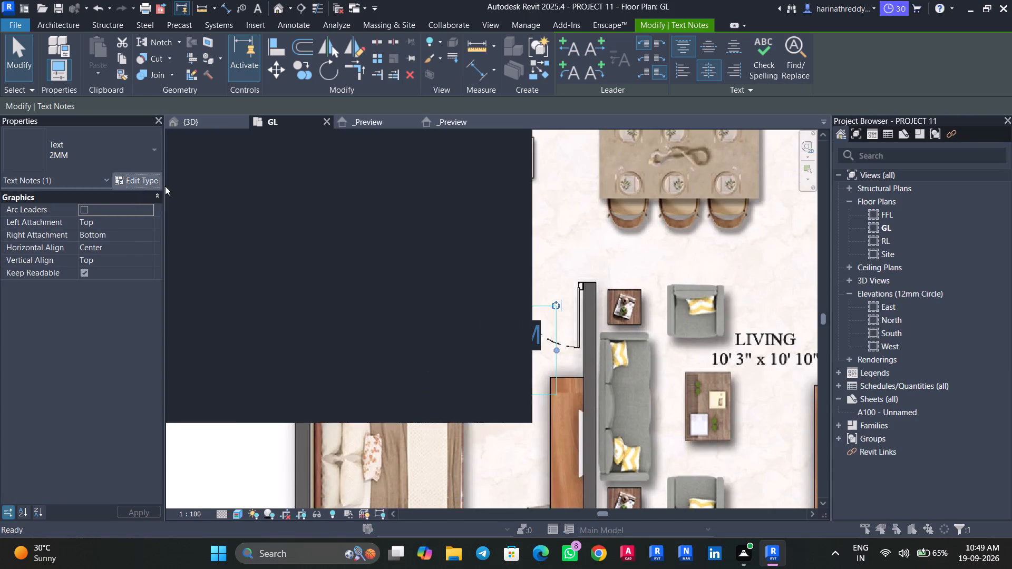
pyautogui.click(579, 321)
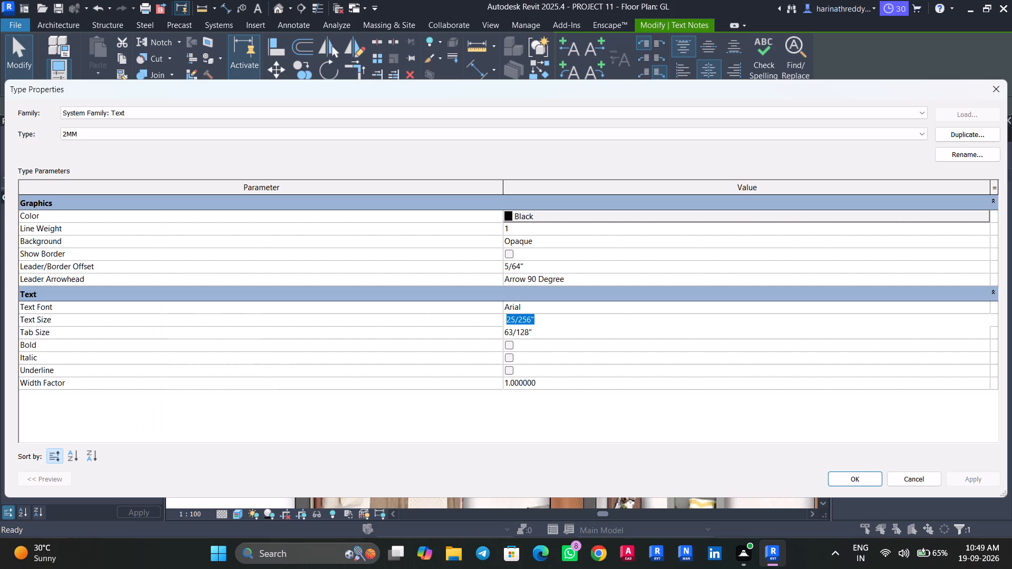
pyautogui.press('2')
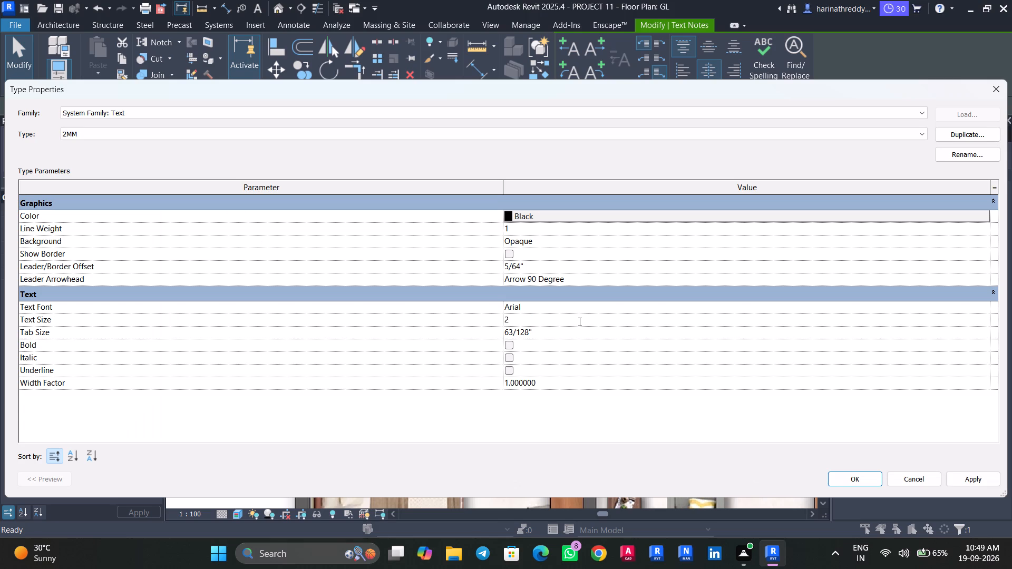
pyautogui.press('m')
pyautogui.press('m')
pyautogui.press('Return')
pyautogui.click(988, 481)
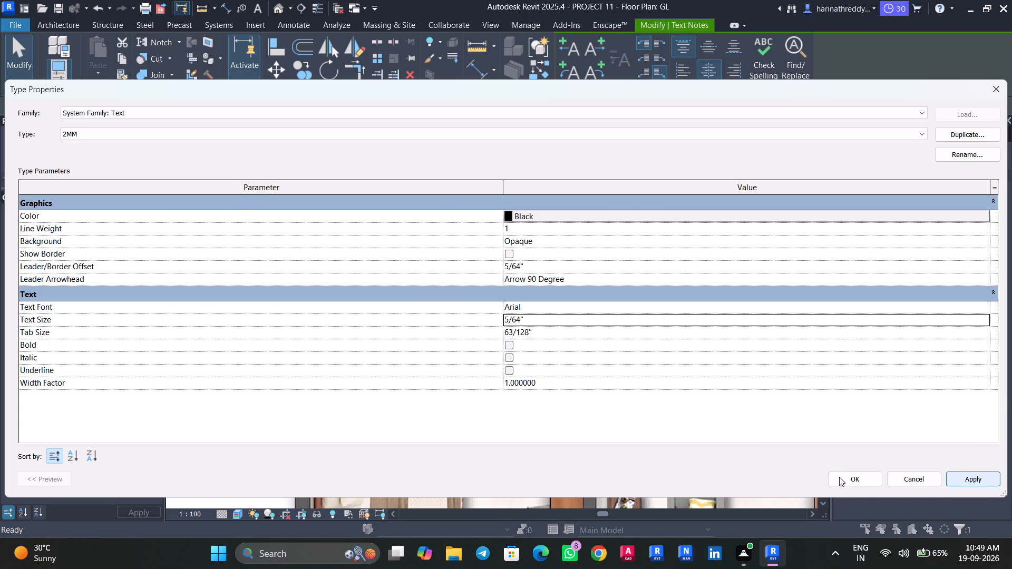
pyautogui.click(839, 477)
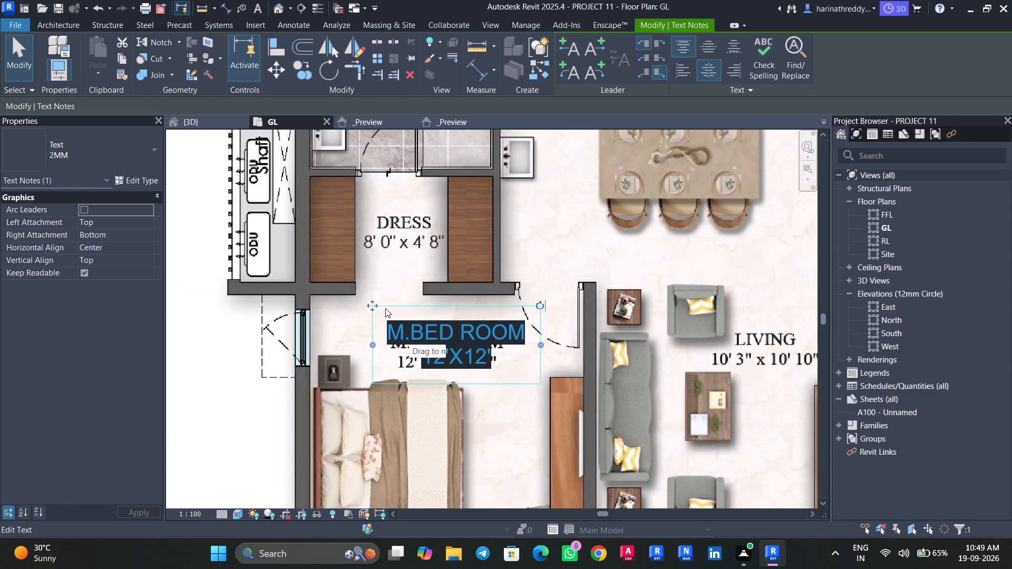
# Reposition the resized M.BED ROOM note over the plan's master bedroom label.
pyautogui.moveTo(375, 306); pyautogui.dragTo(363, 314)
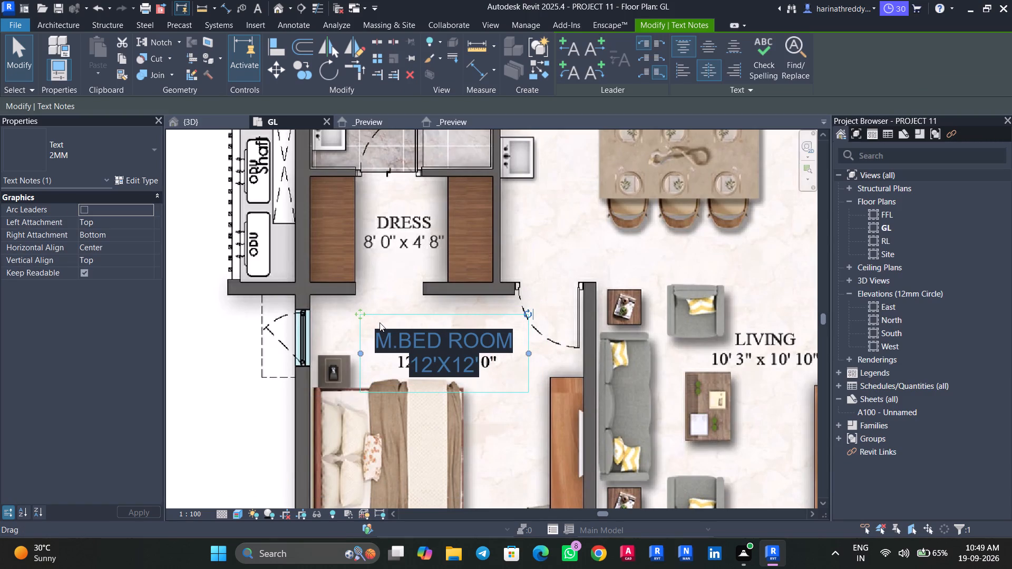
# Copy the M.BED ROOM note onto the plan's BED ROOM-1 label and from there onto the BED ROOM-2 label.
pyautogui.scroll(-3, 531, 406)
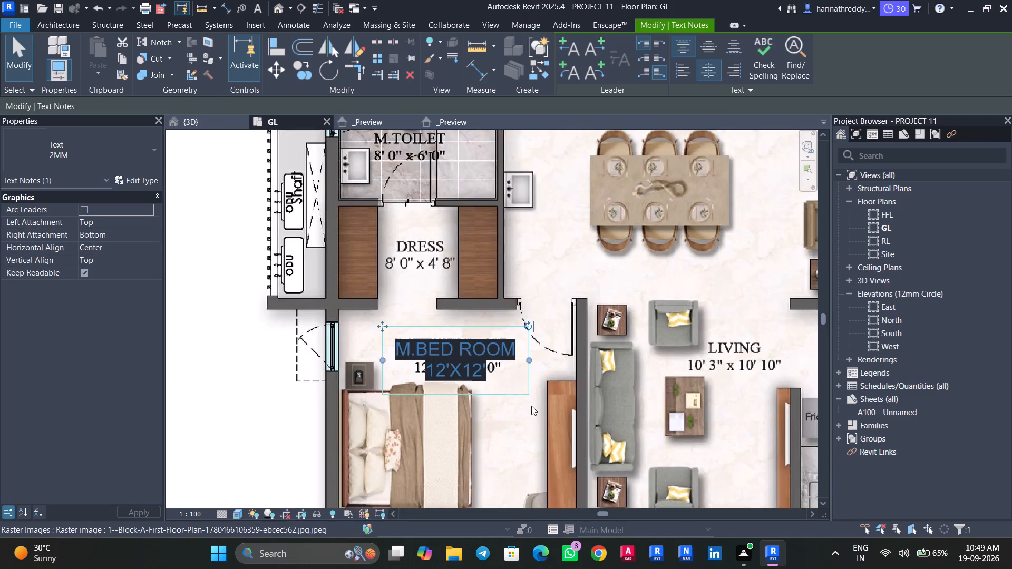
pyautogui.moveTo(530, 406); pyautogui.dragTo(489, 397, button='middle')
pyautogui.scroll(-3, 488, 400)
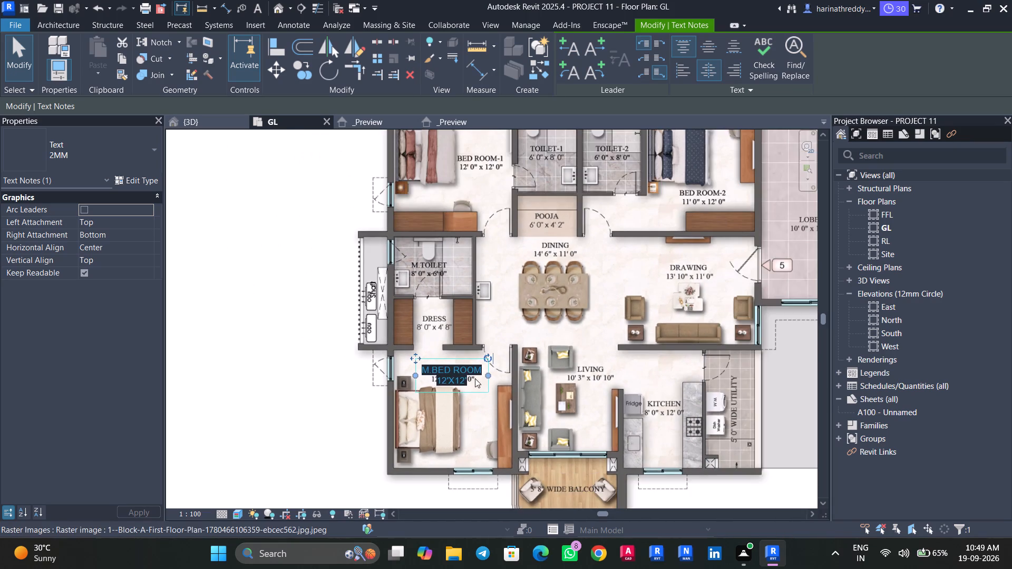
pyautogui.scroll(3, 467, 370)
pyautogui.scroll(-3, 467, 370)
pyautogui.moveTo(489, 436); pyautogui.dragTo(490, 446, button='middle')
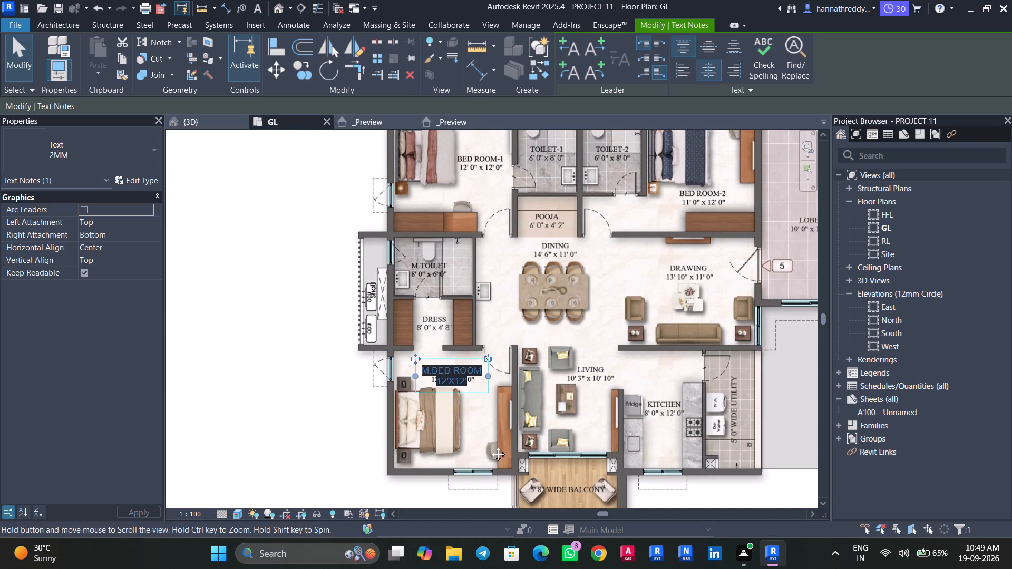
pyautogui.moveTo(490, 446); pyautogui.dragTo(486, 477, button='middle')
pyautogui.keyDown('ctrl'); pyautogui.moveTo(458, 417); pyautogui.dragTo(466, 337); pyautogui.keyUp('ctrl')
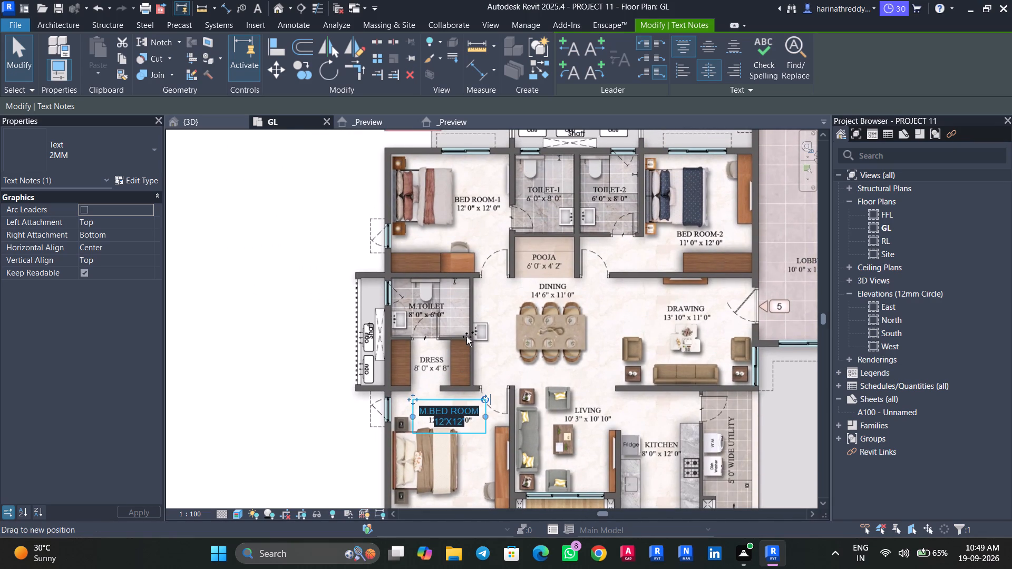
pyautogui.keyDown('ctrl'); pyautogui.moveTo(466, 337); pyautogui.dragTo(479, 205); pyautogui.keyUp('ctrl')
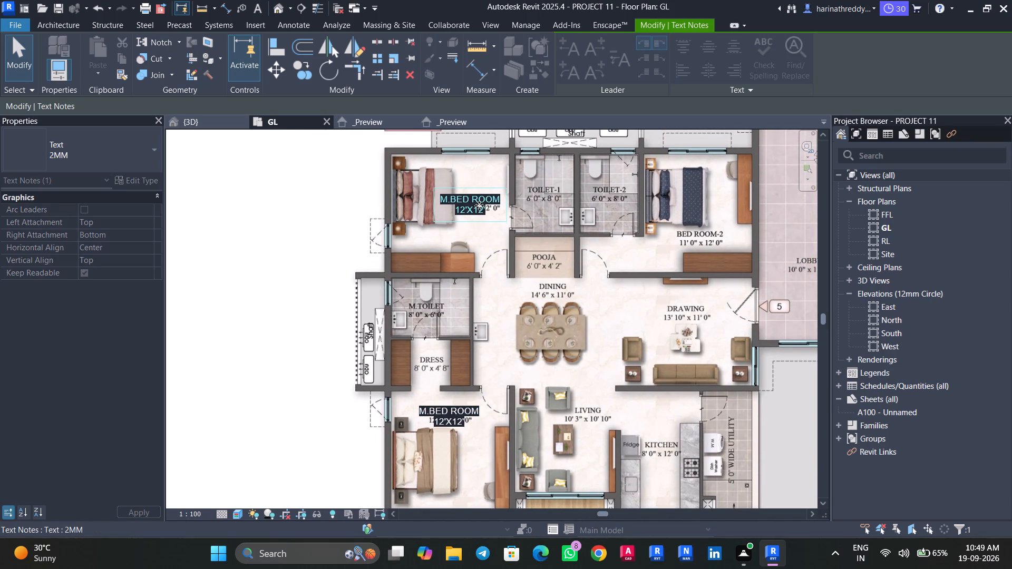
pyautogui.keyDown('ctrl'); pyautogui.moveTo(473, 203); pyautogui.dragTo(703, 242); pyautogui.keyUp('ctrl')
# Move the copied note in bedroom 1 down so it sits just below the plan's BED ROOM-1 label.
pyautogui.scroll(4, 431, 205)
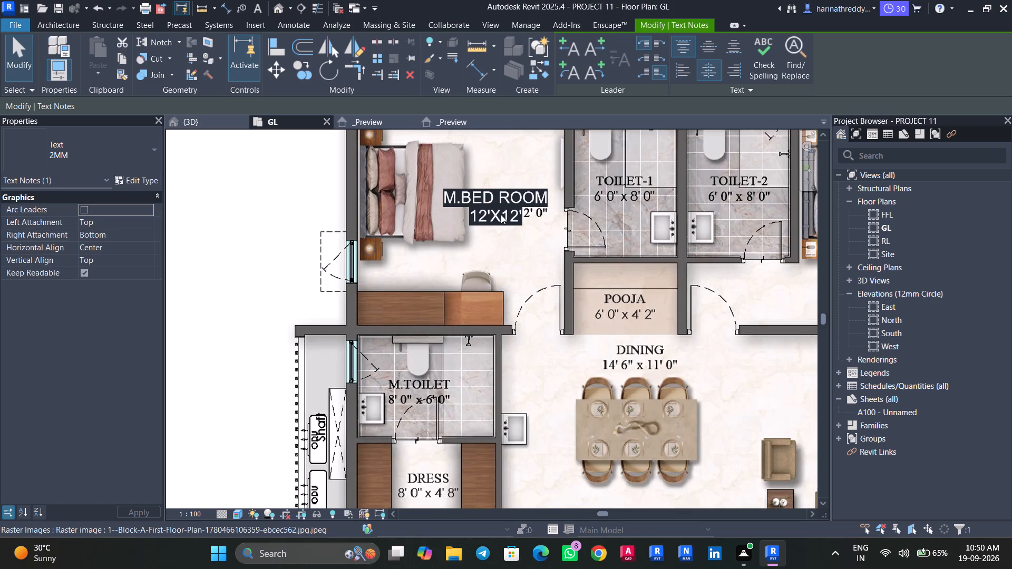
pyautogui.press('Tab')
pyautogui.click(501, 214)
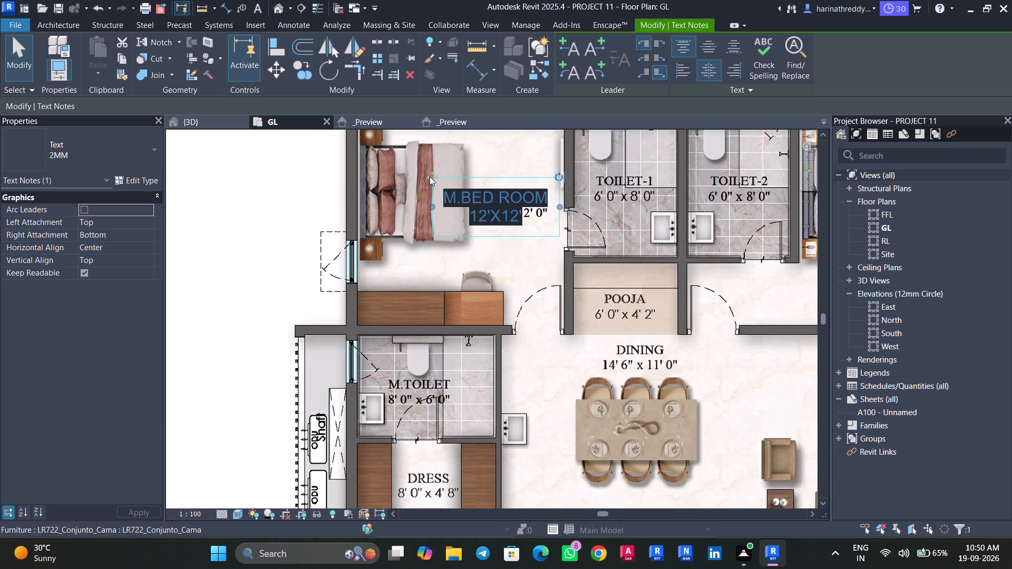
pyautogui.moveTo(432, 175); pyautogui.dragTo(437, 229)
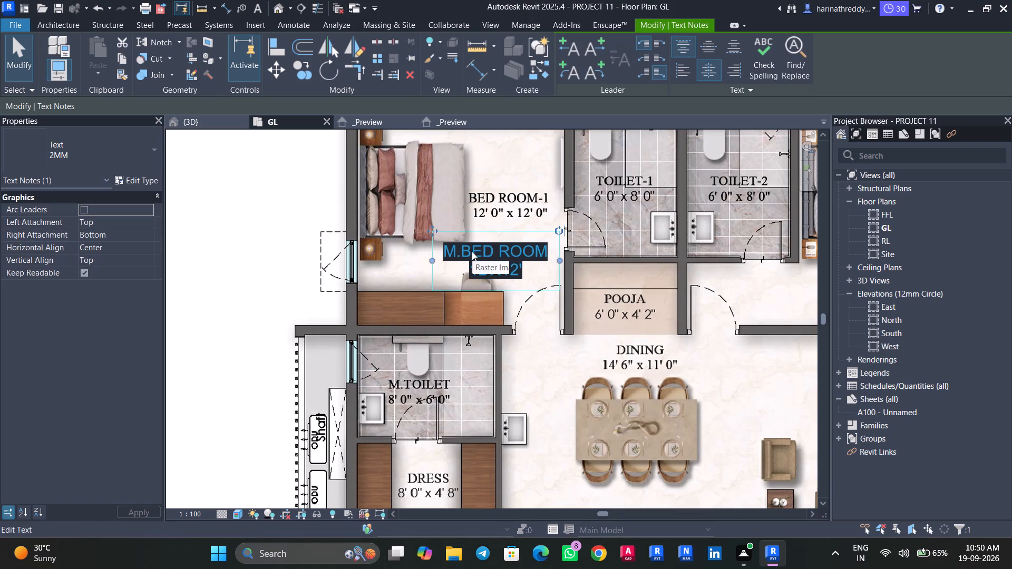
# Change the copied note in bedroom 1 from M.BED ROOM to BED ROOM-1, keeping its size line.
pyautogui.click(463, 250)
pyautogui.click(460, 250)
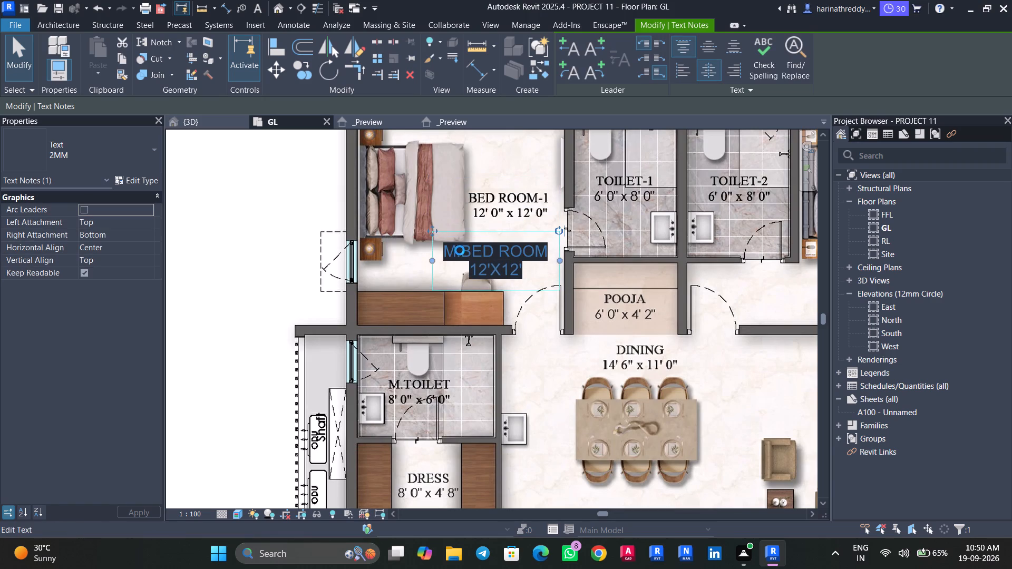
pyautogui.click(461, 251)
pyautogui.press('BackSpace')
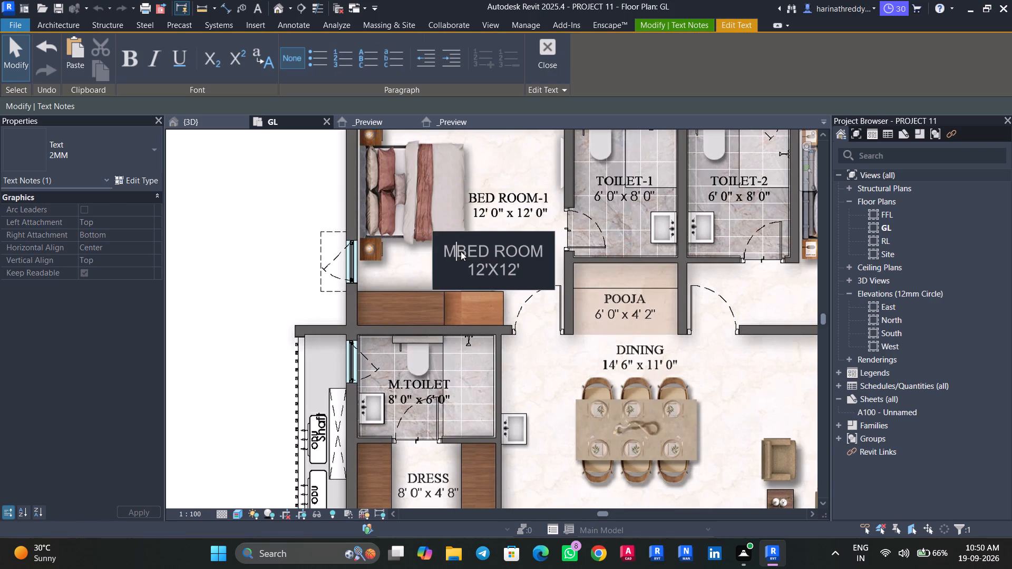
pyautogui.press('BackSpace')
pyautogui.click(529, 251)
pyautogui.write('-1')
pyautogui.click(536, 328)
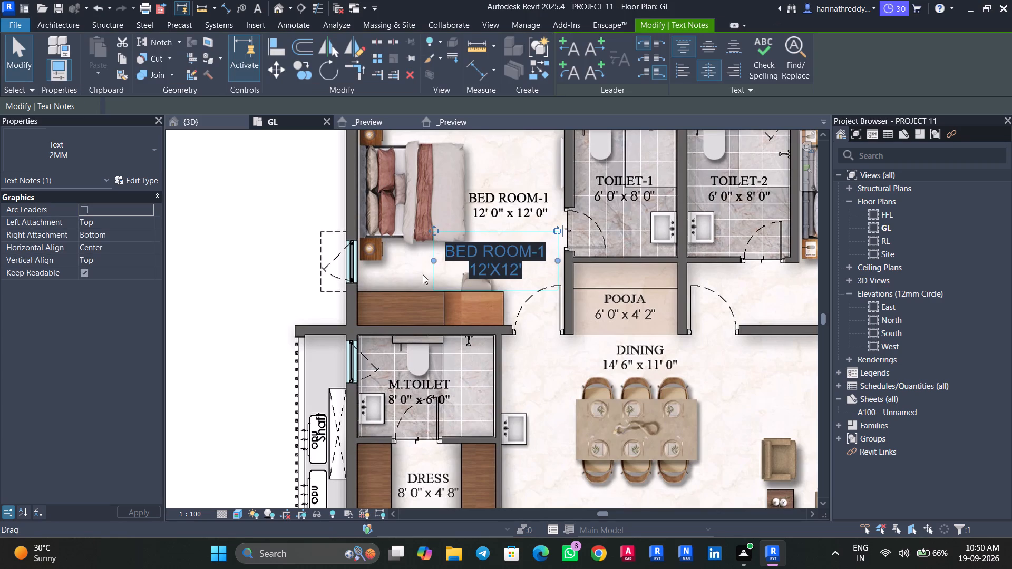
# Move the M.BED ROOM note in bedroom 2 down to uncover the plan's BED ROOM-2 name.
pyautogui.scroll(-6, 423, 274)
pyautogui.scroll(-1, 626, 270)
pyautogui.scroll(9, 626, 270)
pyautogui.press('Escape')
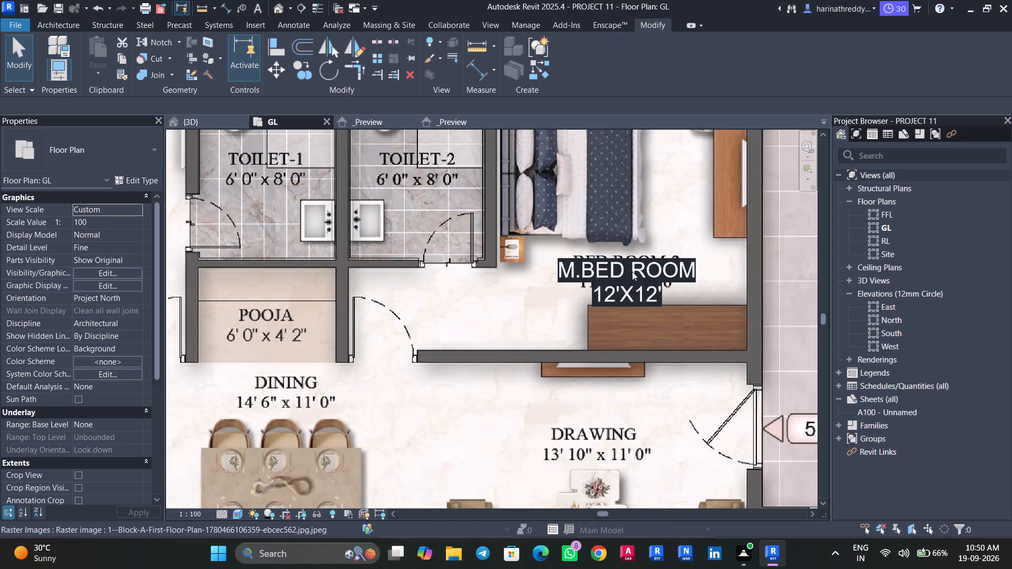
pyautogui.press('Tab')
pyautogui.press('Tab')
pyautogui.press('Tab')
pyautogui.press('Tab')
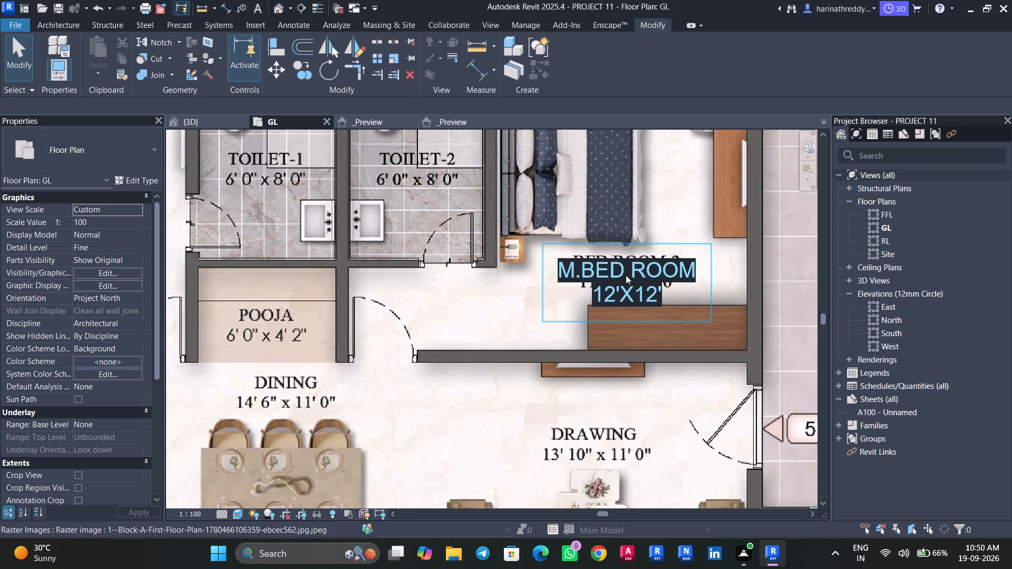
pyautogui.click(625, 274)
pyautogui.moveTo(543, 240); pyautogui.dragTo(538, 266)
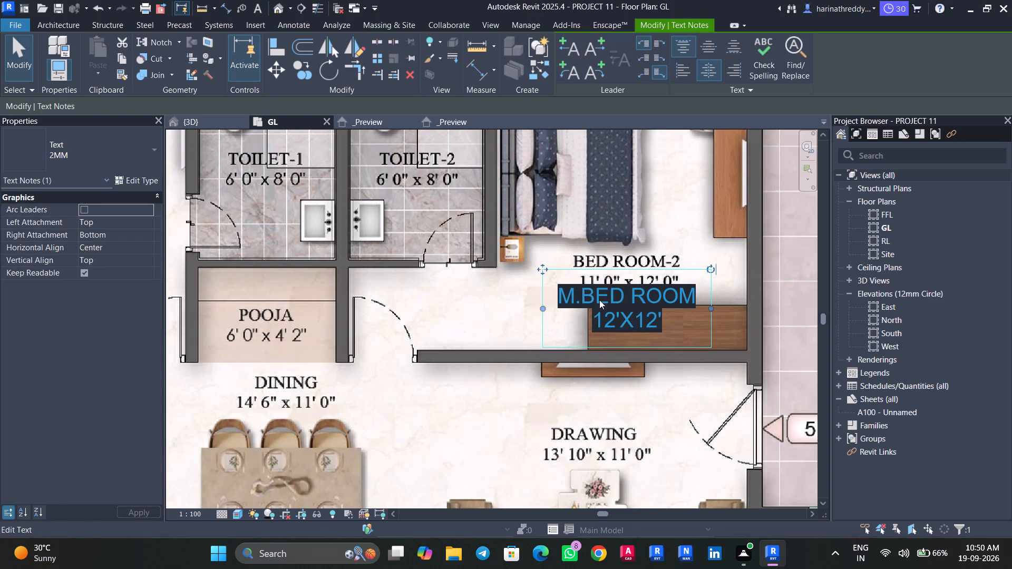
# Edit the bedroom 2 note to read BED ROOM-2 with the size 11'X12'.
pyautogui.click(578, 294)
pyautogui.click(578, 294)
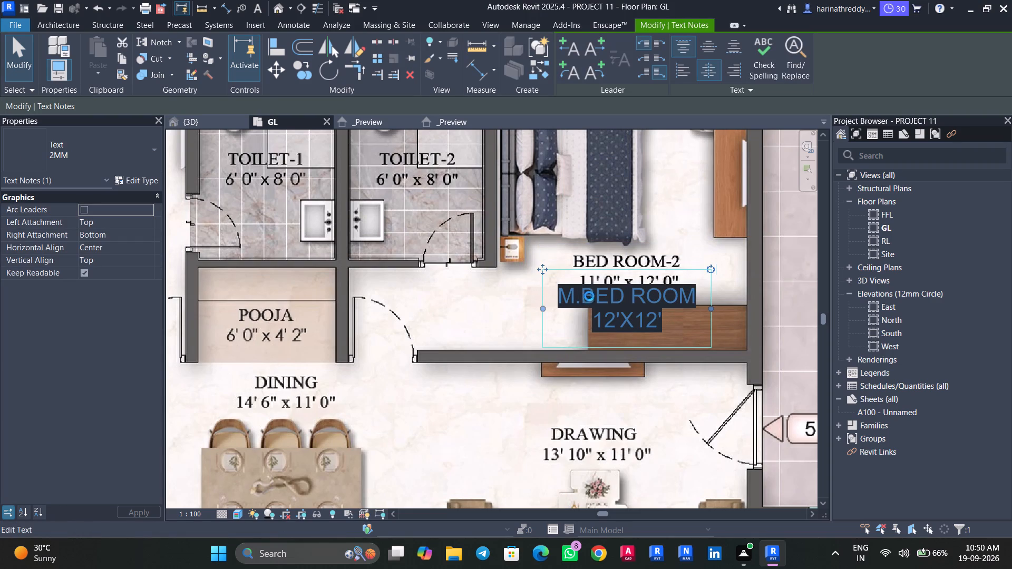
pyautogui.press('BackSpace')
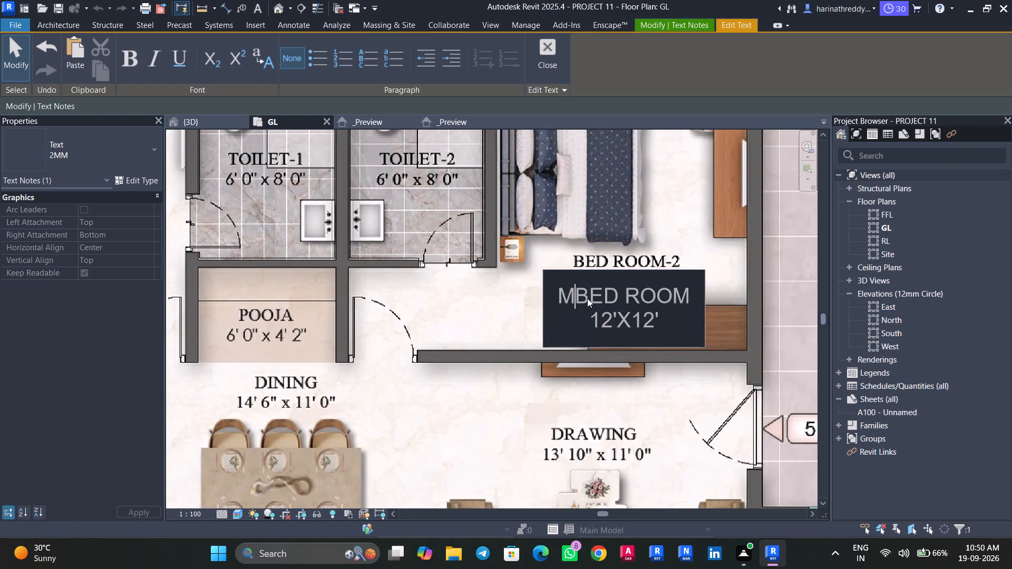
pyautogui.press('BackSpace')
pyautogui.click(676, 296)
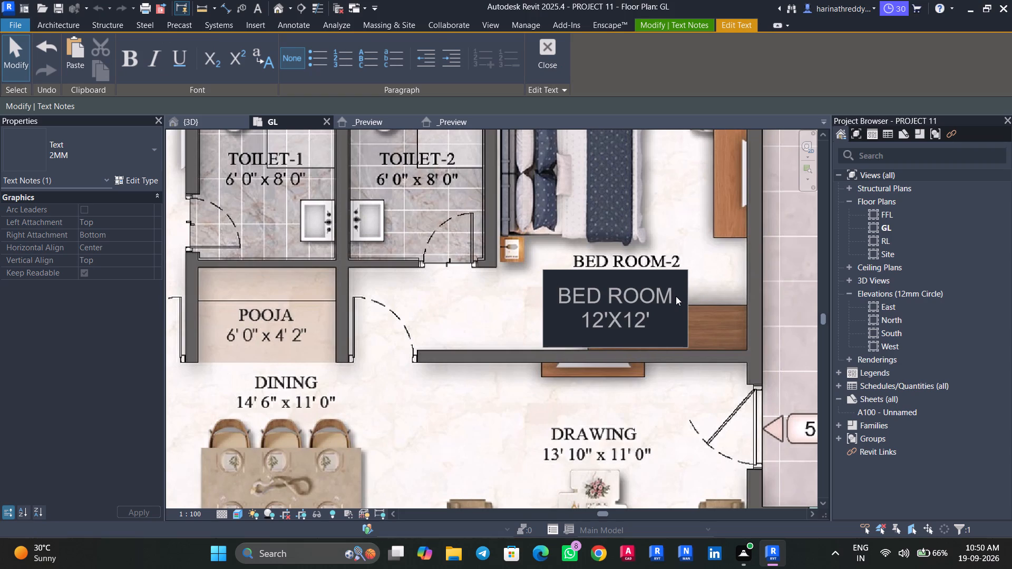
pyautogui.write('-2')
pyautogui.write('-2')
pyautogui.click(616, 321)
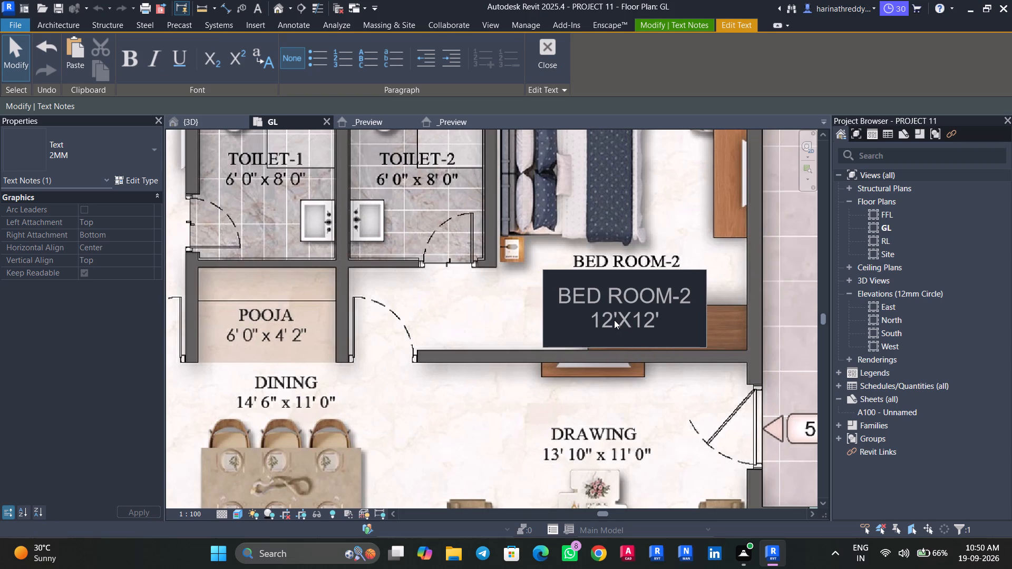
pyautogui.click(614, 320)
pyautogui.press('BackSpace')
pyautogui.press('1')
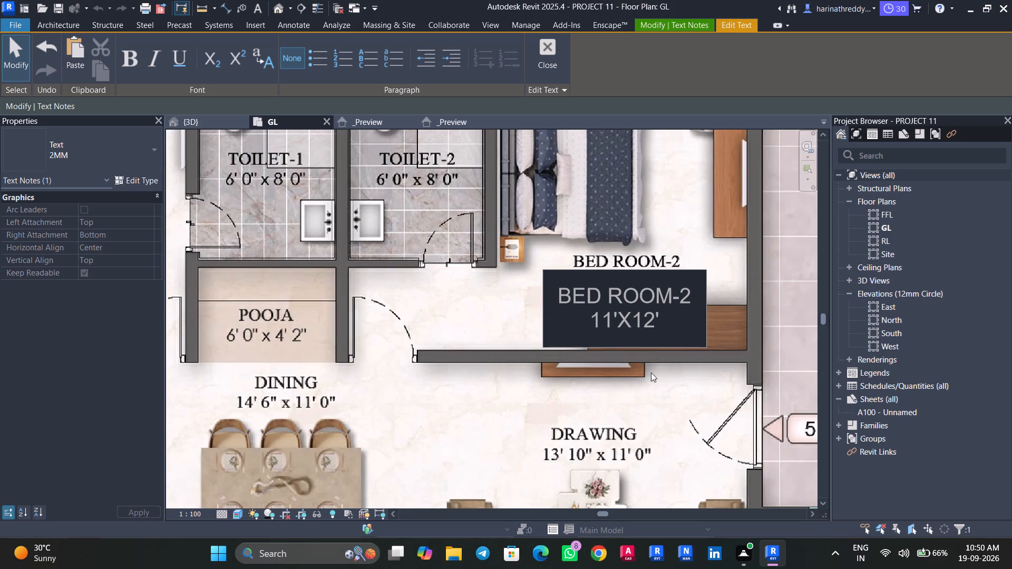
pyautogui.click(658, 380)
# Move the BED ROOM-2 note back up over the plan's bedroom 2 label.
pyautogui.moveTo(546, 269); pyautogui.dragTo(546, 265)
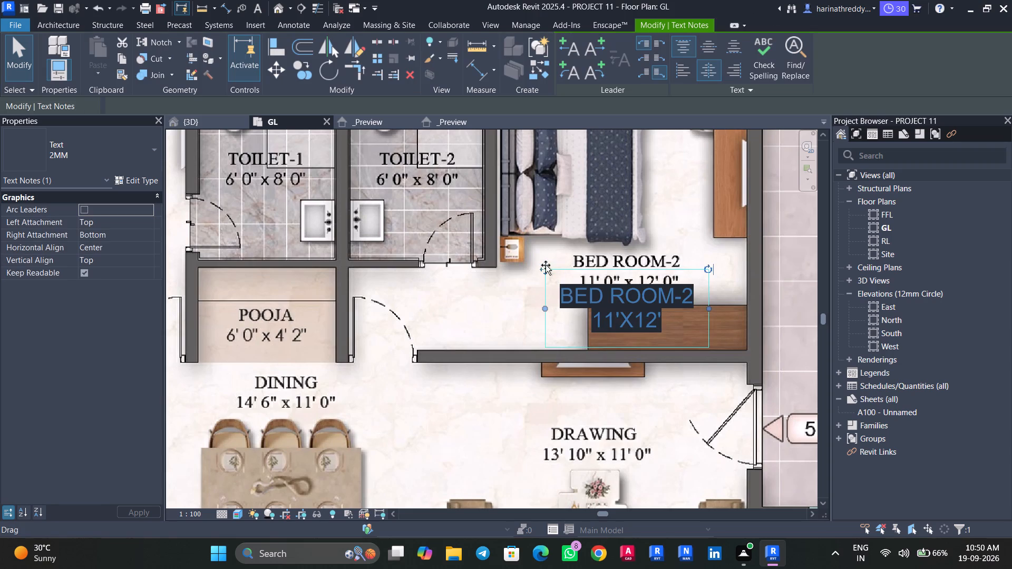
pyautogui.moveTo(546, 265); pyautogui.dragTo(548, 232)
pyautogui.scroll(-4, 471, 306)
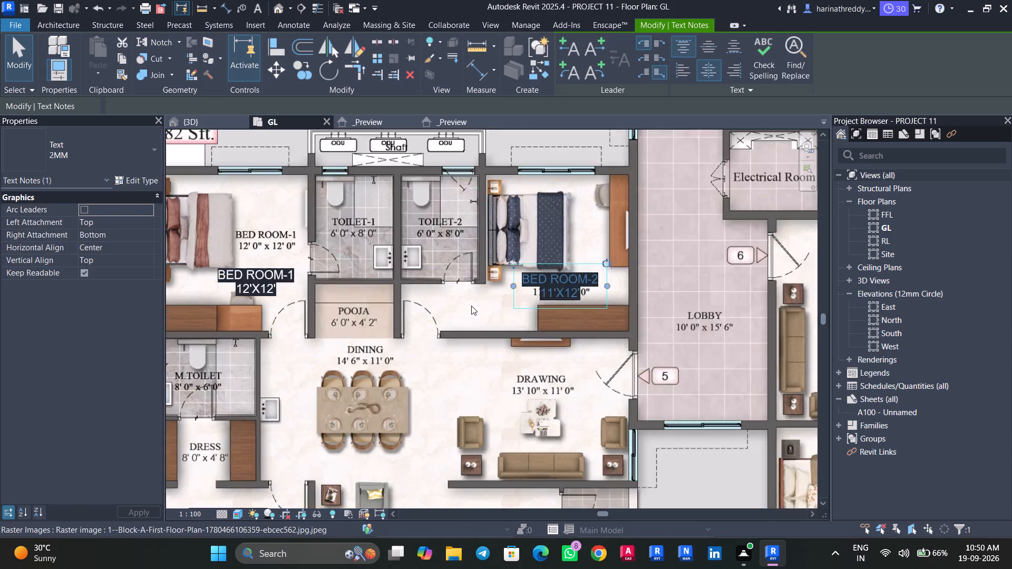
pyautogui.scroll(-4, 471, 306)
pyautogui.press('Escape')
# Check bedroom 1's length and width between its inner wall faces with aligned dimensions, without placing them.
pyautogui.scroll(5, 462, 334)
pyautogui.moveTo(463, 336); pyautogui.dragTo(627, 370, button='middle')
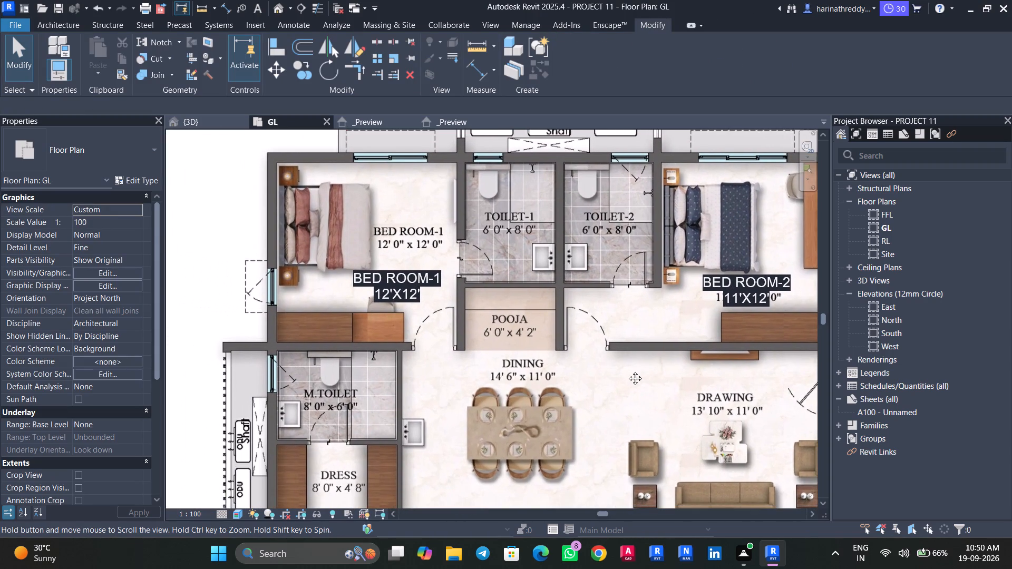
pyautogui.moveTo(627, 370); pyautogui.dragTo(627, 371, button='middle')
pyautogui.write('DI')
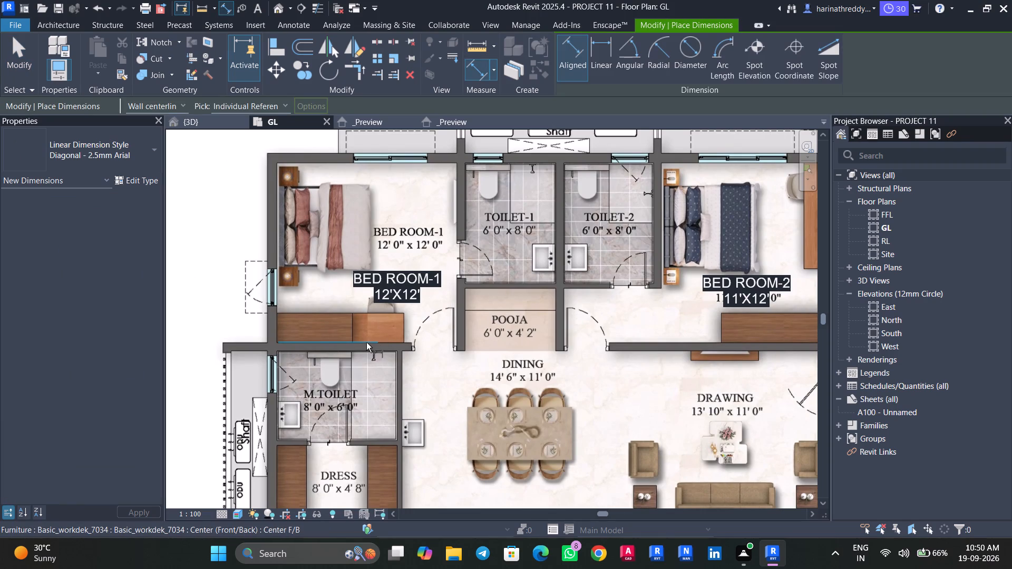
pyautogui.click(366, 342)
pyautogui.press('Tab')
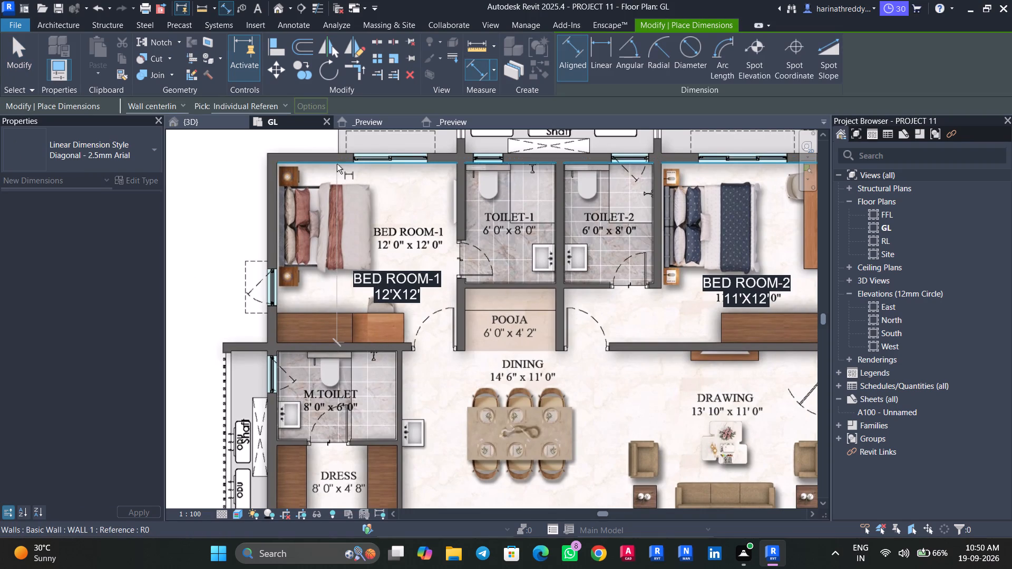
pyautogui.click(337, 164)
pyautogui.press('Escape')
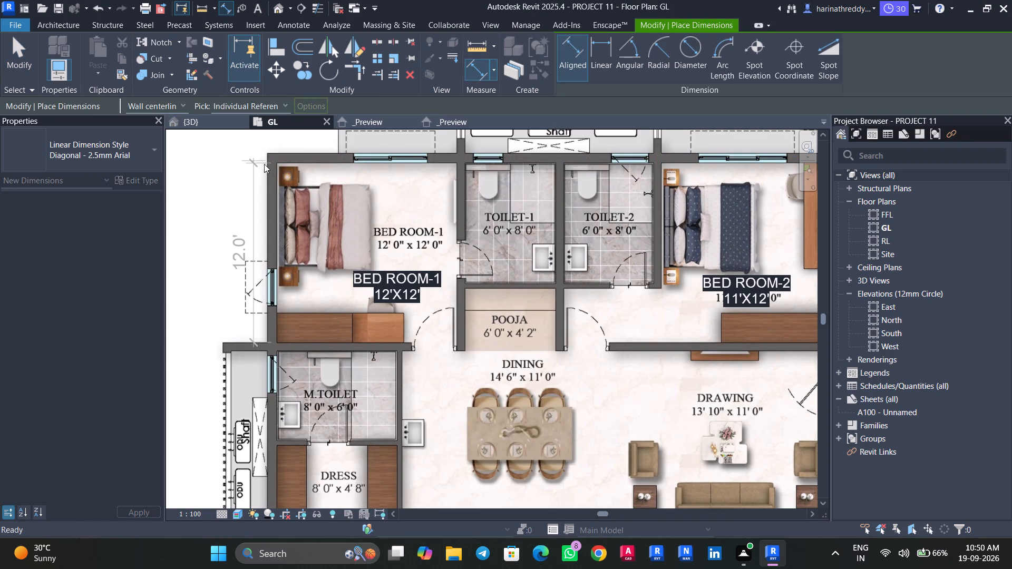
pyautogui.click(279, 233)
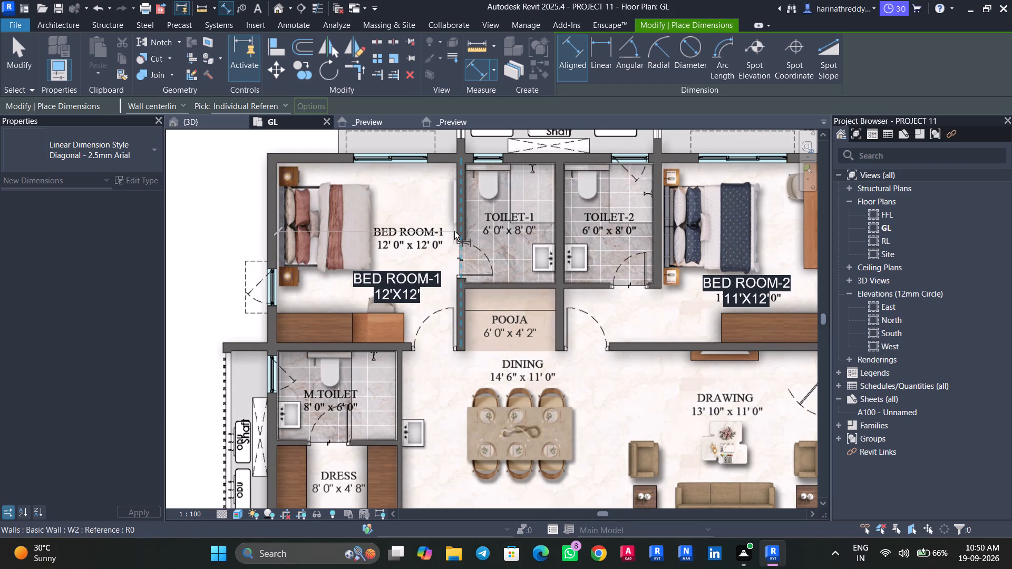
pyautogui.press('Tab')
pyautogui.click(454, 231)
pyautogui.press('Escape')
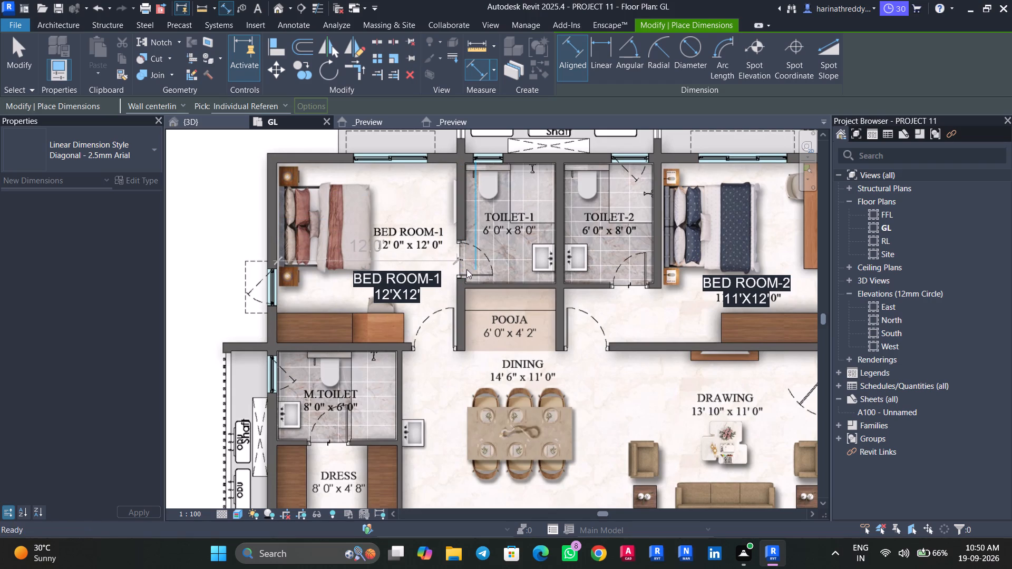
pyautogui.press('Escape')
pyautogui.press('Escape')
# Copy the BED ROOM-2 note into the drawing room, beside the plan's DRAWING label.
pyautogui.scroll(-4, 438, 376)
pyautogui.moveTo(437, 371); pyautogui.dragTo(437, 323, button='middle')
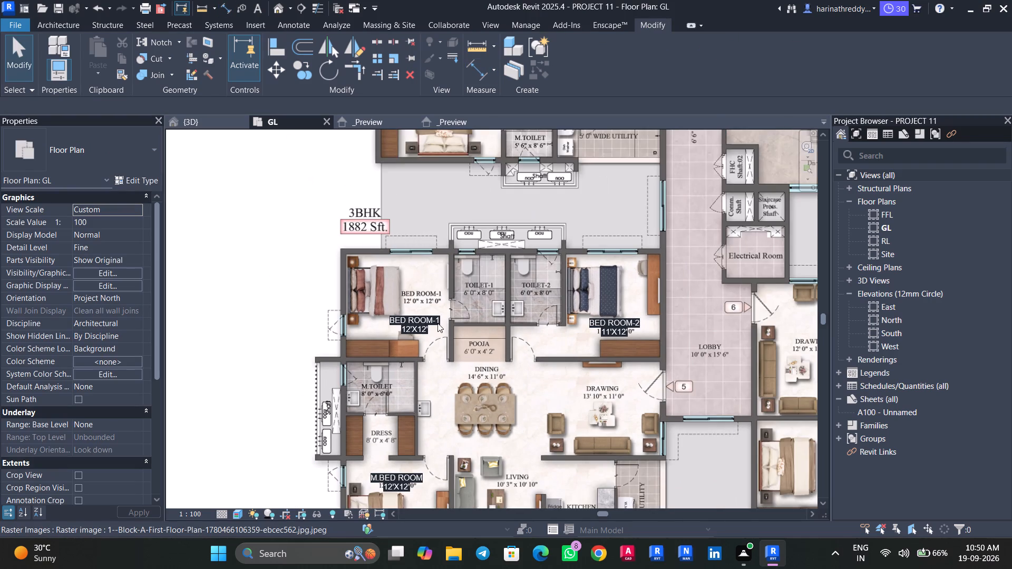
pyautogui.moveTo(437, 323); pyautogui.dragTo(435, 242, button='middle')
pyautogui.scroll(2, 618, 257)
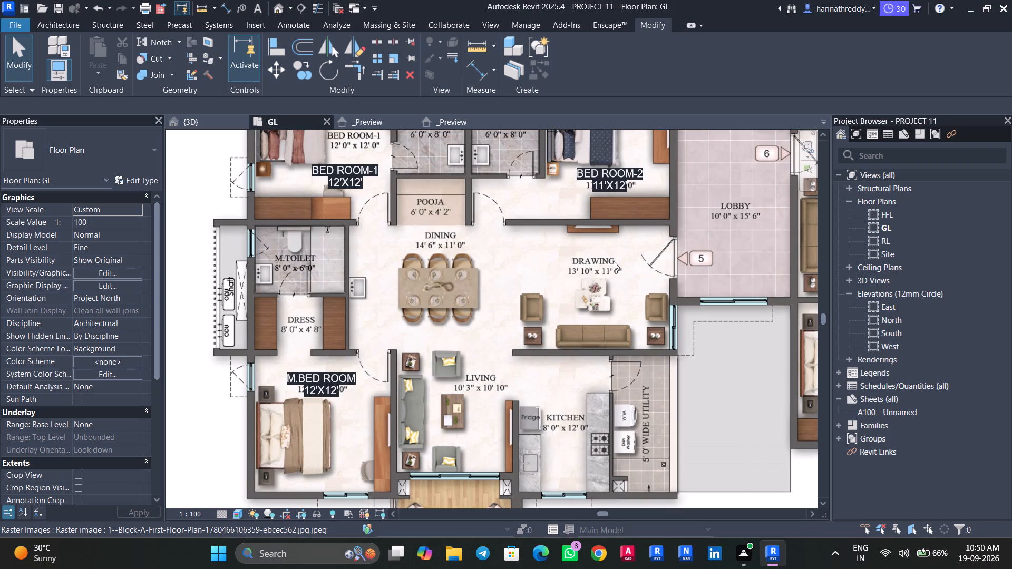
pyautogui.scroll(2, 599, 249)
pyautogui.moveTo(599, 249); pyautogui.dragTo(539, 335, button='middle')
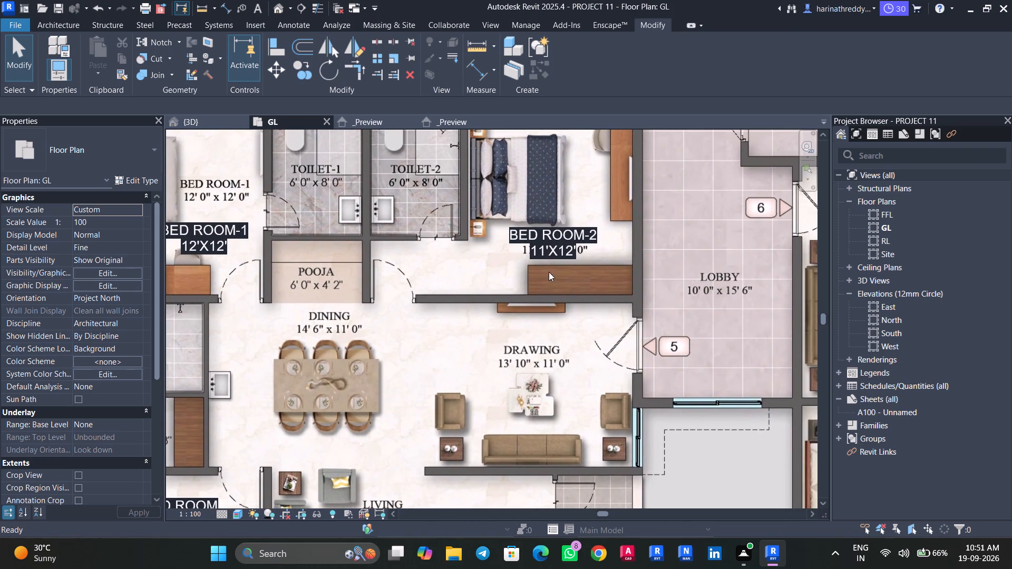
pyautogui.press('Tab')
pyautogui.press('Tab')
pyautogui.click(556, 244)
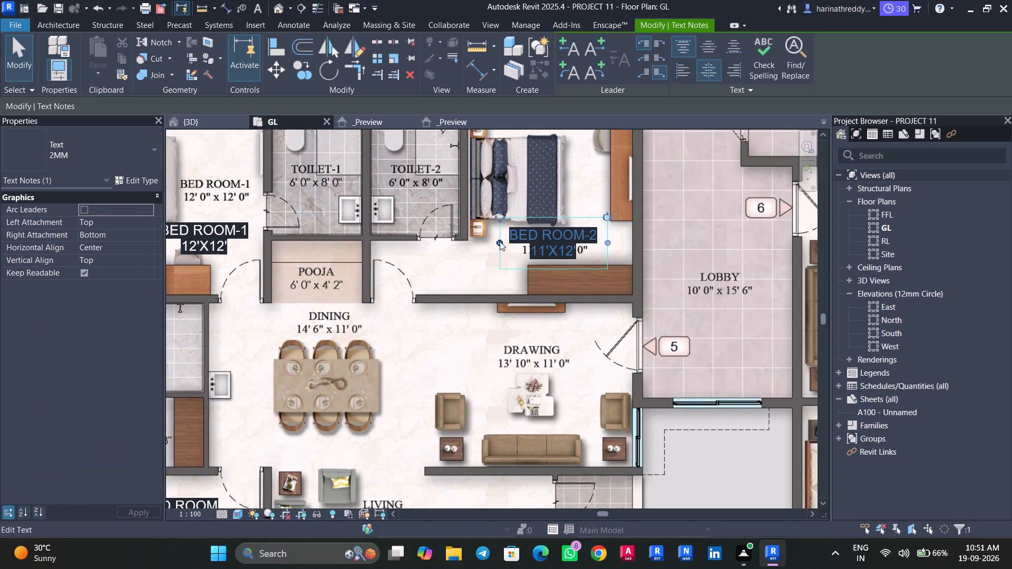
pyautogui.keyDown('ctrl'); pyautogui.moveTo(551, 240); pyautogui.dragTo(472, 317); pyautogui.keyUp('ctrl')
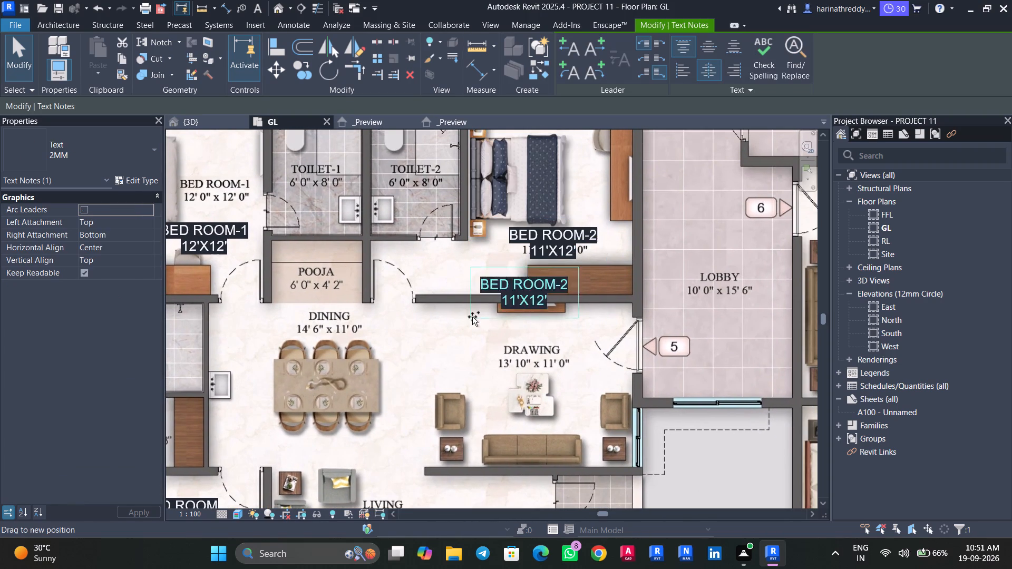
pyautogui.keyDown('ctrl'); pyautogui.moveTo(472, 317); pyautogui.dragTo(446, 335); pyautogui.keyUp('ctrl')
# Replace the name line of the copied note in the drawing room with DRAWING.
pyautogui.scroll(4, 448, 338)
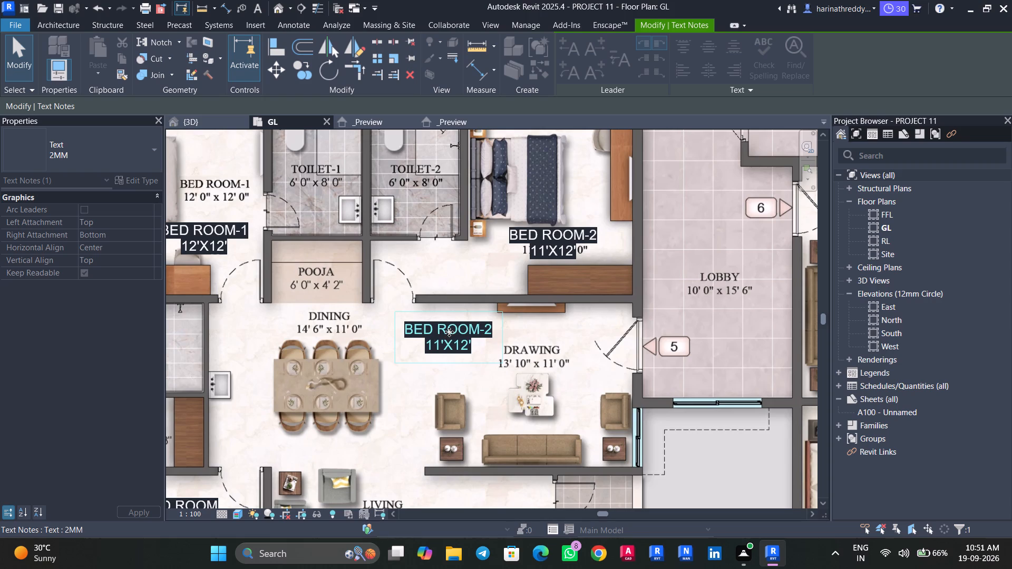
pyautogui.click(504, 323)
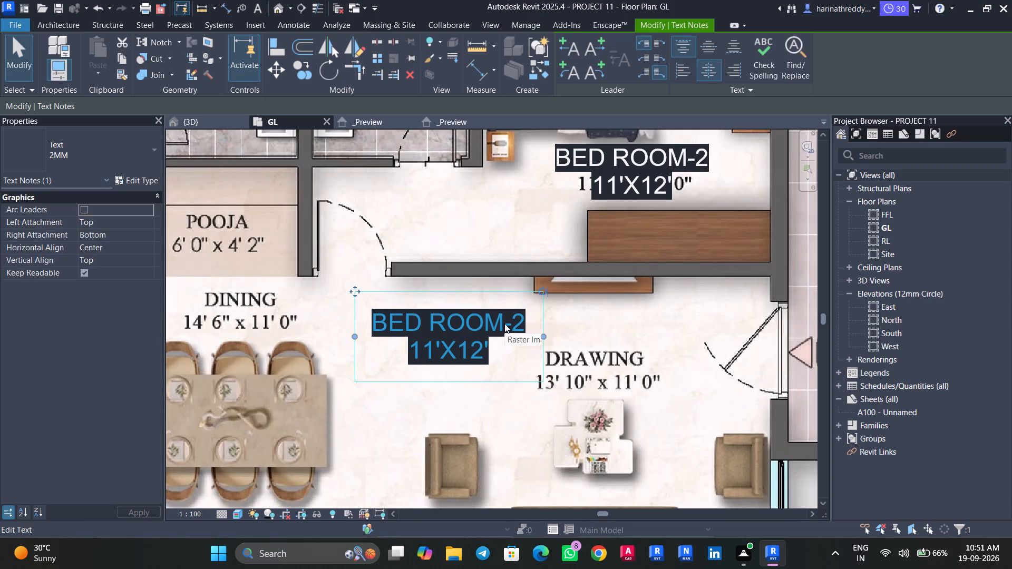
pyautogui.click(521, 321)
pyautogui.click(520, 321)
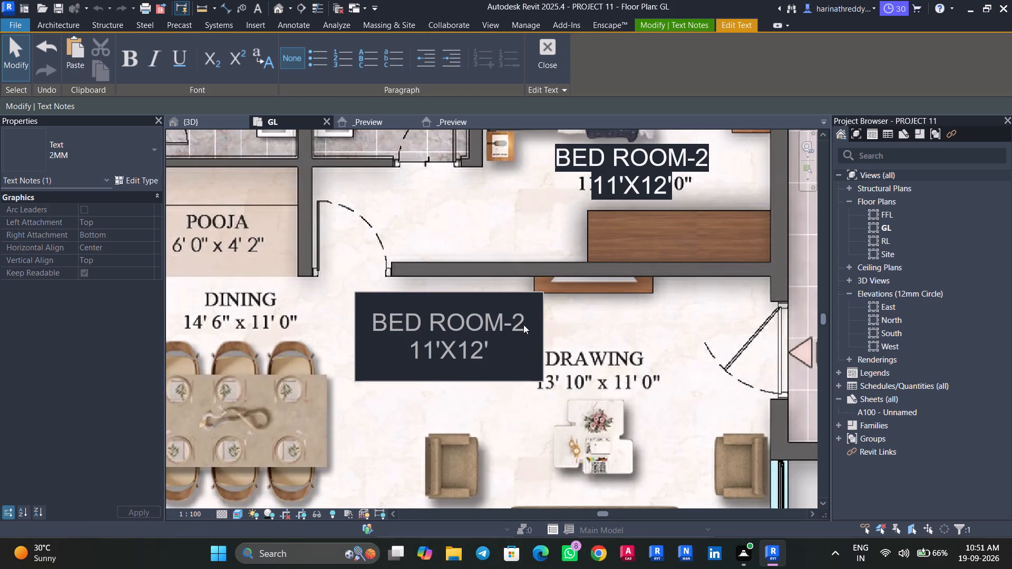
pyautogui.moveTo(525, 325); pyautogui.dragTo(376, 325)
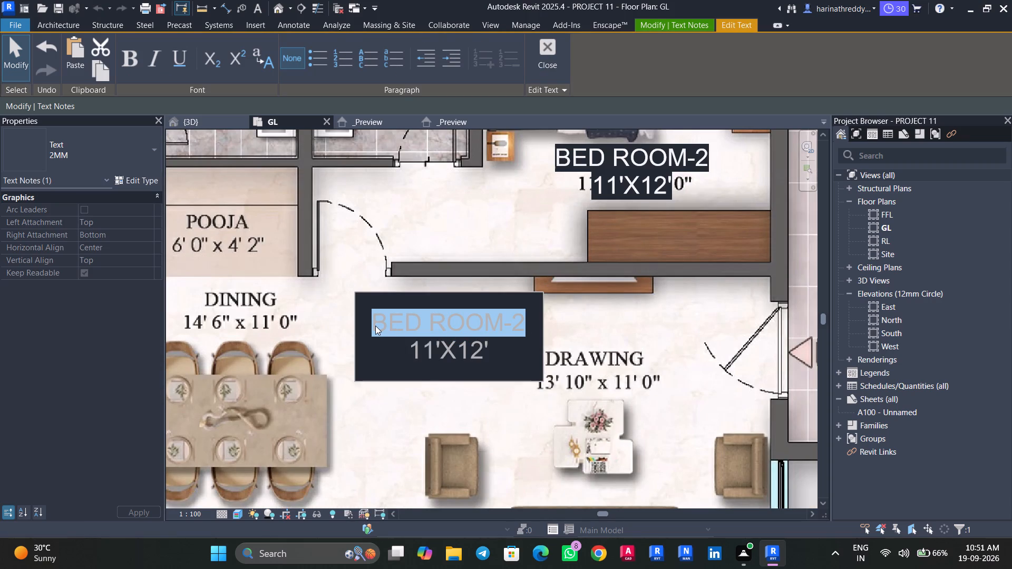
pyautogui.write('DRAWING')
pyautogui.press('space')
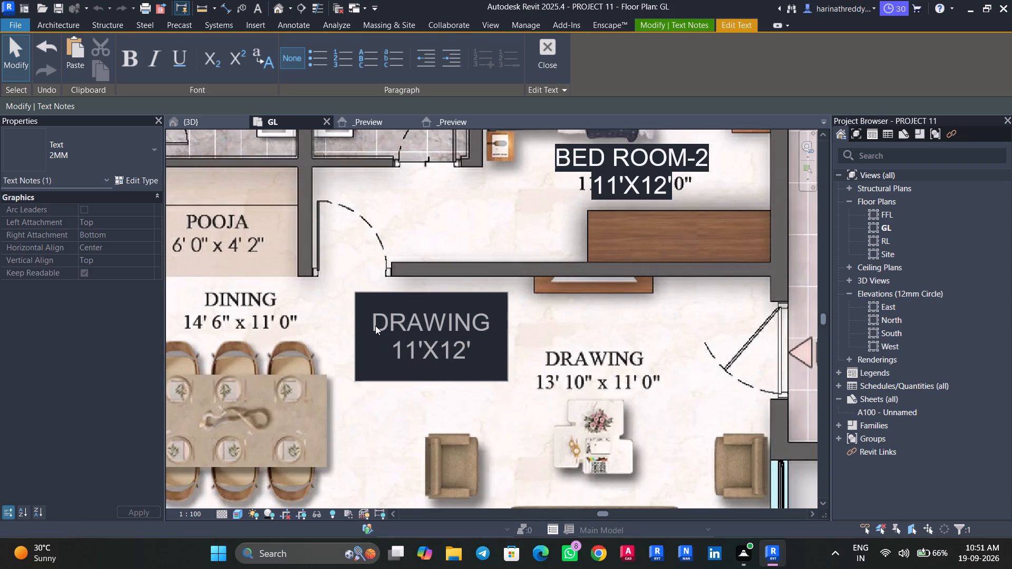
pyautogui.press('BackSpace')
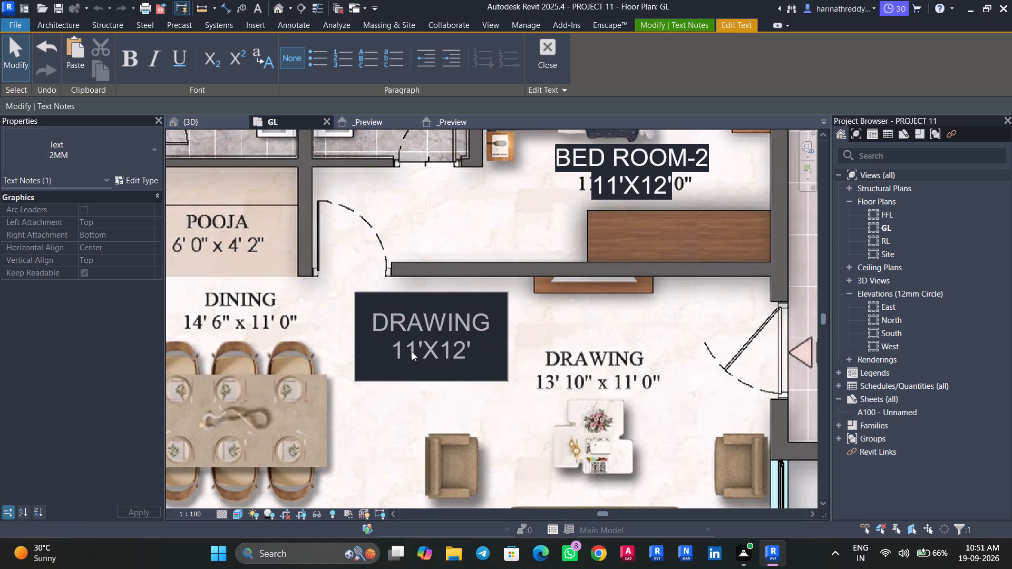
# Set the size line of the drawing room's DRAWING note to 13'10"X11'.
pyautogui.click(413, 351)
pyautogui.press('BackSpace')
pyautogui.press('3')
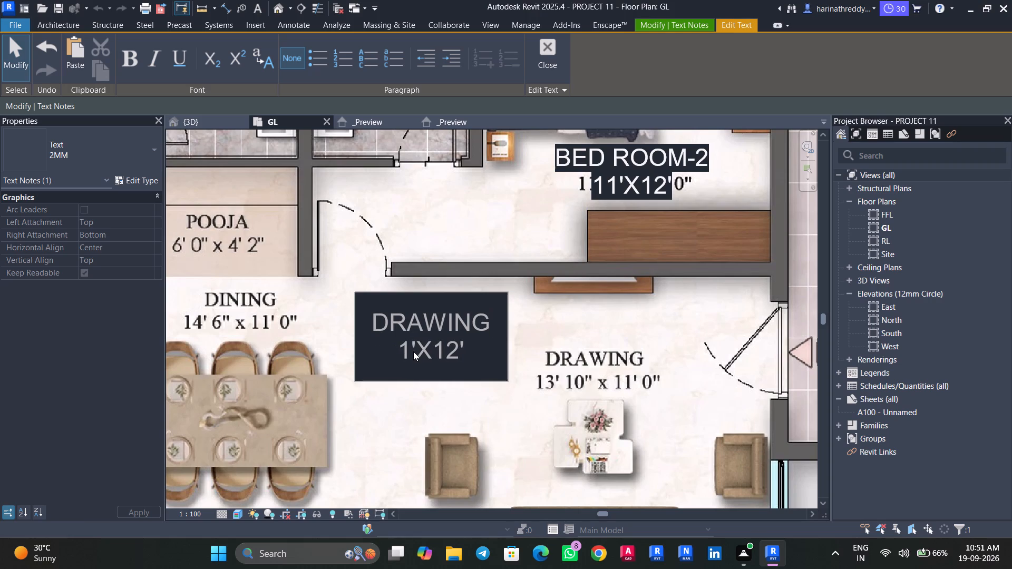
pyautogui.press('Right')
pyautogui.press('Right')
pyautogui.press('Left')
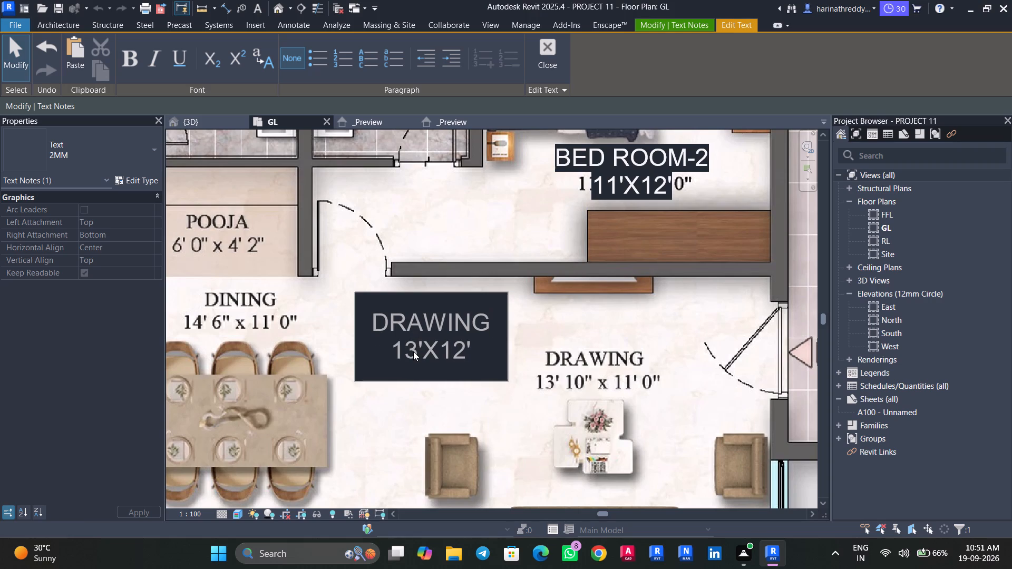
pyautogui.write('10"')
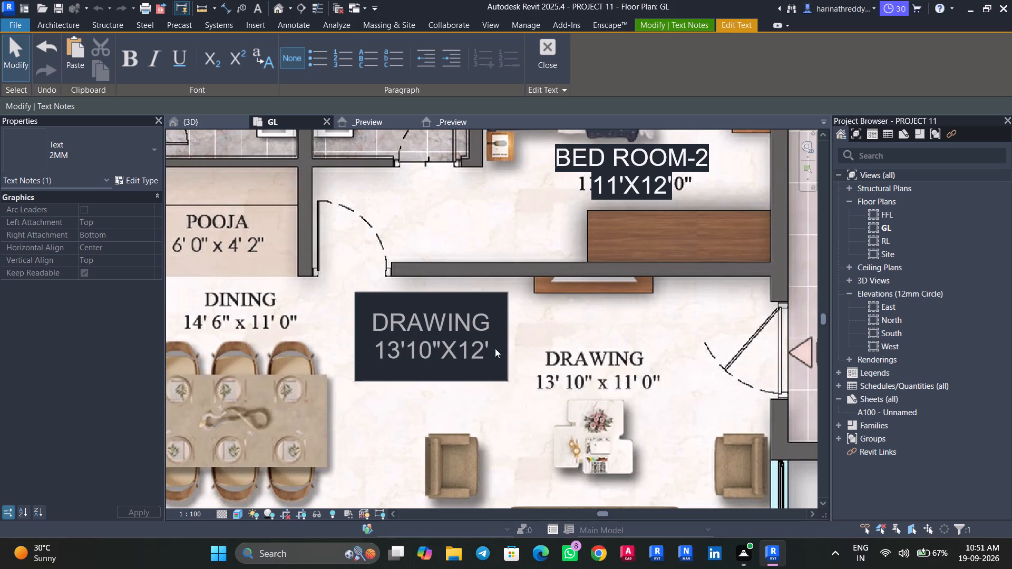
pyautogui.click(489, 348)
pyautogui.press('BackSpace')
pyautogui.press('BackSpace')
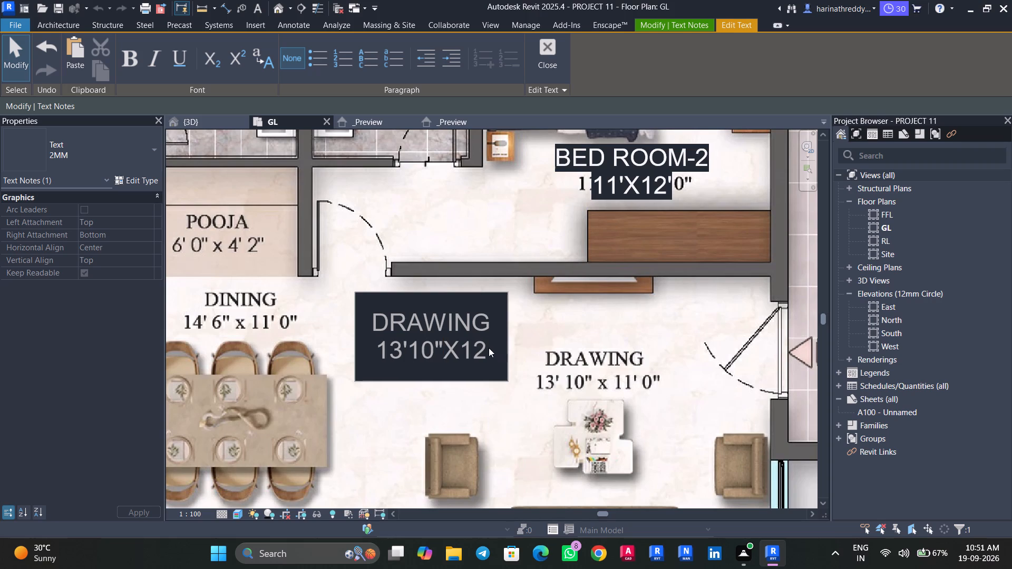
pyautogui.write("1'")
pyautogui.click(517, 385)
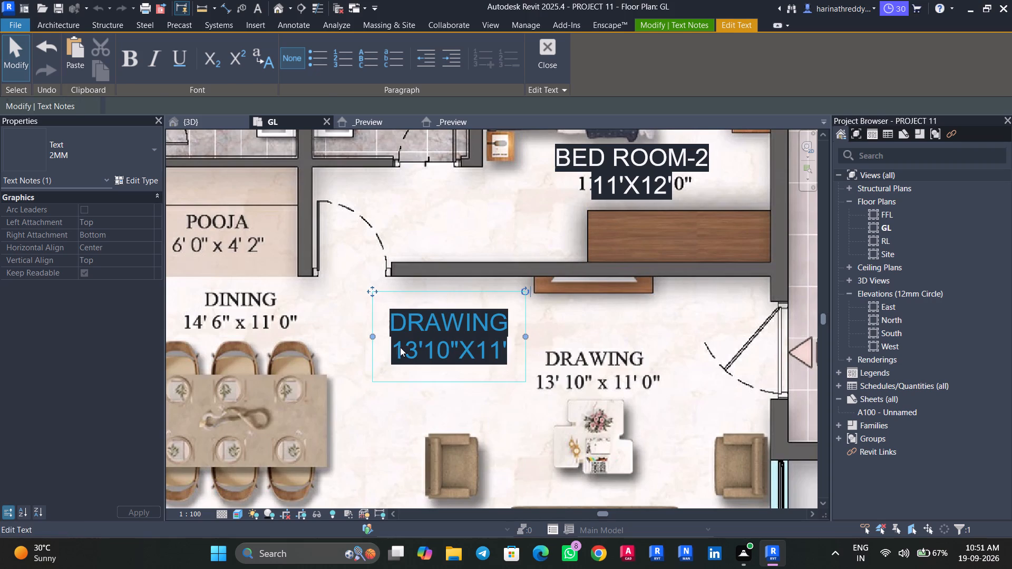
# Move the DRAWING note over the plan's DRAWING label.
pyautogui.moveTo(370, 293); pyautogui.dragTo(512, 319)
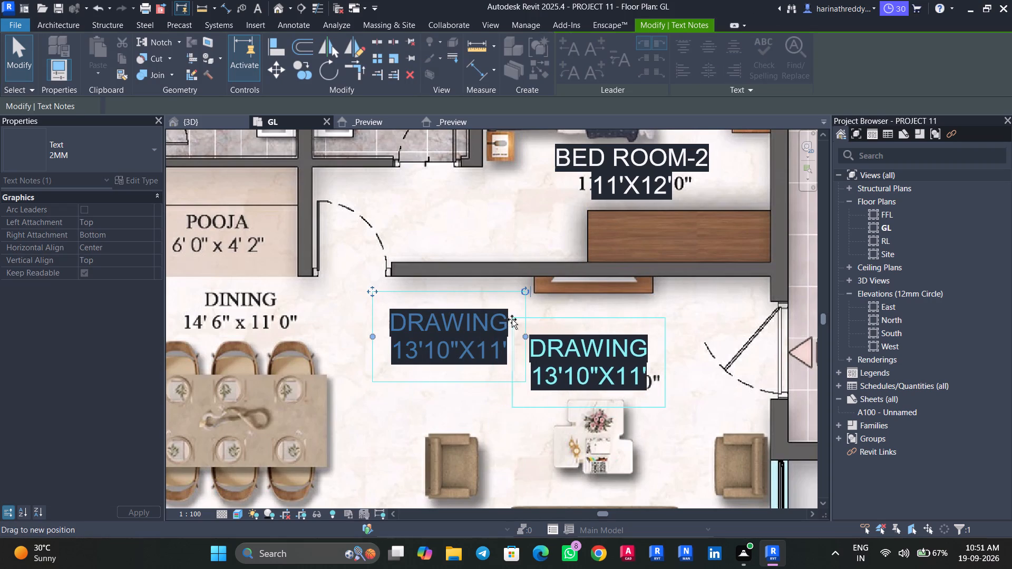
pyautogui.moveTo(512, 319); pyautogui.dragTo(515, 319)
# Copy the DRAWING note into the living room, placing the copy just above the plan's LIVING label.
pyautogui.scroll(-7, 480, 356)
pyautogui.moveTo(475, 359); pyautogui.dragTo(548, 338, button='middle')
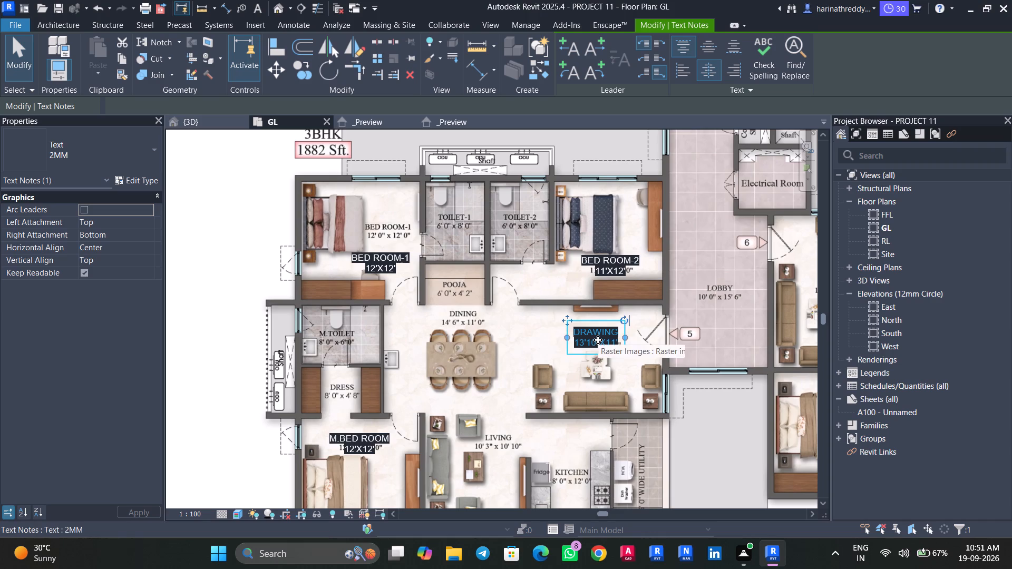
pyautogui.keyDown('ctrl'); pyautogui.moveTo(597, 337); pyautogui.dragTo(512, 442); pyautogui.keyUp('ctrl')
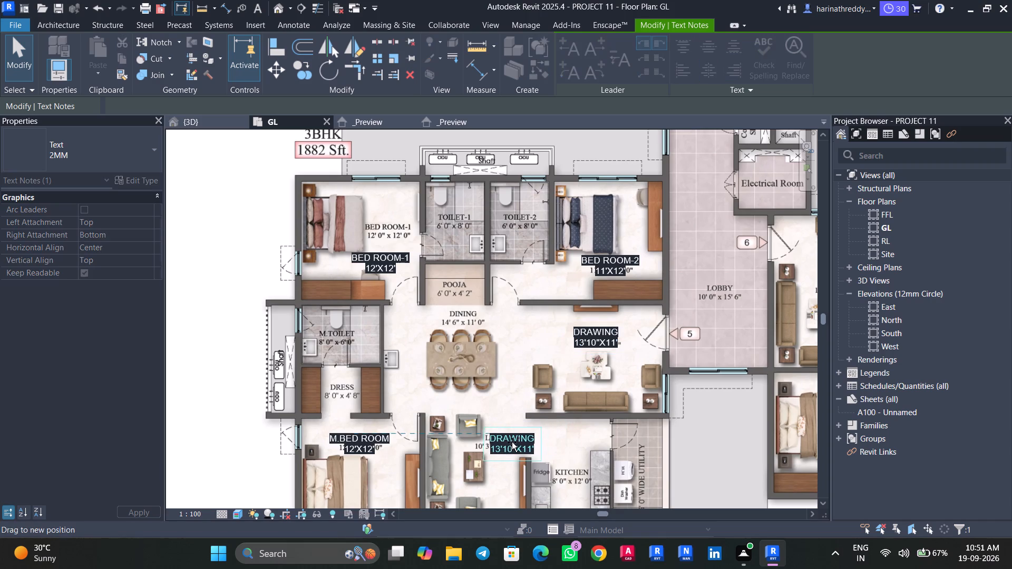
pyautogui.keyDown('ctrl'); pyautogui.moveTo(512, 442); pyautogui.dragTo(511, 442); pyautogui.keyUp('ctrl')
pyautogui.scroll(9, 505, 450)
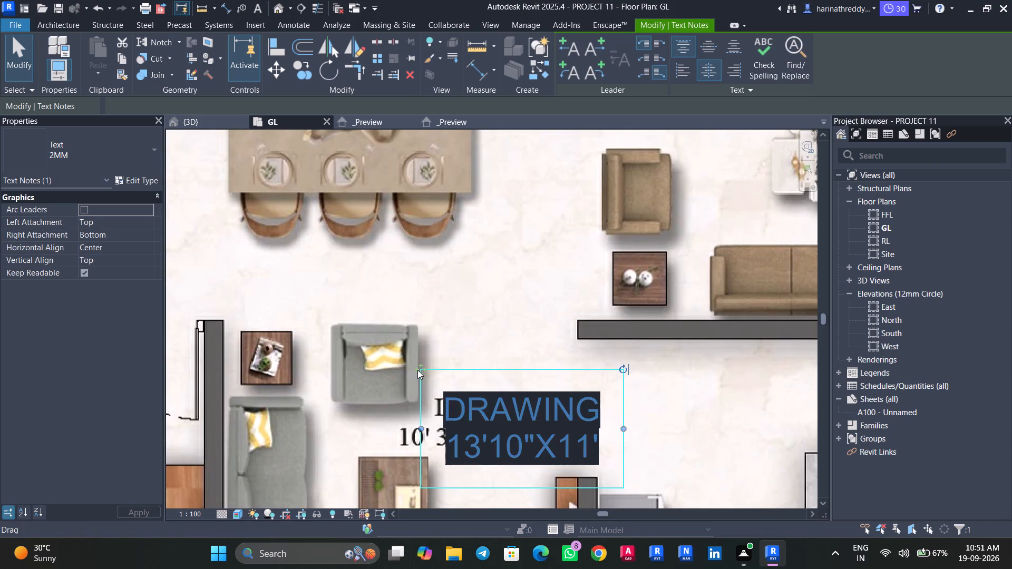
pyautogui.moveTo(417, 370); pyautogui.dragTo(425, 261)
# Replace the name line of the copied note in the living room with LIVING.
pyautogui.click(587, 301)
pyautogui.click(600, 300)
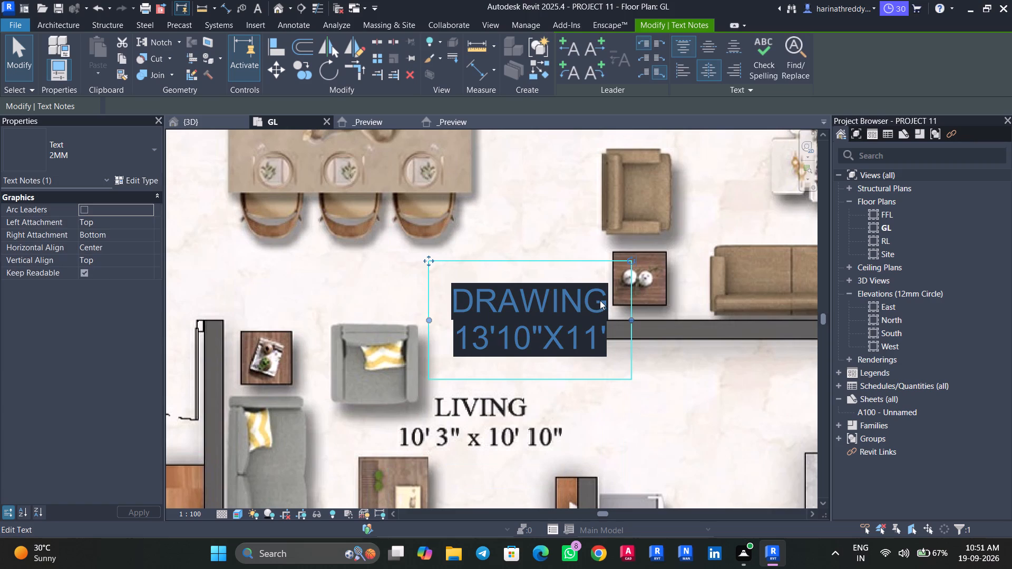
pyautogui.moveTo(609, 301); pyautogui.dragTo(477, 300)
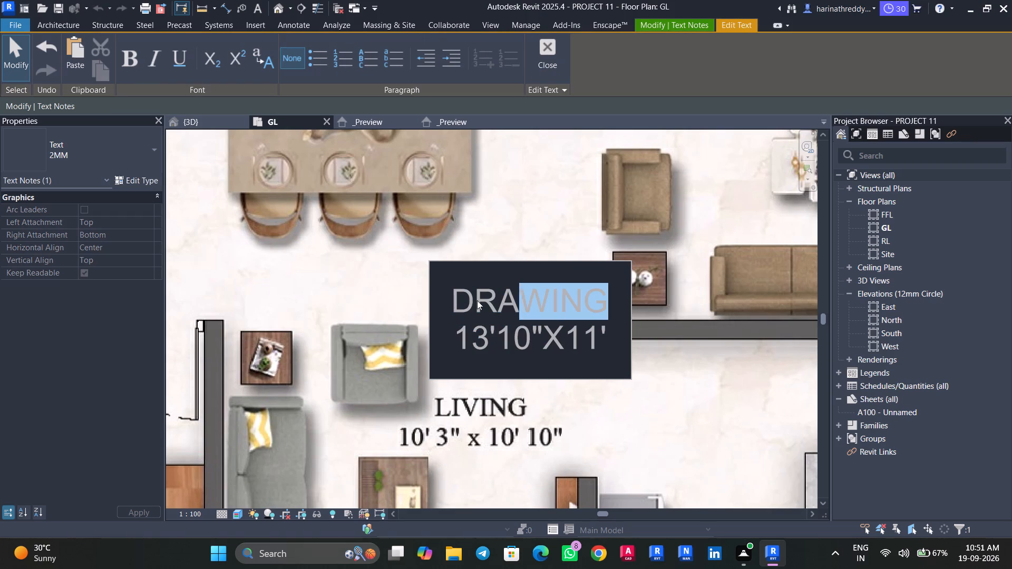
pyautogui.moveTo(477, 300); pyautogui.dragTo(445, 293)
pyautogui.write('LIVING')
# Set the size line of the LIVING note to 10'3"X10'10".
pyautogui.doubleClick(607, 335)
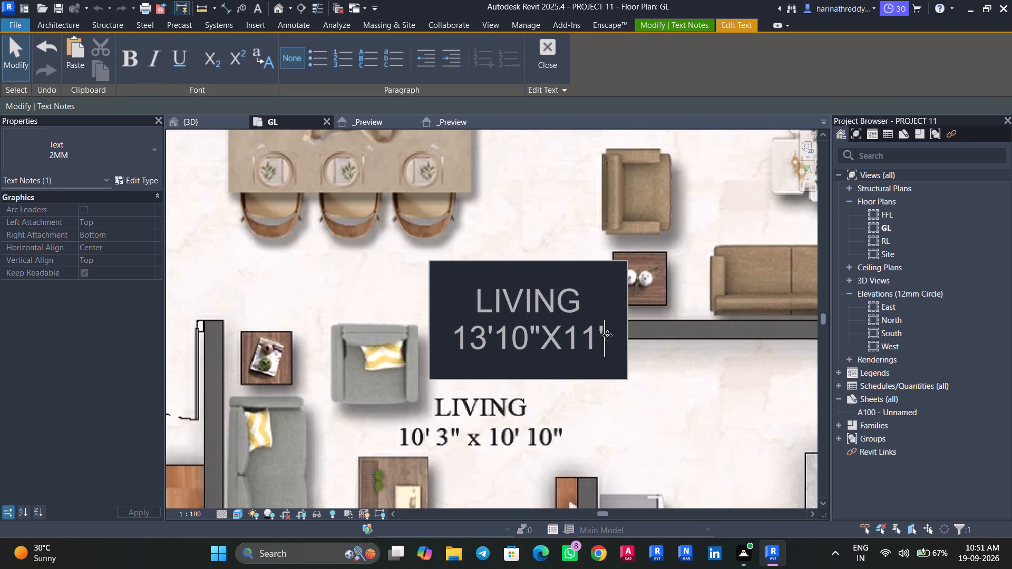
pyautogui.moveTo(607, 335); pyautogui.dragTo(453, 337)
pyautogui.click(625, 337)
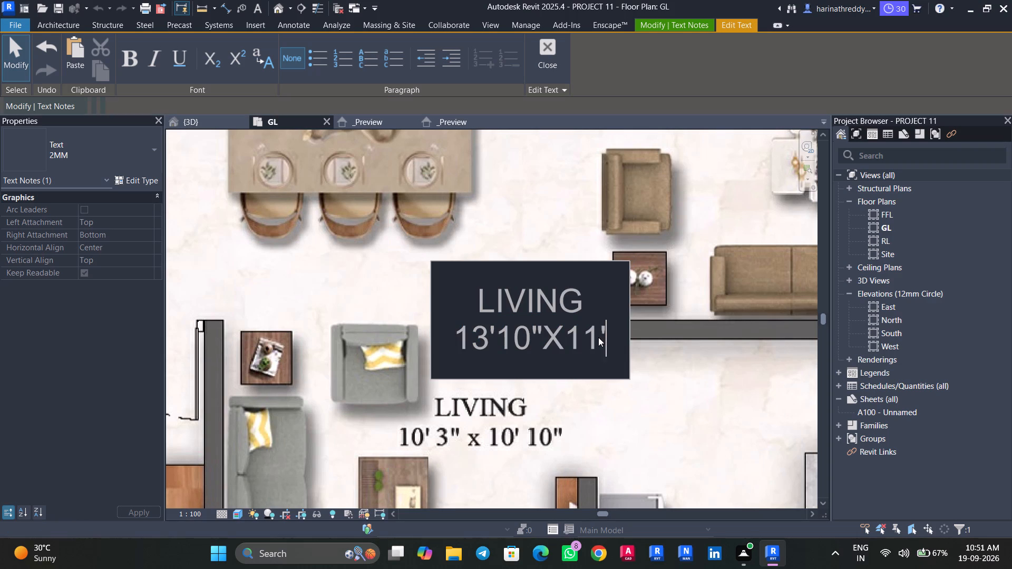
pyautogui.doubleClick(598, 337)
pyautogui.click(603, 339)
pyautogui.moveTo(607, 337); pyautogui.dragTo(508, 337)
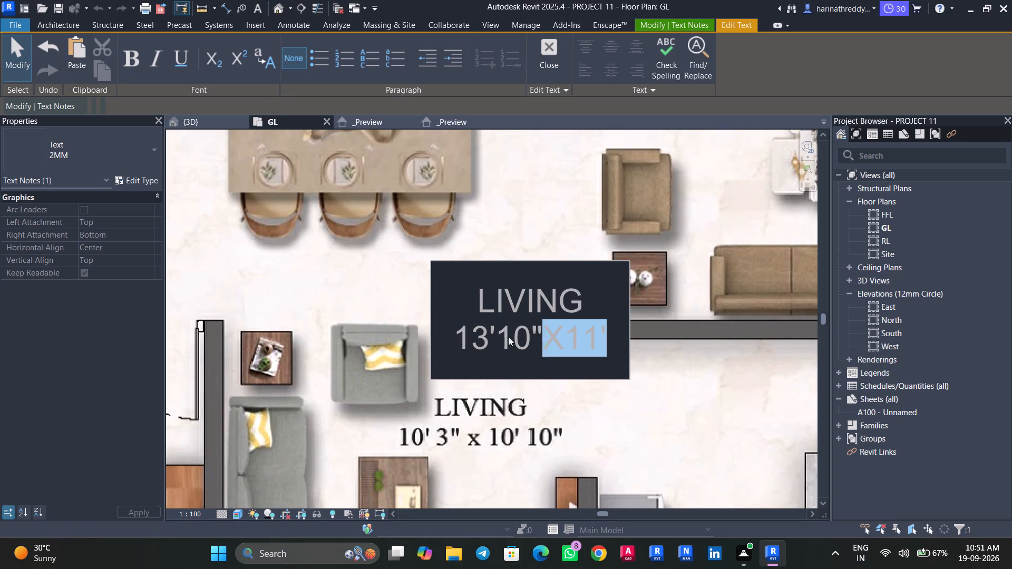
pyautogui.moveTo(508, 337); pyautogui.dragTo(444, 336)
pyautogui.write('10\'3"X')
pyautogui.write('10\'10"')
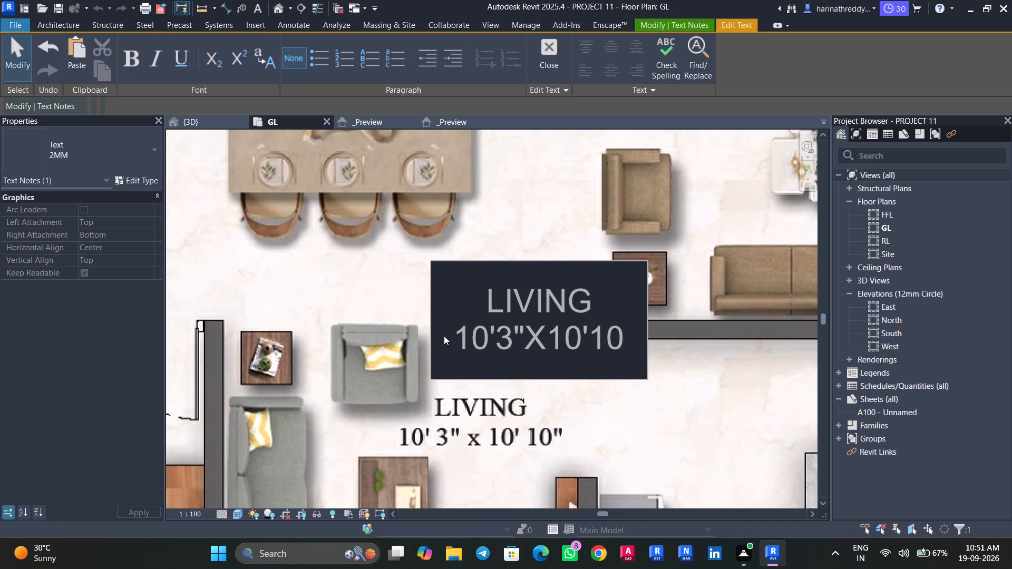
pyautogui.click(548, 415)
pyautogui.press('Escape')
pyautogui.press('Escape')
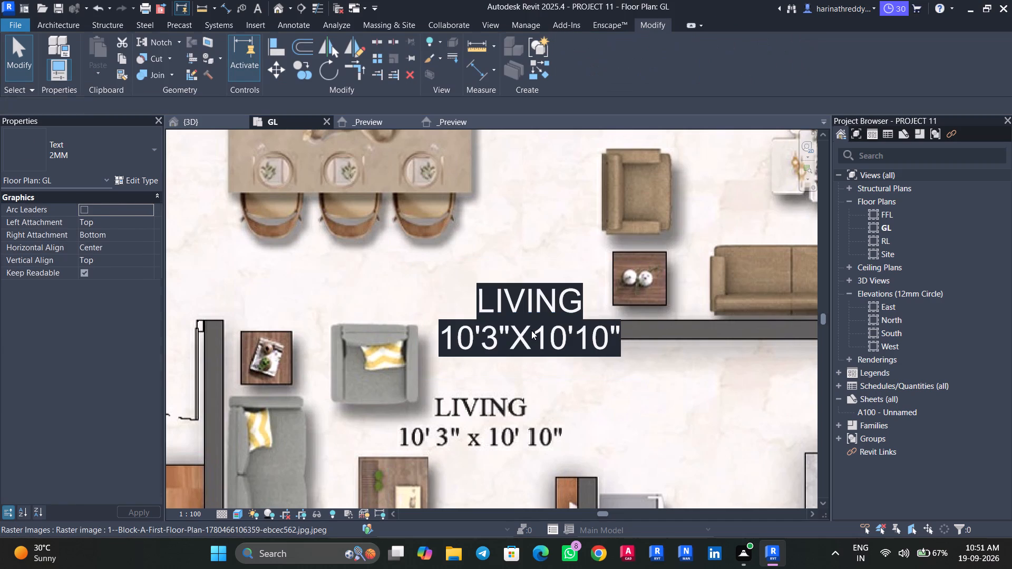
# Select all 2MM room notes and switch them to a duplicated text type named 1.5MM with a text size of 1.5MM.
pyautogui.press('Tab')
pyautogui.click(531, 330)
pyautogui.write('SA')
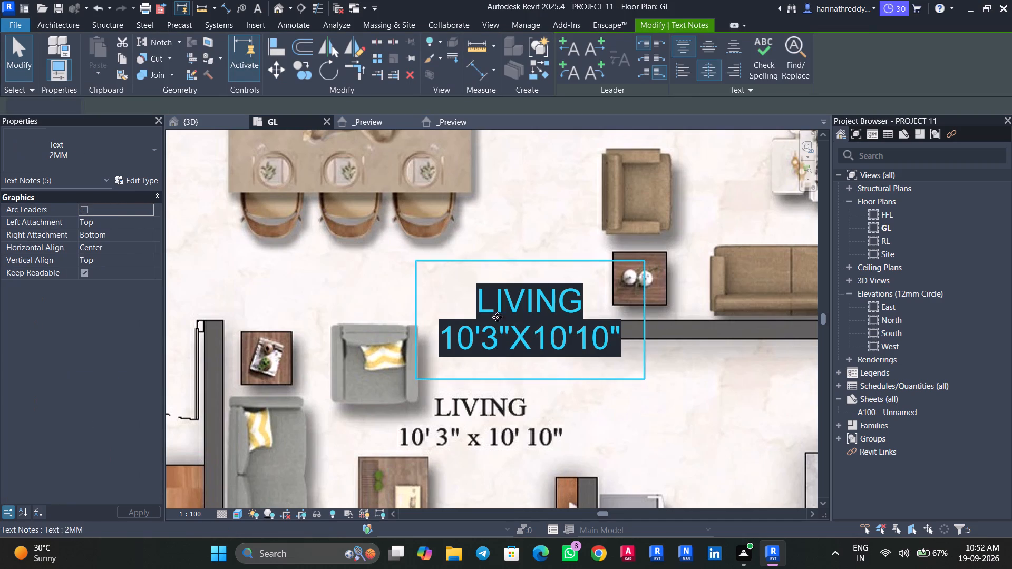
pyautogui.click(131, 182)
pyautogui.click(950, 131)
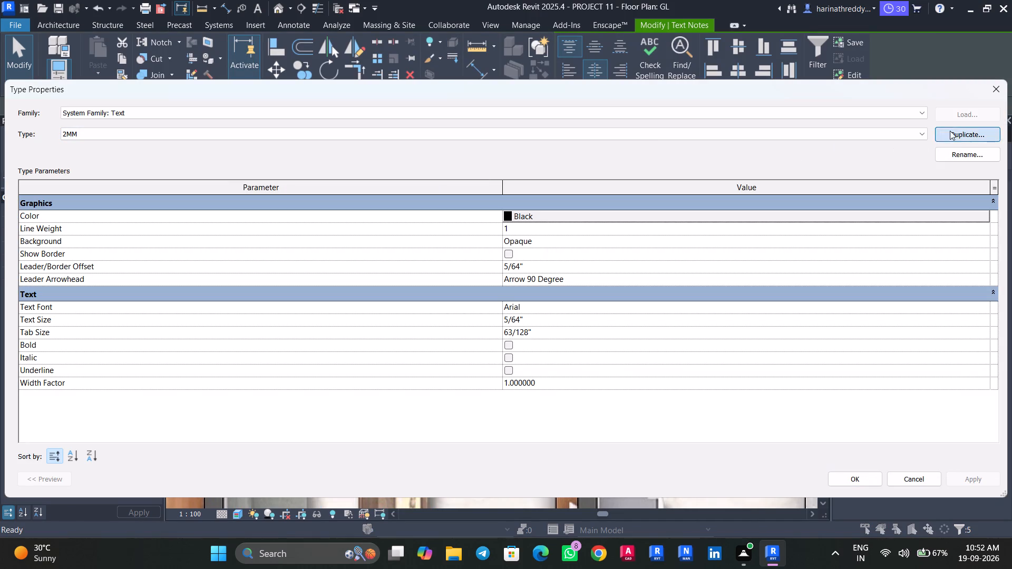
pyautogui.write('1.5MM')
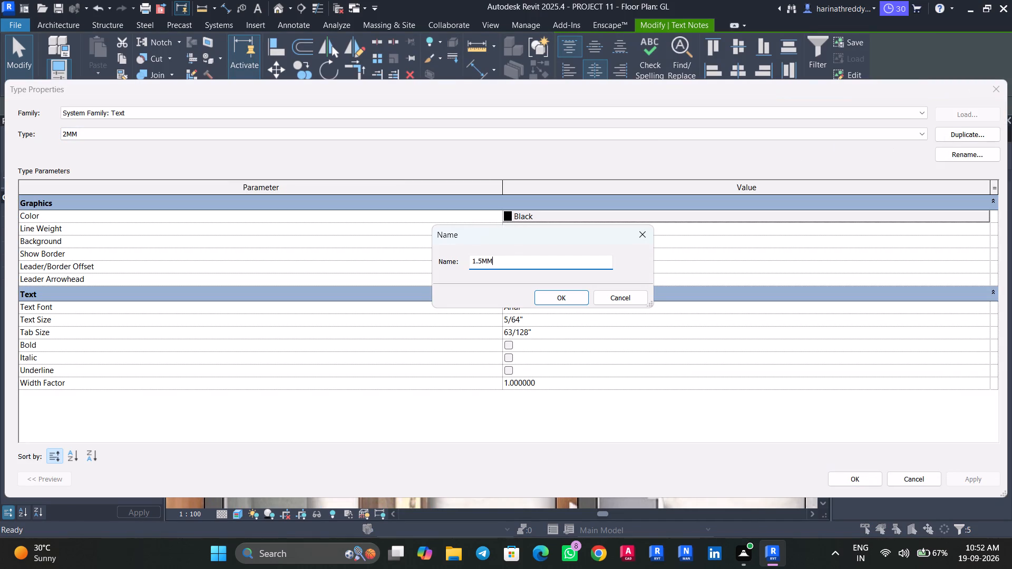
pyautogui.press('Return')
pyautogui.click(665, 318)
pyautogui.write('1.5MM')
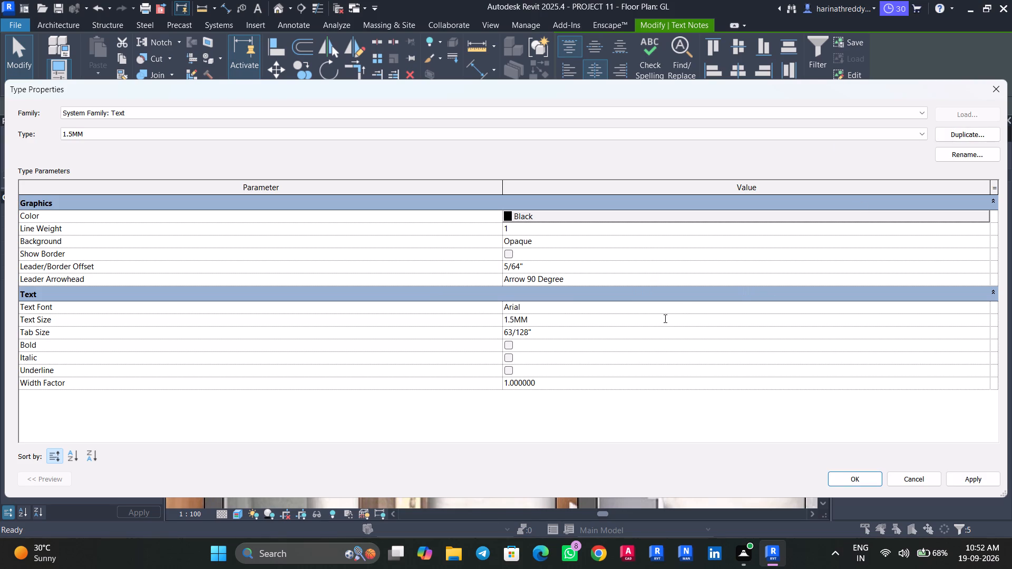
pyautogui.press('Return')
pyautogui.click(952, 478)
pyautogui.click(829, 478)
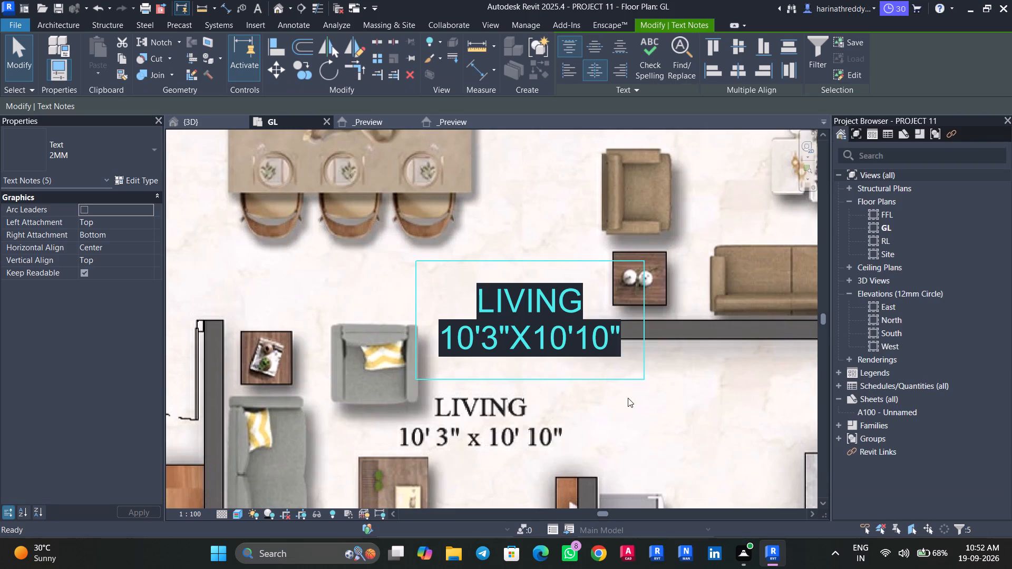
pyautogui.scroll(-3, 591, 394)
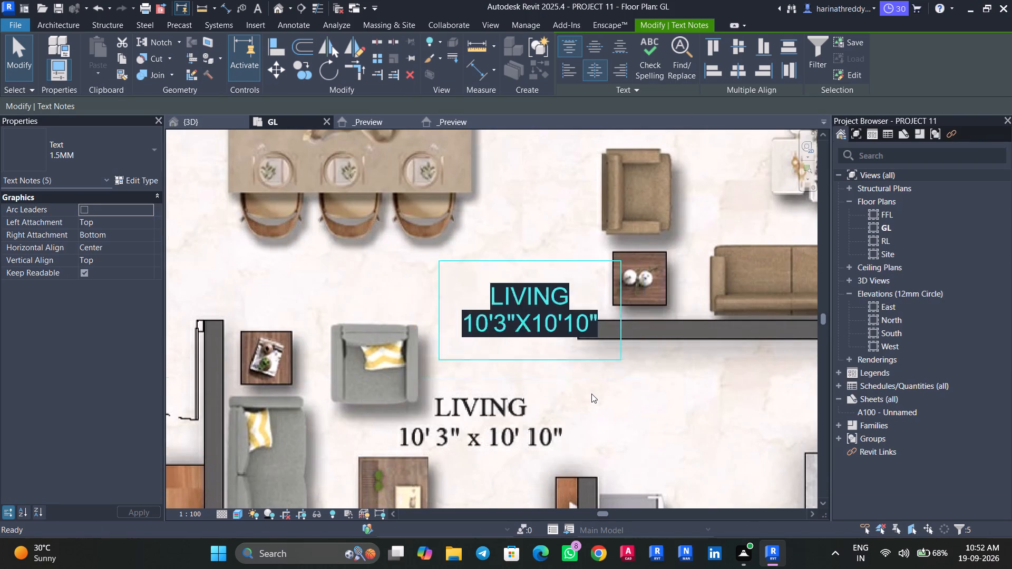
pyautogui.scroll(-2, 591, 394)
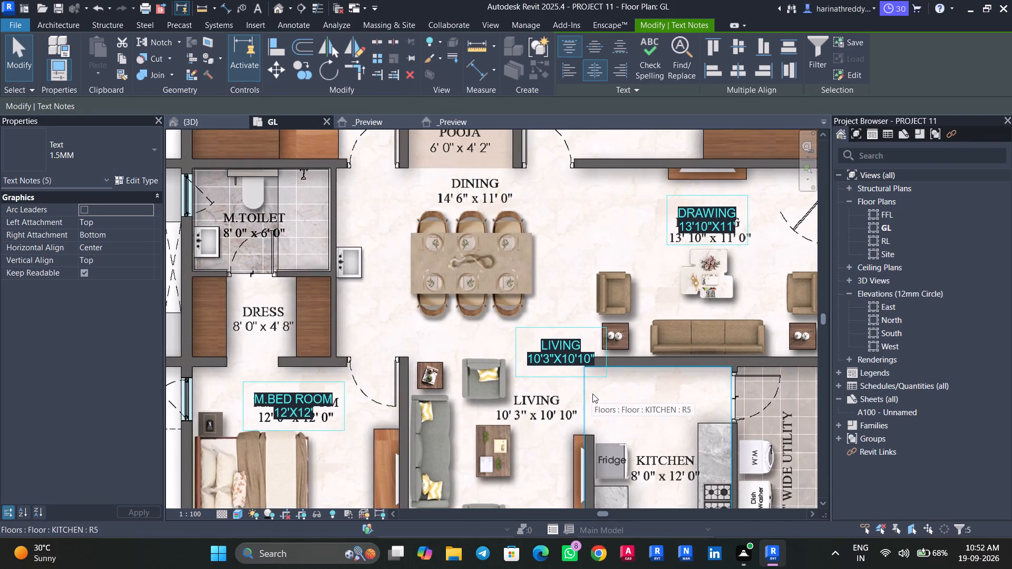
pyautogui.press('Escape')
# Move the LIVING note down over the plan's LIVING label.
pyautogui.press('Tab')
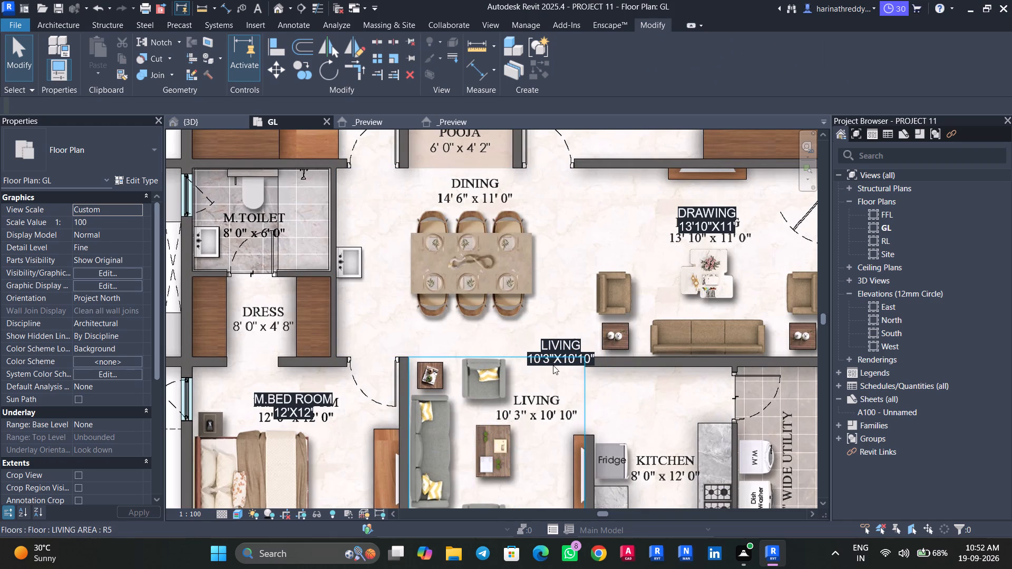
pyautogui.press('Tab')
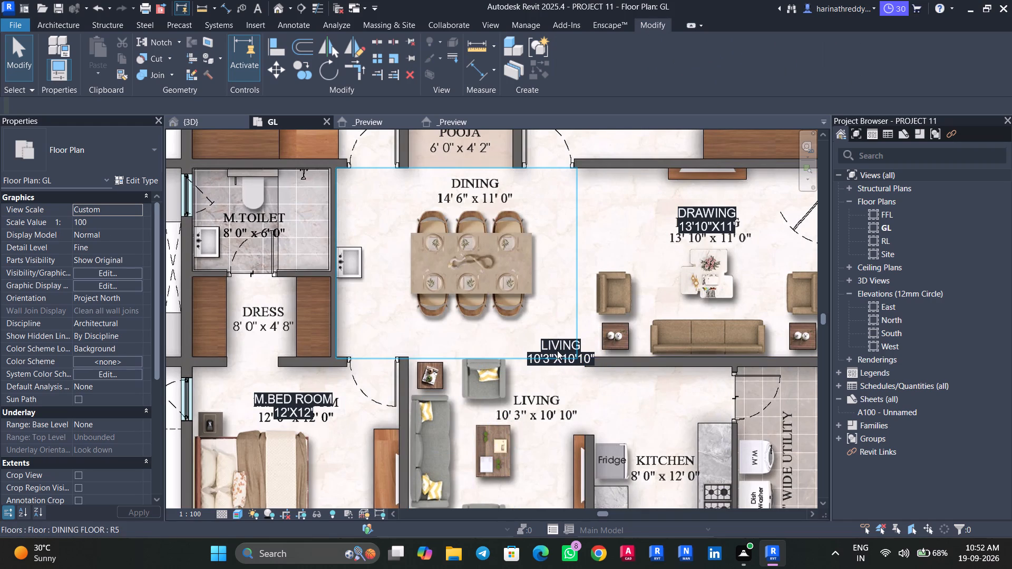
pyautogui.press('Tab')
pyautogui.press('Tab')
pyautogui.click(549, 344)
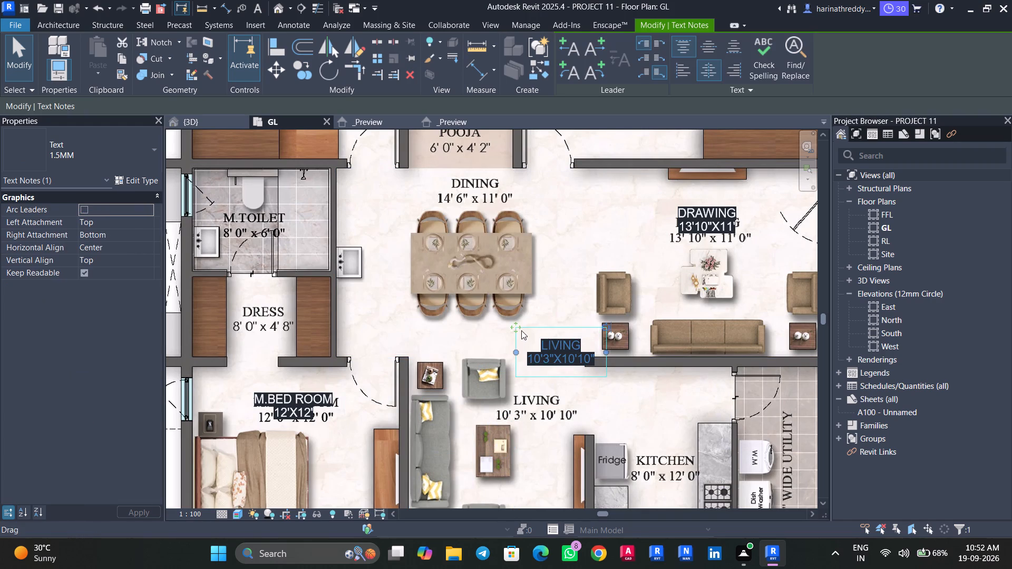
pyautogui.moveTo(517, 325); pyautogui.dragTo(502, 379)
pyautogui.scroll(-3, 655, 409)
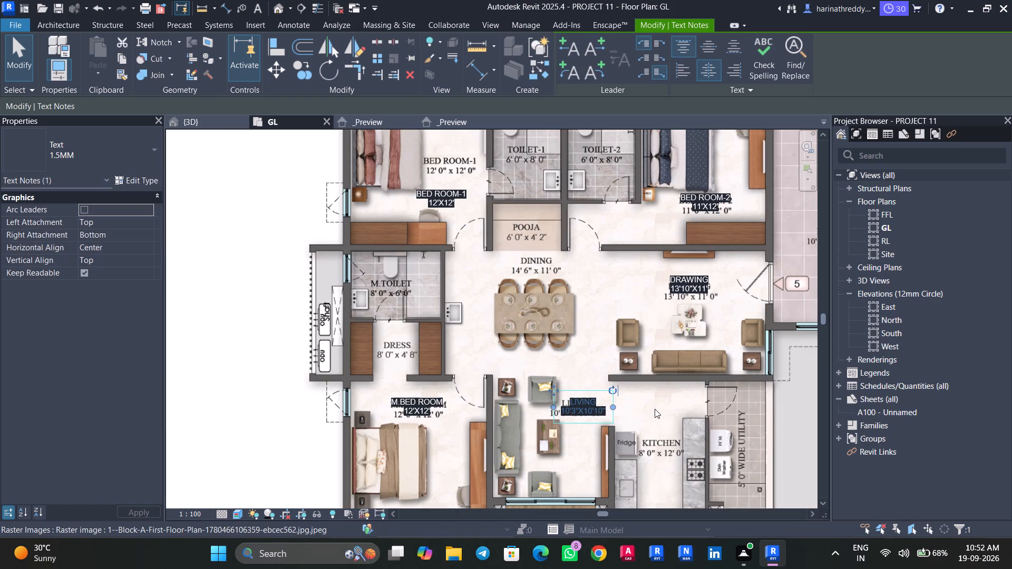
pyautogui.moveTo(655, 409); pyautogui.dragTo(639, 421, button='middle')
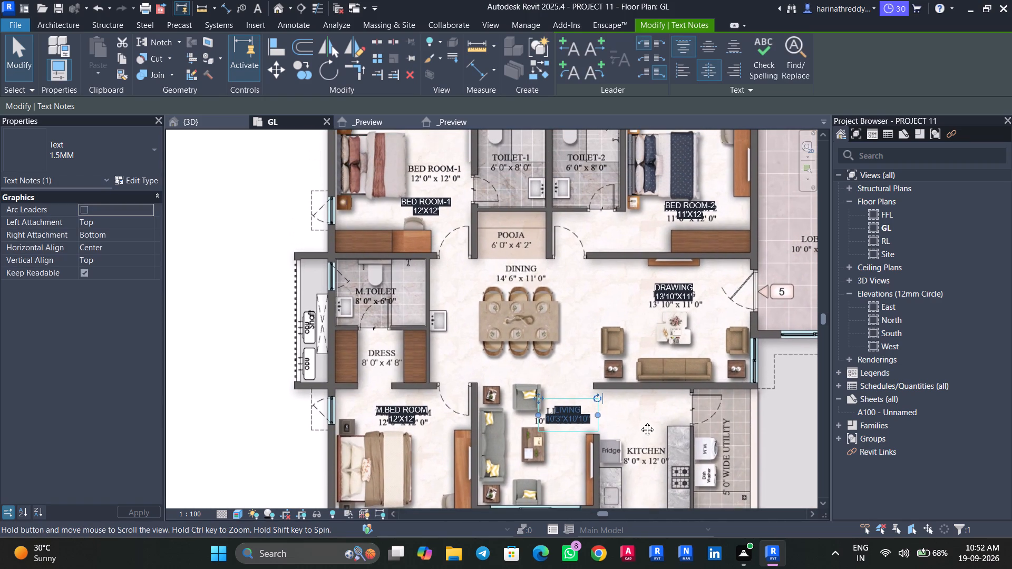
pyautogui.moveTo(639, 421); pyautogui.dragTo(639, 423, button='middle')
pyautogui.press('Escape')
pyautogui.press('Escape')
# Copy the LIVING note into the kitchen, above the plan's KITCHEN label.
pyautogui.scroll(5, 649, 428)
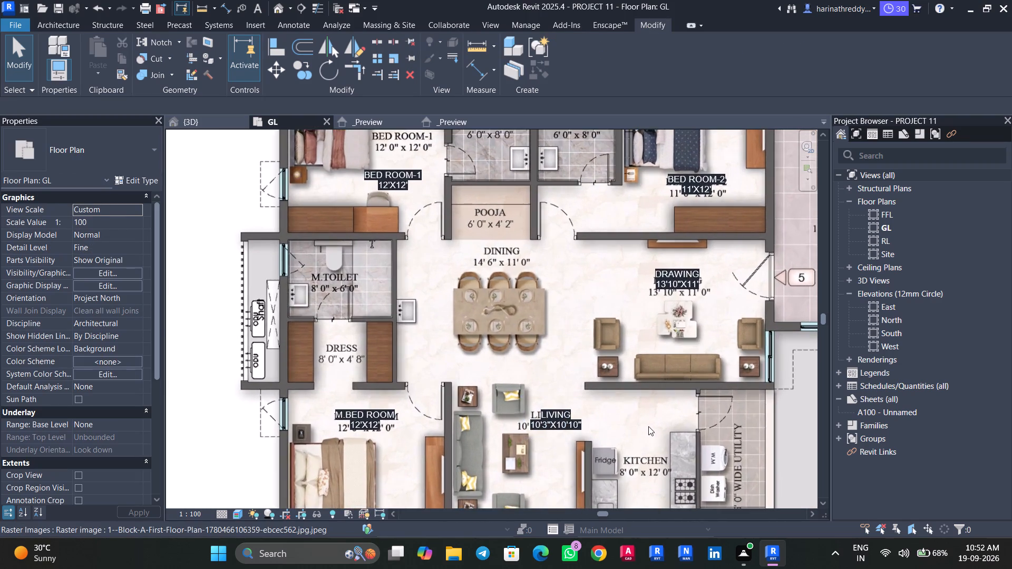
pyautogui.scroll(2, 648, 426)
pyautogui.moveTo(645, 426); pyautogui.dragTo(611, 270, button='middle')
pyautogui.press('Tab')
pyautogui.click(417, 244)
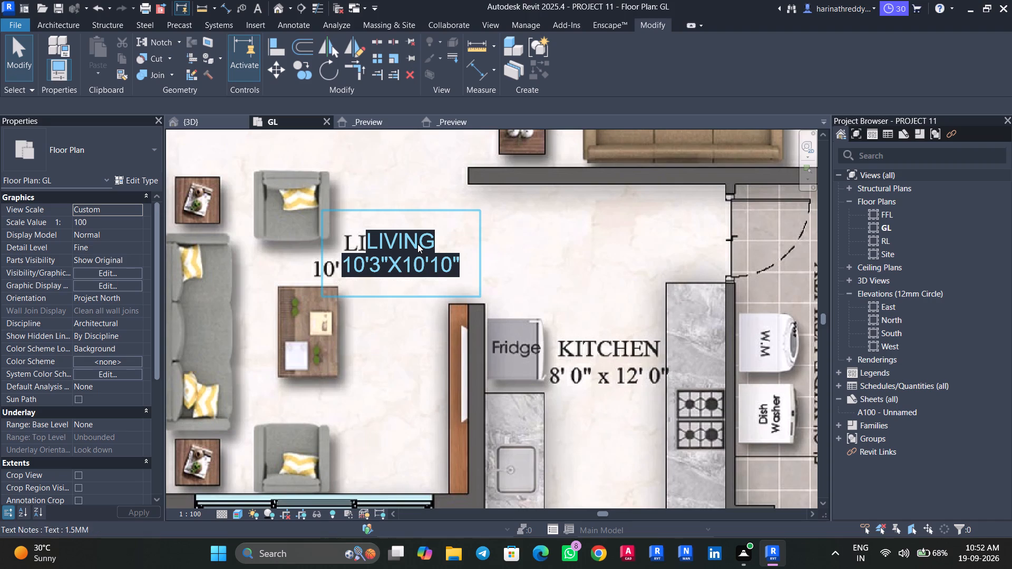
pyautogui.keyDown('ctrl'); pyautogui.moveTo(398, 249); pyautogui.dragTo(408, 252); pyautogui.keyUp('ctrl')
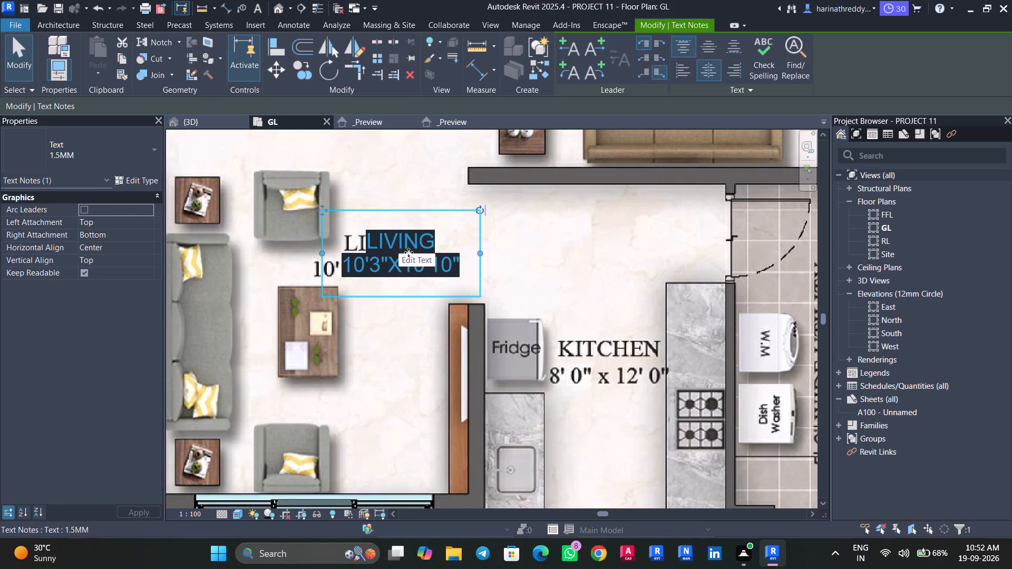
pyautogui.keyDown('ctrl'); pyautogui.moveTo(408, 252); pyautogui.dragTo(601, 251); pyautogui.keyUp('ctrl')
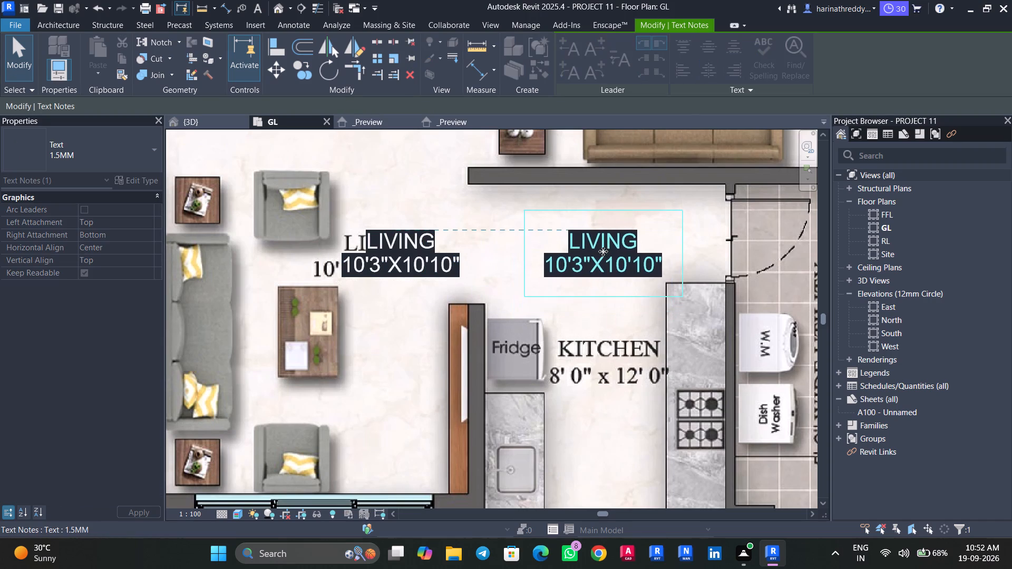
# Change the copied LIVING note in the kitchen to read KITCHEN with the size line 8'0"X12'0".
pyautogui.click(639, 241)
pyautogui.click(638, 240)
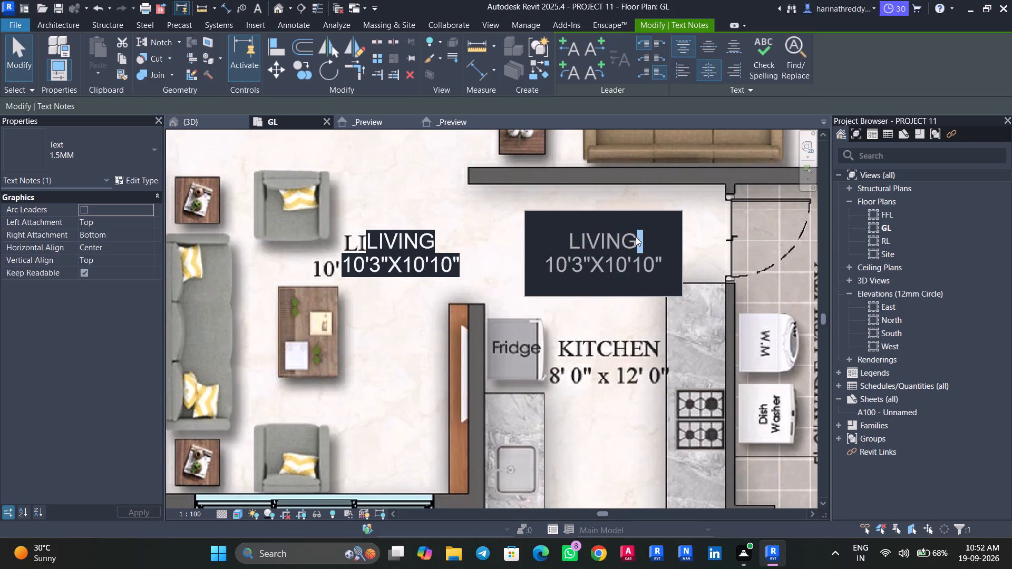
pyautogui.click(645, 239)
pyautogui.moveTo(646, 239); pyautogui.dragTo(566, 239)
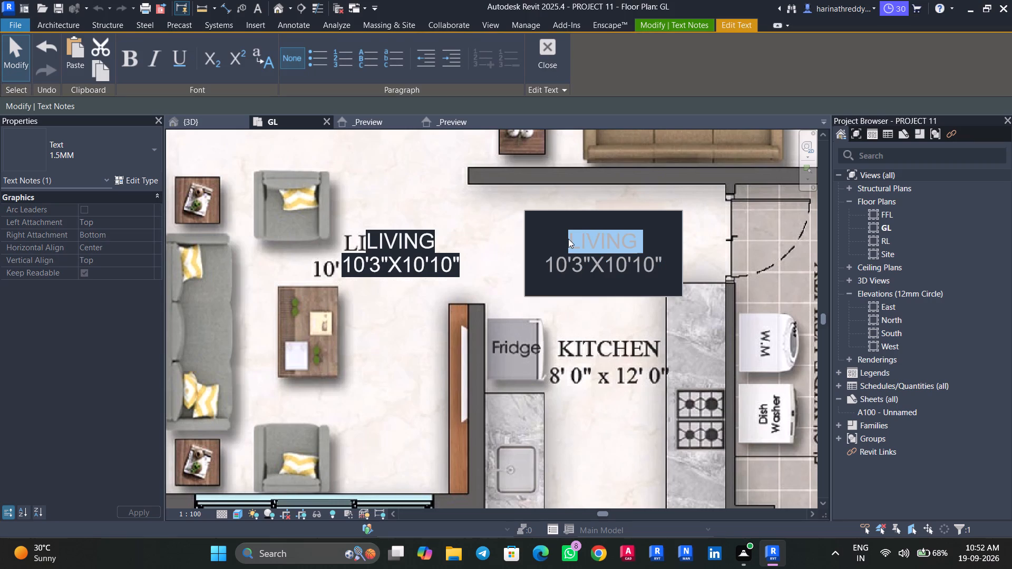
pyautogui.write('KITCHEN')
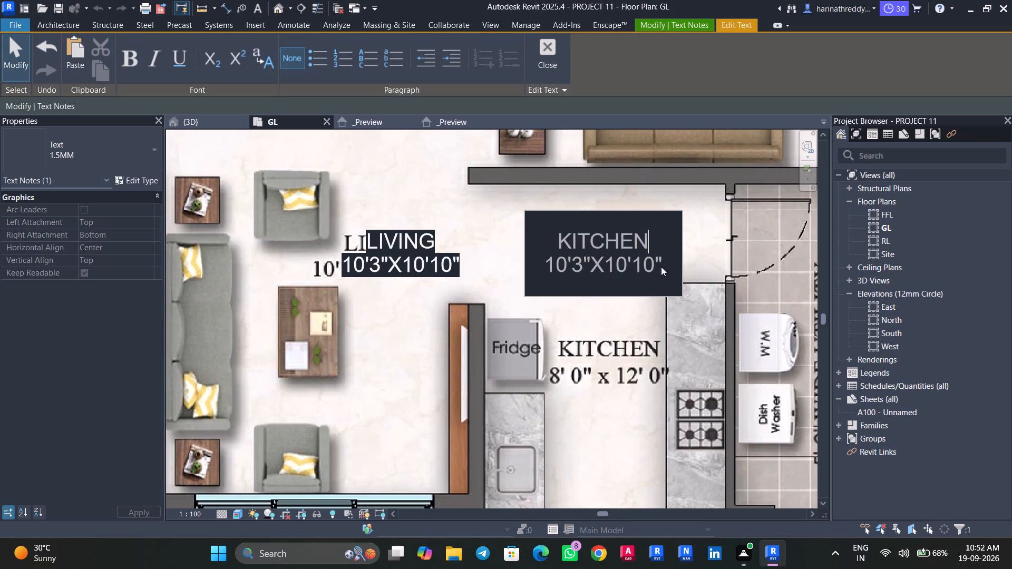
pyautogui.click(661, 267)
pyautogui.moveTo(662, 262); pyautogui.dragTo(549, 264)
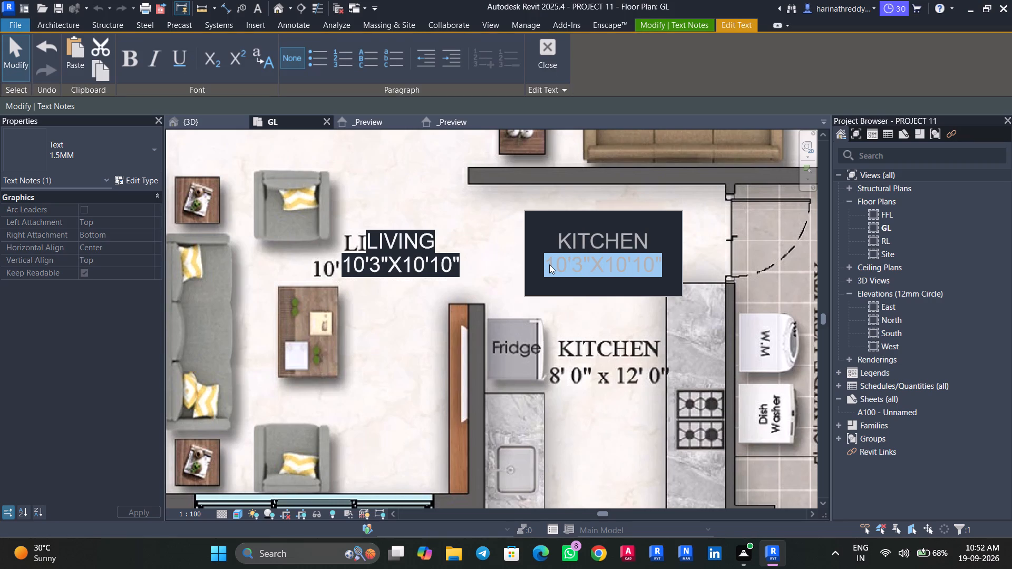
pyautogui.write('8\'0"X')
pyautogui.write("1'")
pyautogui.press('BackSpace')
pyautogui.write("2'0")
pyautogui.hotkey('shift', '"')
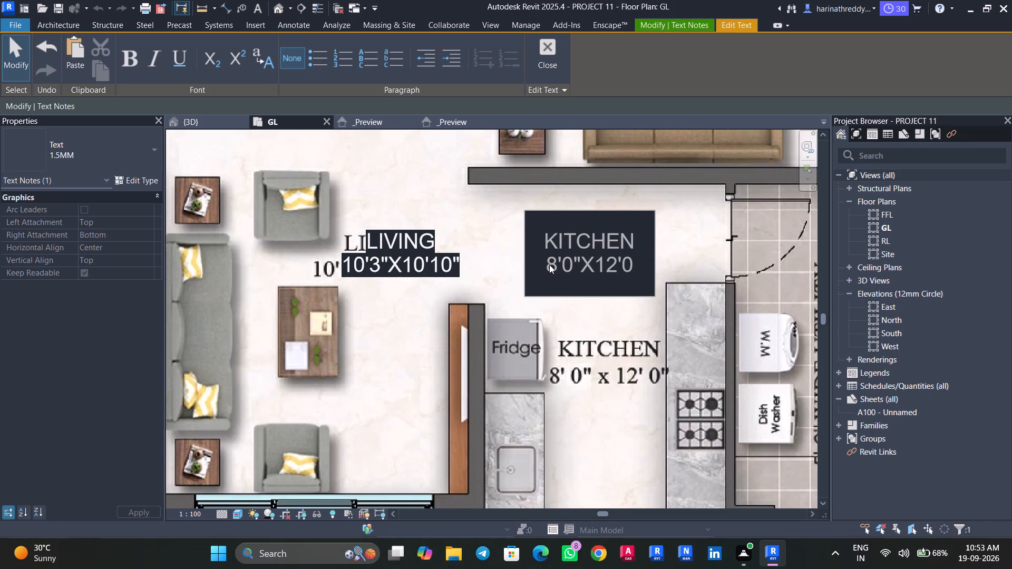
pyautogui.click(581, 317)
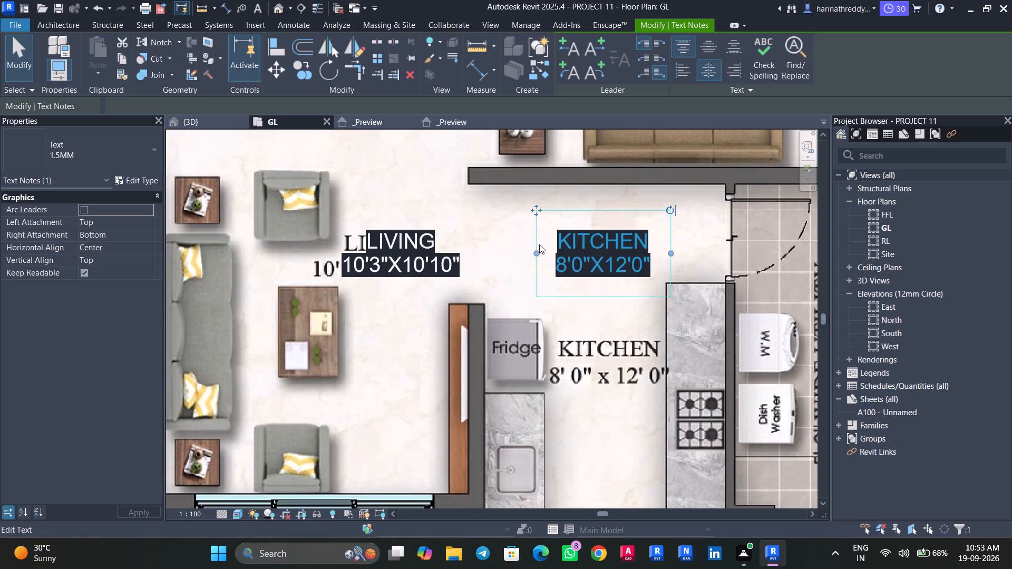
# Move the KITCHEN note down over the plan's KITCHEN label beside the fridge.
pyautogui.moveTo(535, 212); pyautogui.dragTo(540, 325)
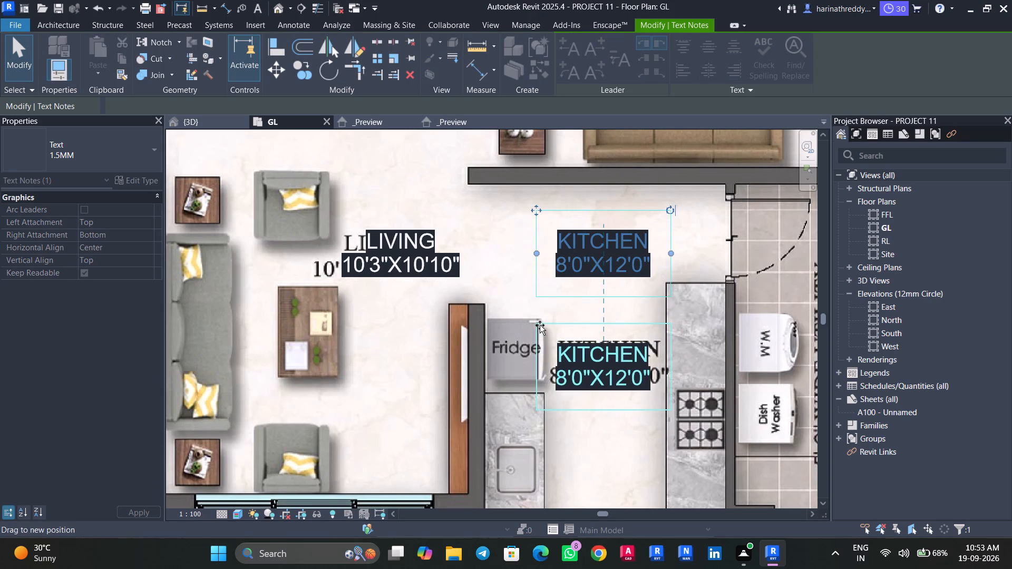
pyautogui.moveTo(540, 325); pyautogui.dragTo(541, 327)
pyautogui.scroll(-6, 546, 342)
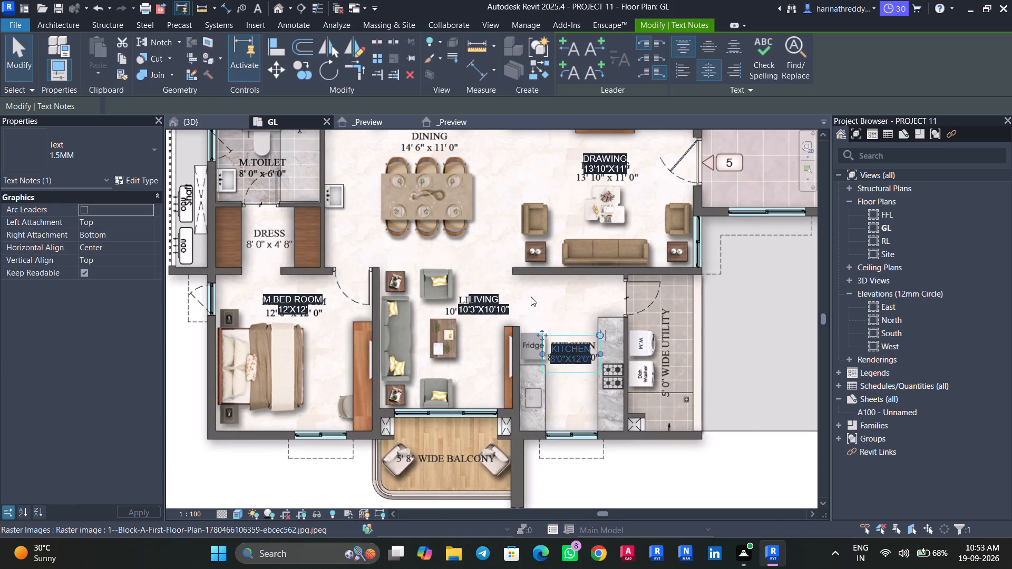
pyautogui.press('Escape')
pyautogui.press('Escape')
# Copy the LIVING note to the open floor between the M.TOILET and the plan's DINING label.
pyautogui.moveTo(494, 243); pyautogui.dragTo(502, 329, button='middle')
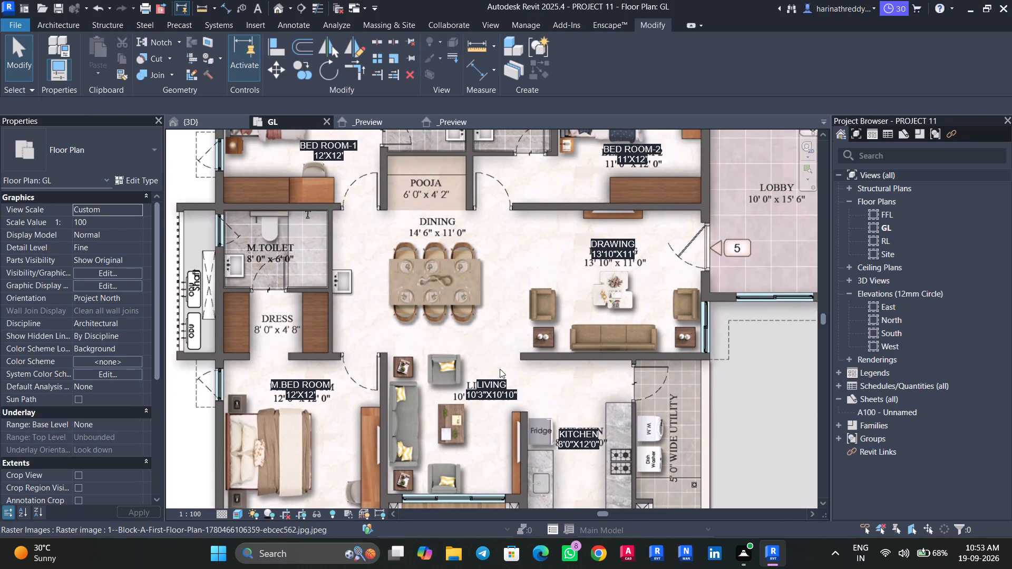
pyautogui.press('Tab')
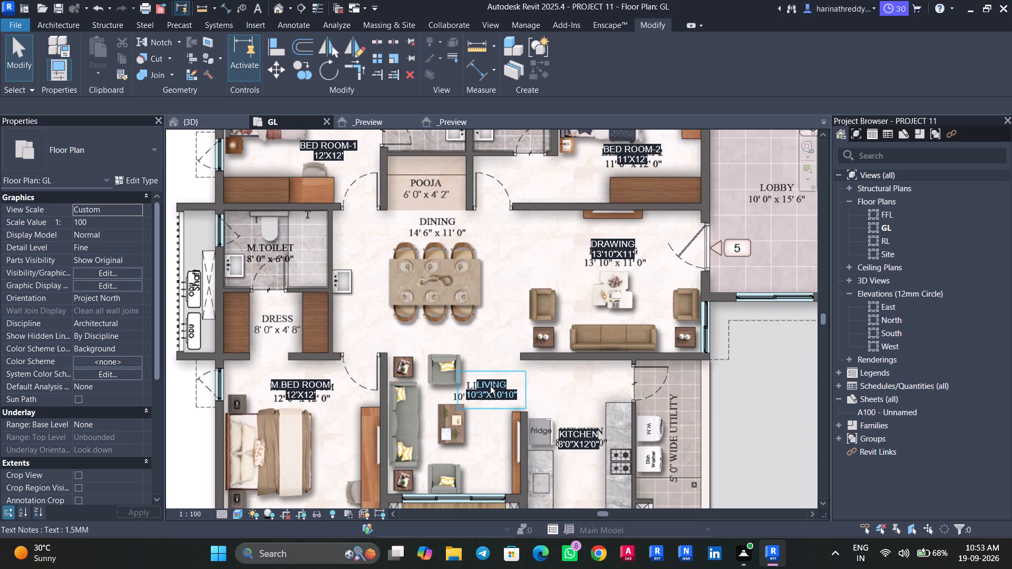
pyautogui.keyDown('ctrl'); pyautogui.moveTo(490, 386); pyautogui.dragTo(426, 181); pyautogui.keyUp('ctrl')
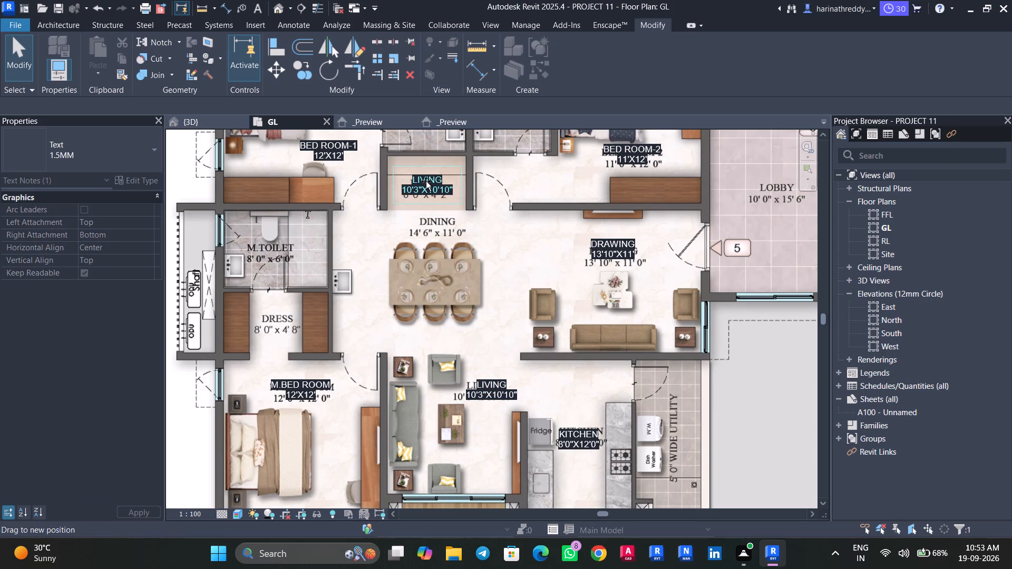
pyautogui.keyDown('ctrl'); pyautogui.moveTo(426, 181); pyautogui.dragTo(425, 201); pyautogui.keyUp('ctrl')
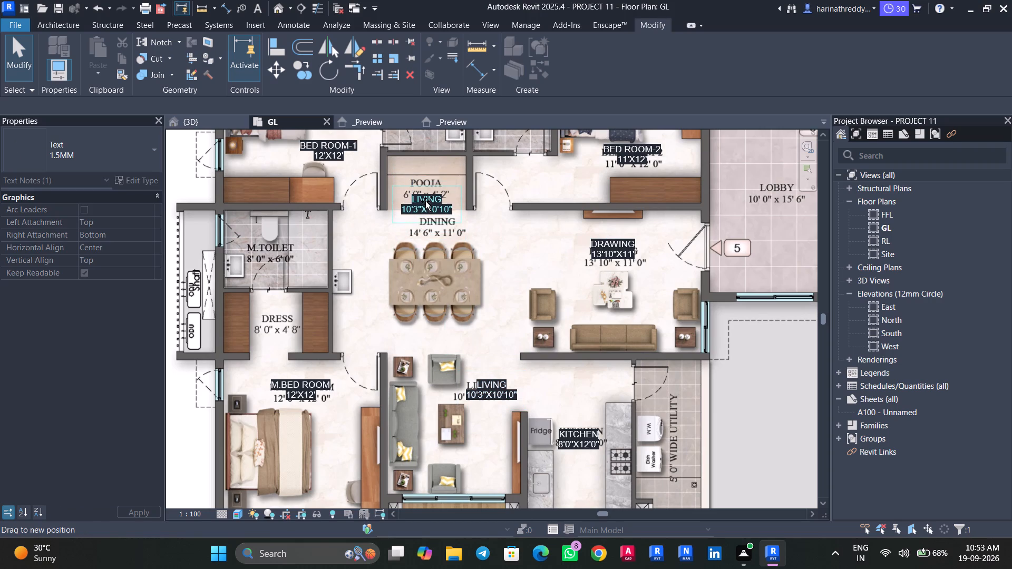
pyautogui.keyDown('ctrl'); pyautogui.moveTo(425, 201); pyautogui.dragTo(369, 223); pyautogui.keyUp('ctrl')
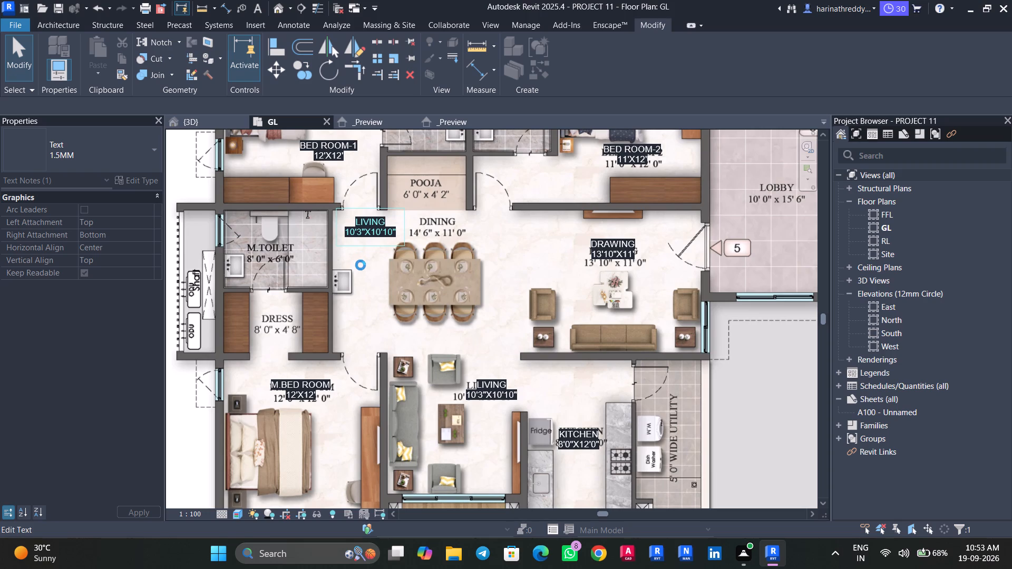
# Change the copied LIVING note beside the DINING label to read POOJA with the size line 6'X4'2".
pyautogui.scroll(4, 364, 261)
pyautogui.moveTo(364, 259); pyautogui.dragTo(426, 374, button='middle')
pyautogui.scroll(4, 410, 321)
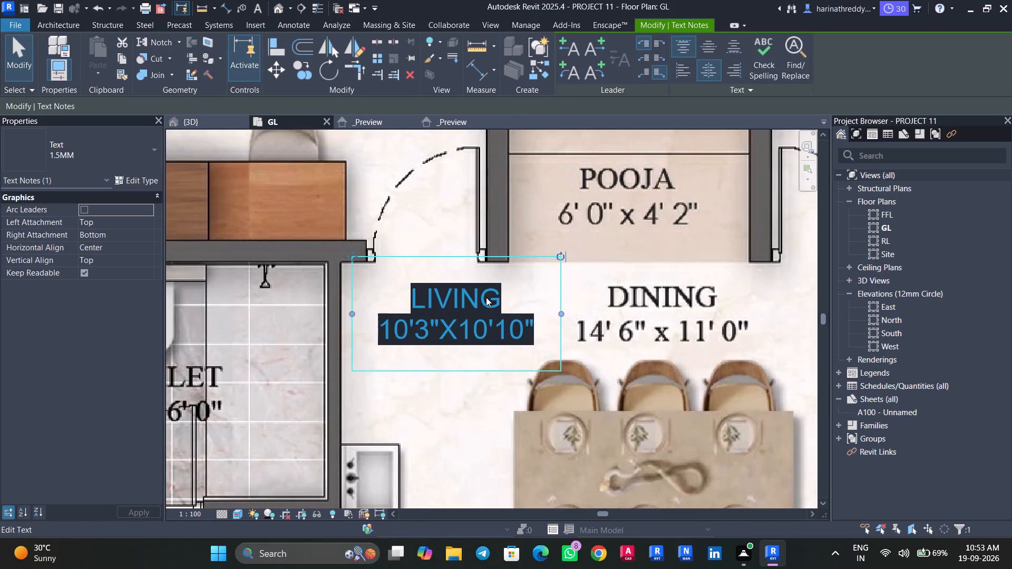
pyautogui.click(490, 296)
pyautogui.click(504, 296)
pyautogui.doubleClick(496, 295)
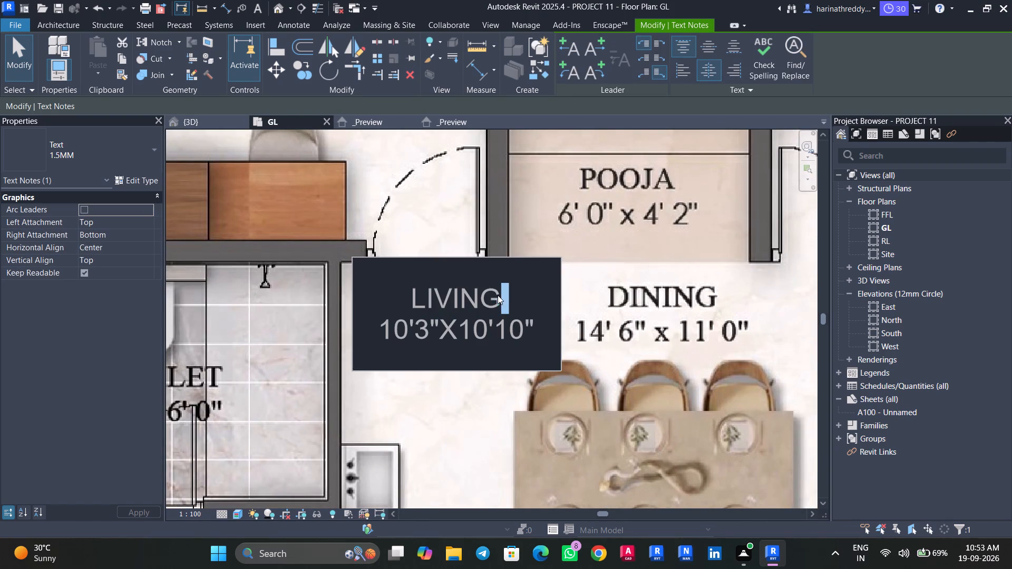
pyautogui.moveTo(503, 295); pyautogui.dragTo(406, 295)
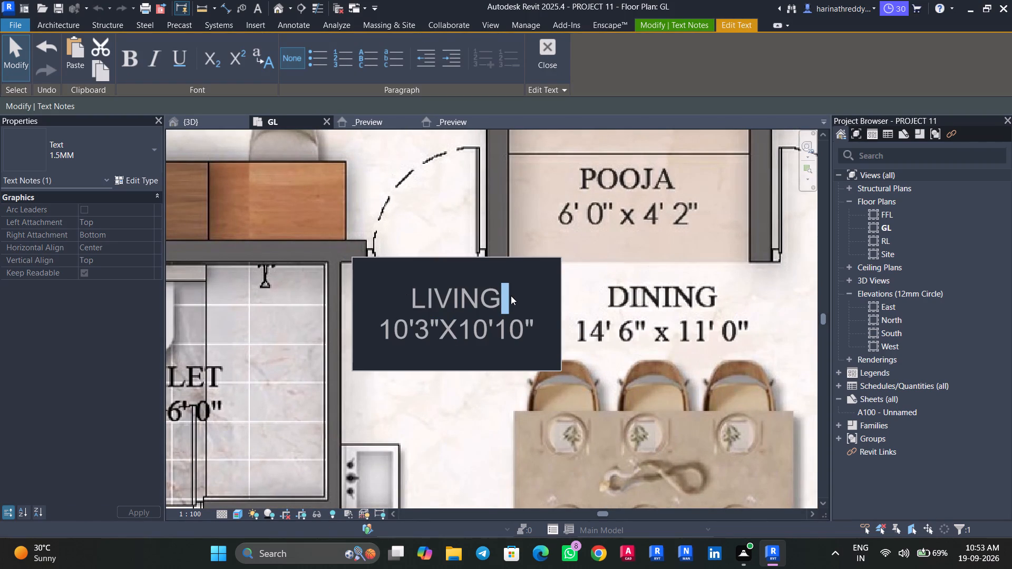
pyautogui.click(511, 296)
pyautogui.moveTo(504, 297); pyautogui.dragTo(396, 295)
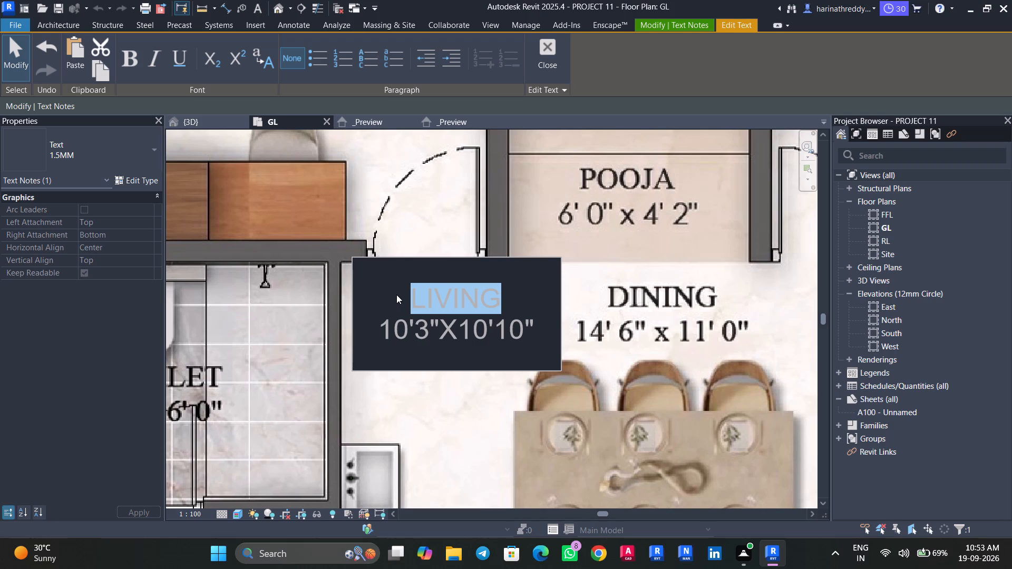
pyautogui.write('POOJA')
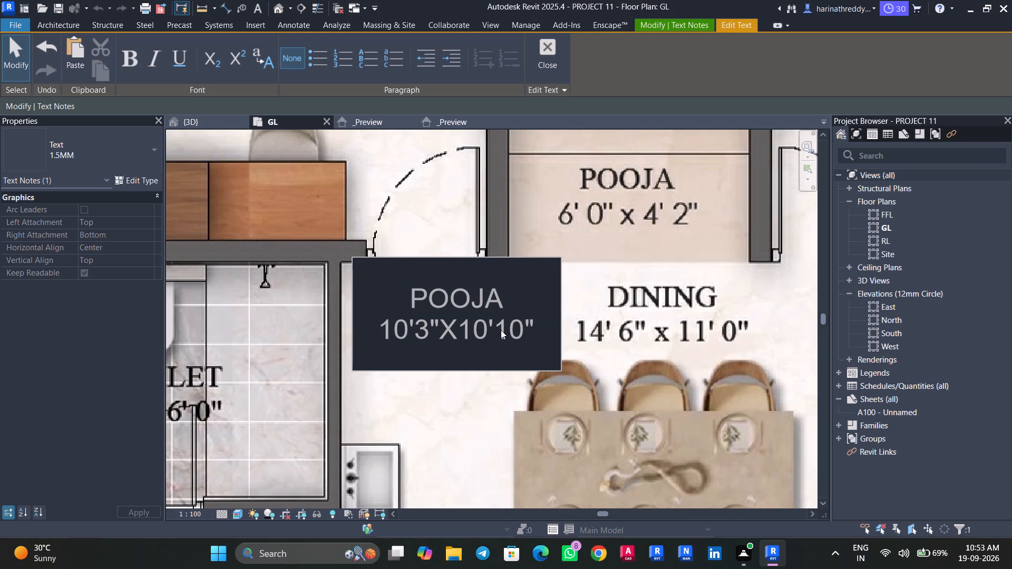
pyautogui.click(533, 336)
pyautogui.moveTo(533, 331); pyautogui.dragTo(378, 330)
pyautogui.press('6')
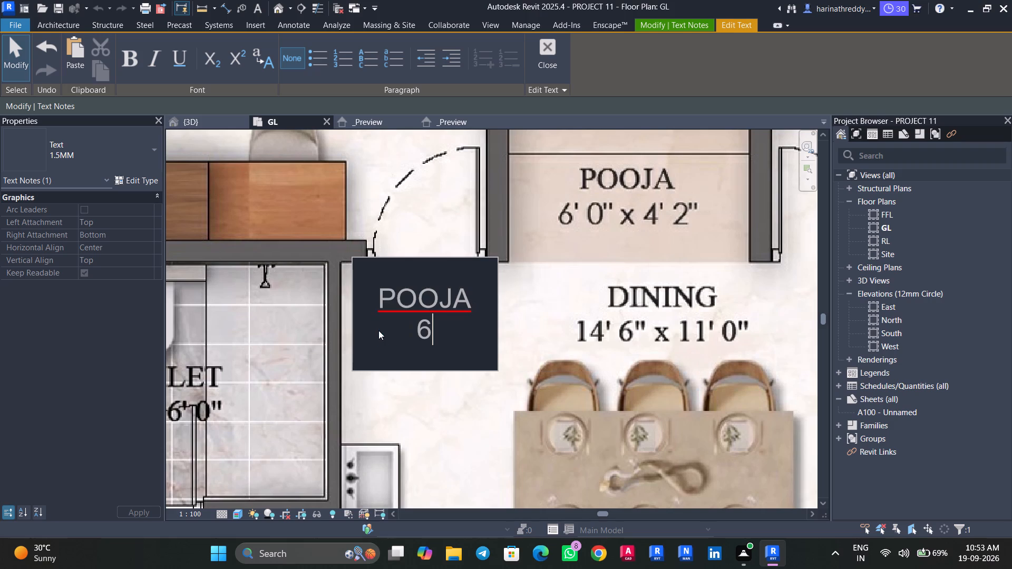
pyautogui.write("'X")
pyautogui.write('4\'2"')
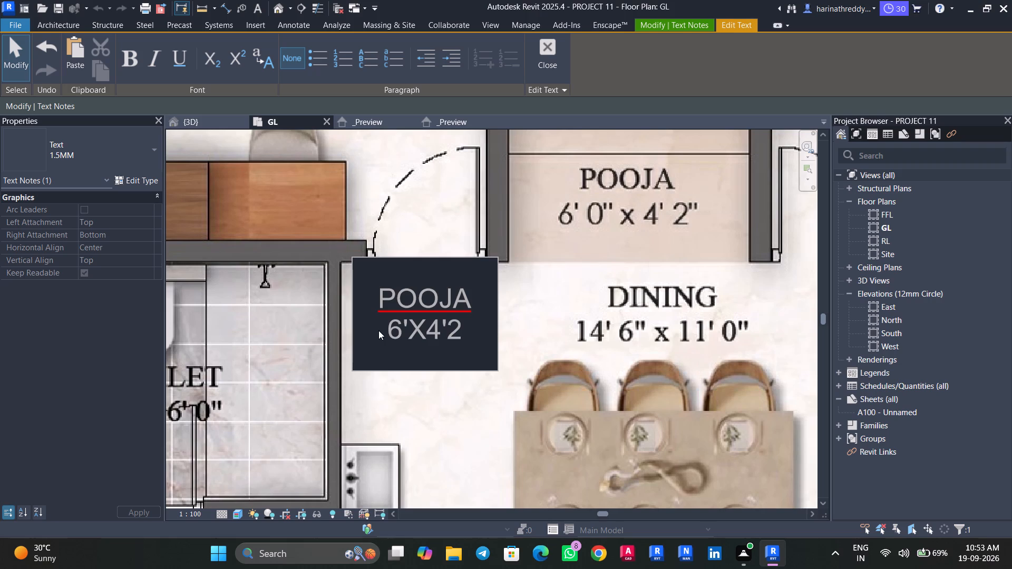
pyautogui.click(395, 385)
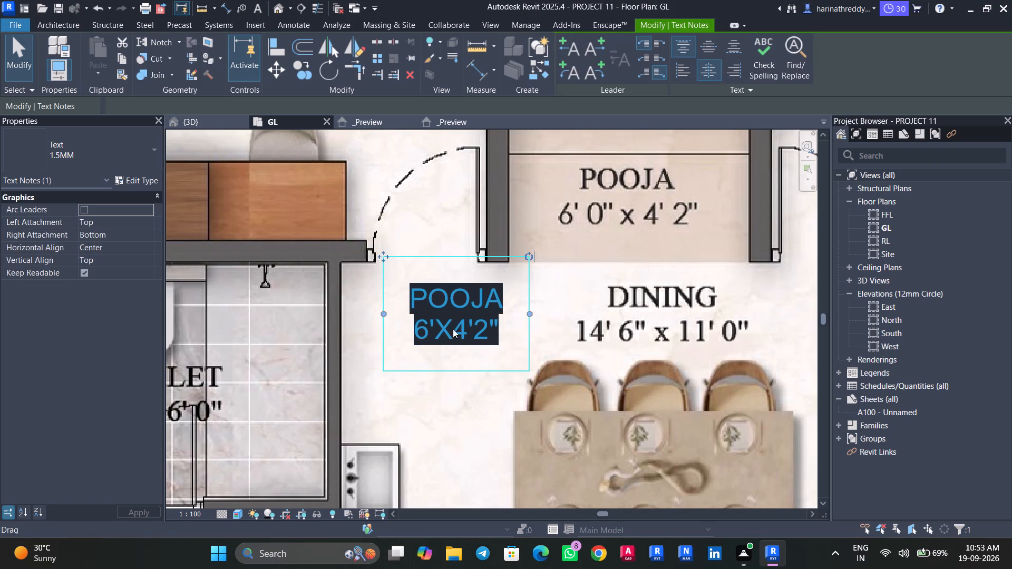
# Move the POOJA note over the plan's POOJA label.
pyautogui.moveTo(382, 255); pyautogui.dragTo(554, 147)
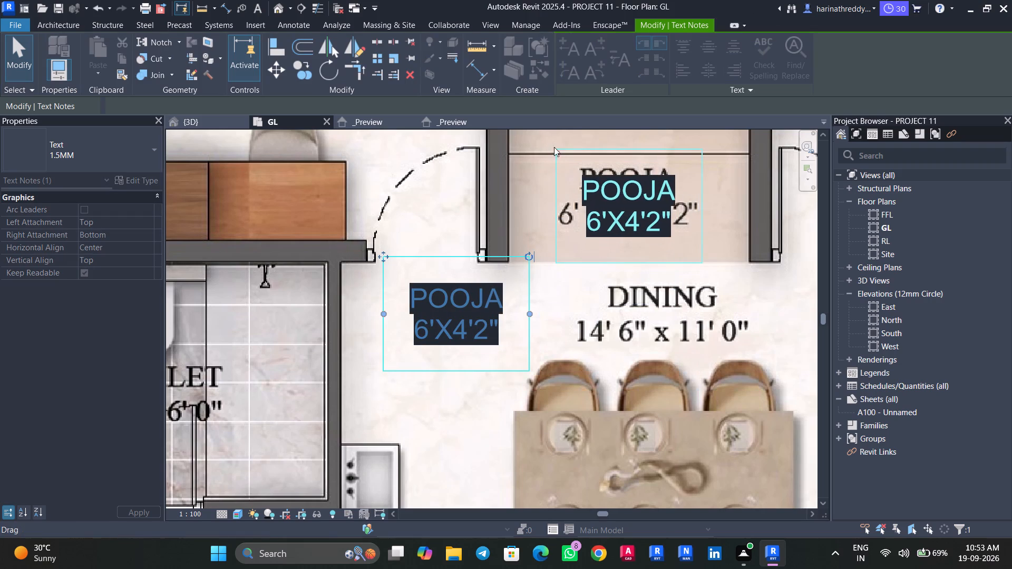
# Copy the POOJA note to the open floor beside the plan's DINING label.
pyautogui.moveTo(571, 320); pyautogui.dragTo(465, 348, button='middle')
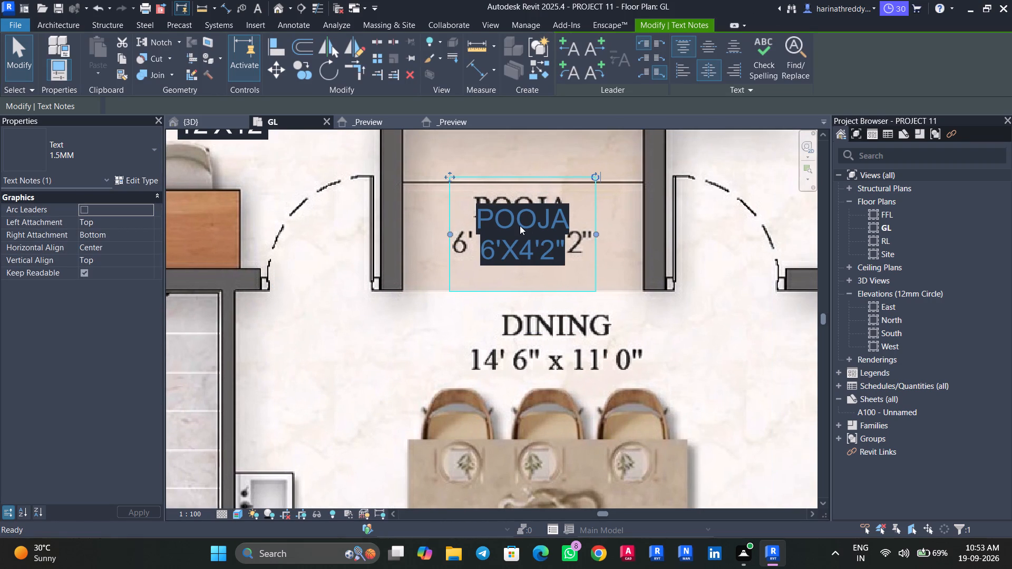
pyautogui.keyDown('ctrl'); pyautogui.moveTo(520, 225); pyautogui.dragTo(368, 342); pyautogui.keyUp('ctrl')
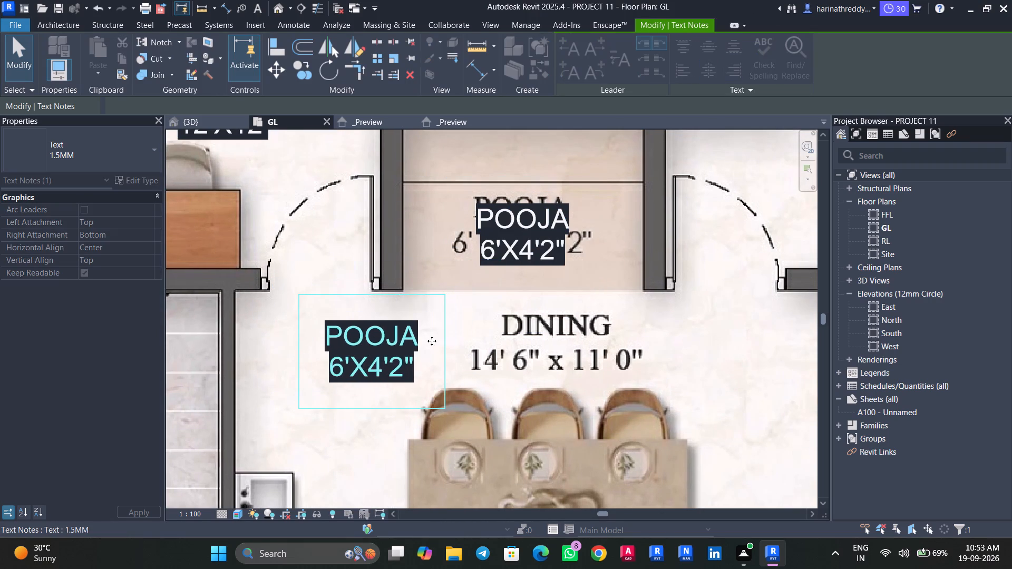
# Change the copied POOJA note to read DINING with the size line 14'6"X11'.
pyautogui.doubleClick(420, 336)
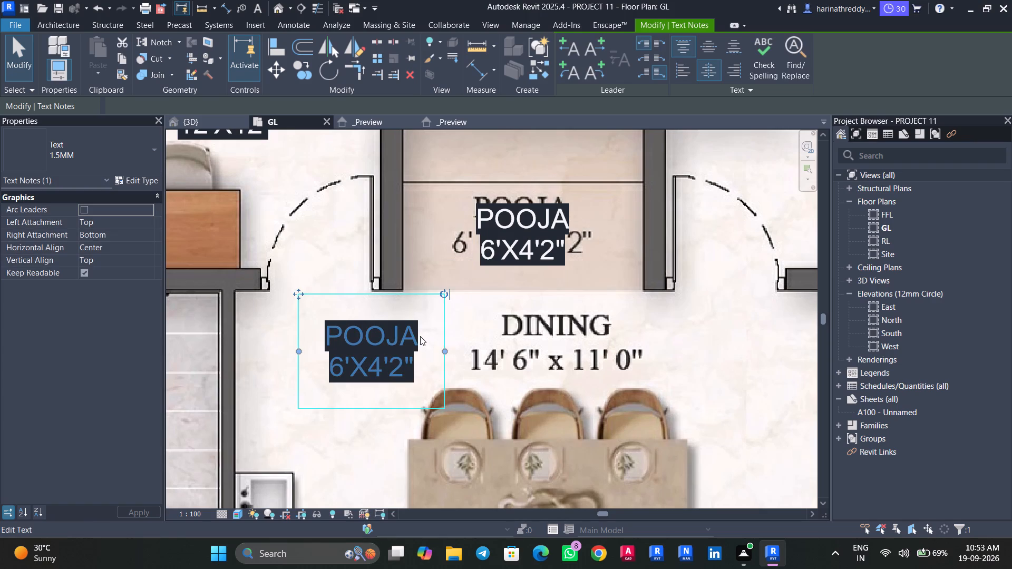
pyautogui.doubleClick(418, 336)
pyautogui.doubleClick(415, 336)
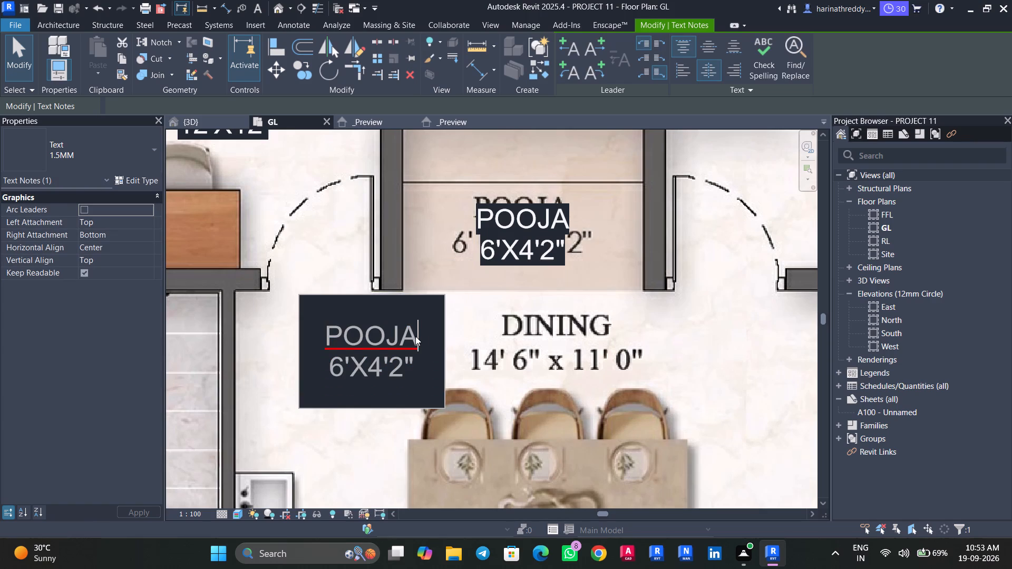
pyautogui.moveTo(415, 336); pyautogui.dragTo(320, 336)
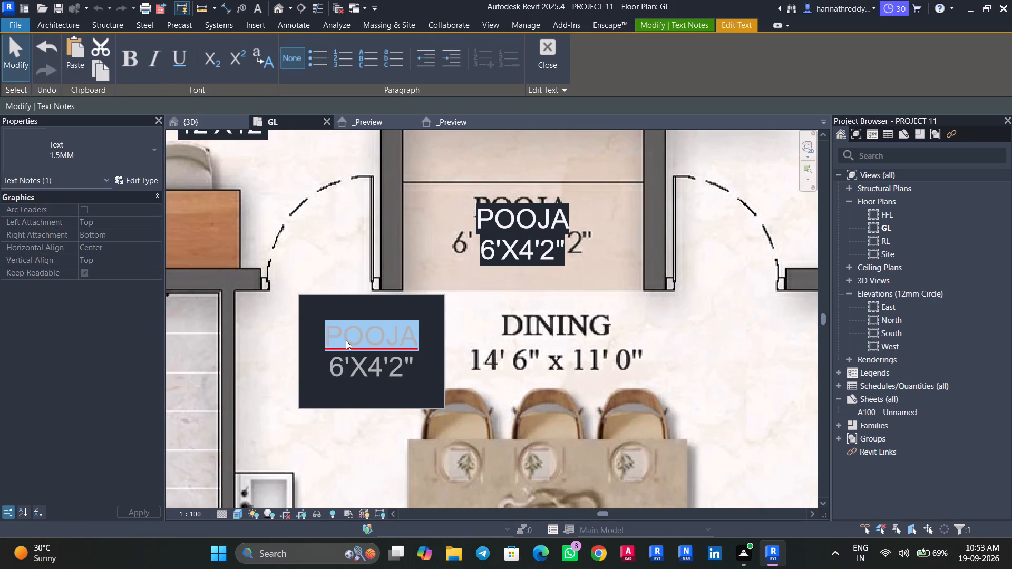
pyautogui.write('DINING')
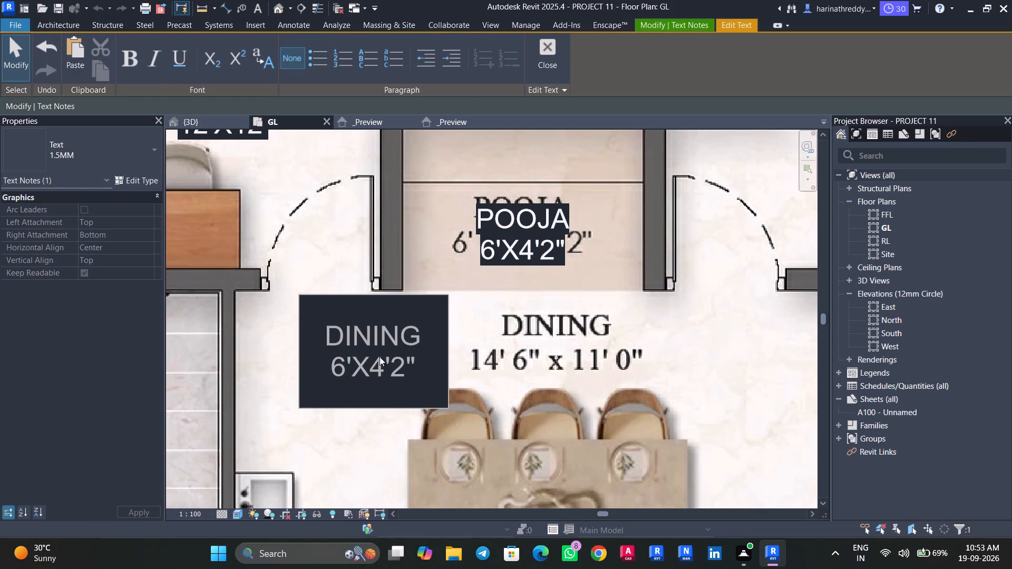
pyautogui.click(424, 369)
pyautogui.moveTo(416, 367); pyautogui.dragTo(306, 366)
pyautogui.write('14\'6"')
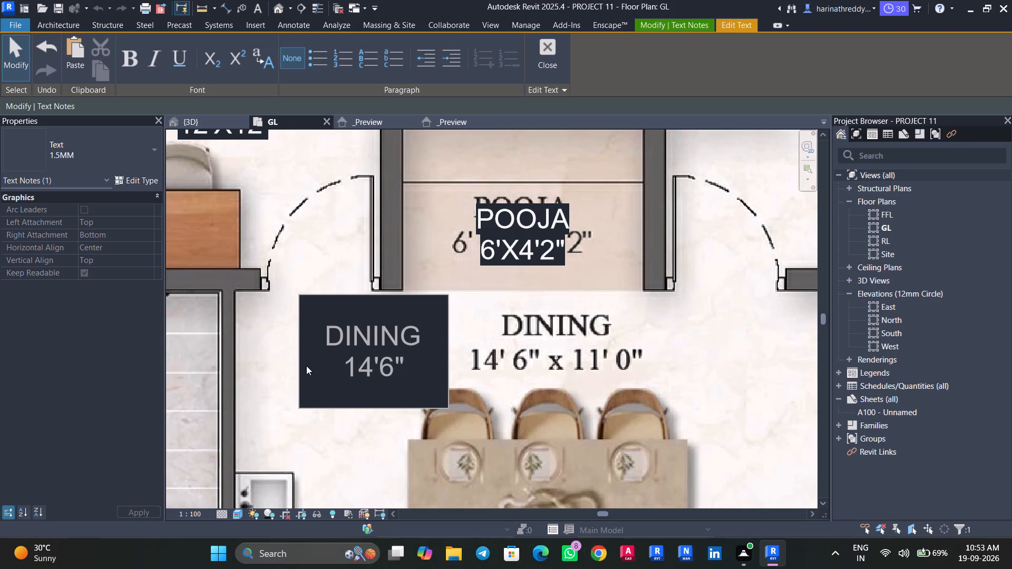
pyautogui.write("X11'")
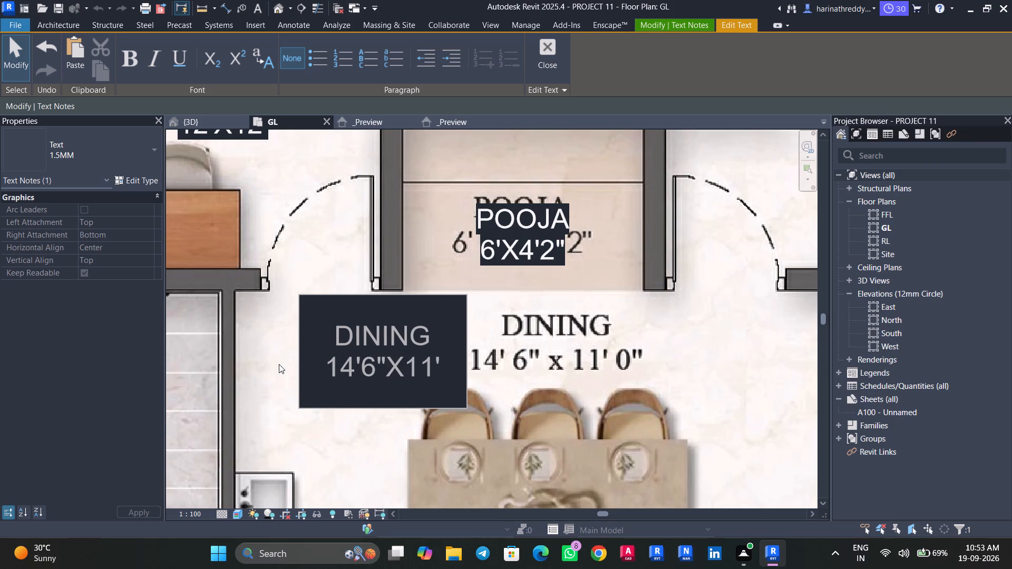
pyautogui.click(279, 364)
# Move the DINING note over the plan's DINING label above the dining table.
pyautogui.moveTo(287, 292); pyautogui.dragTo(427, 297)
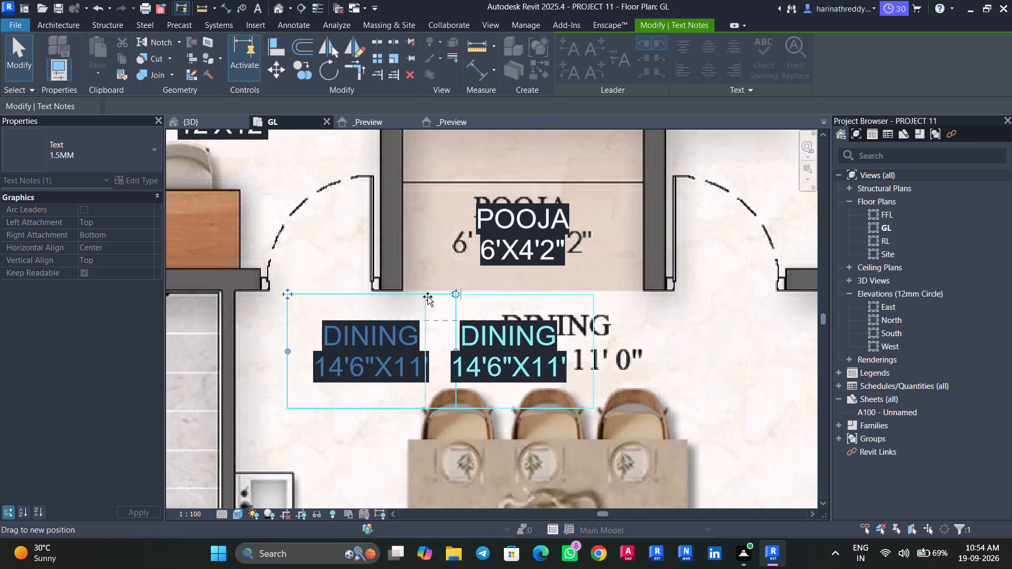
pyautogui.moveTo(427, 297); pyautogui.dragTo(447, 289)
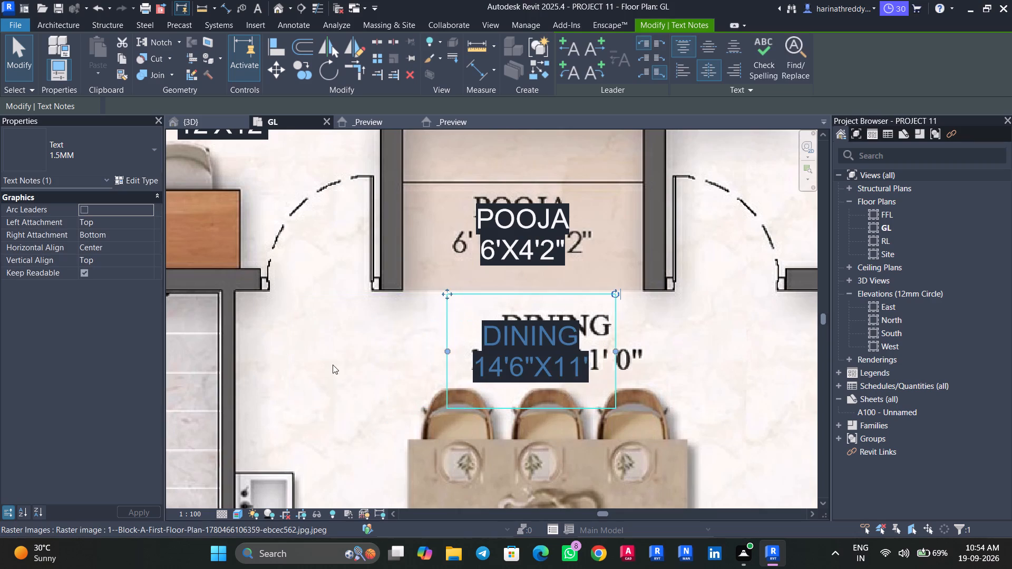
# Copy the DINING note into the master toilet, just below the plan's M.TOILET label.
pyautogui.scroll(-7, 335, 364)
pyautogui.moveTo(338, 364); pyautogui.dragTo(407, 312, button='middle')
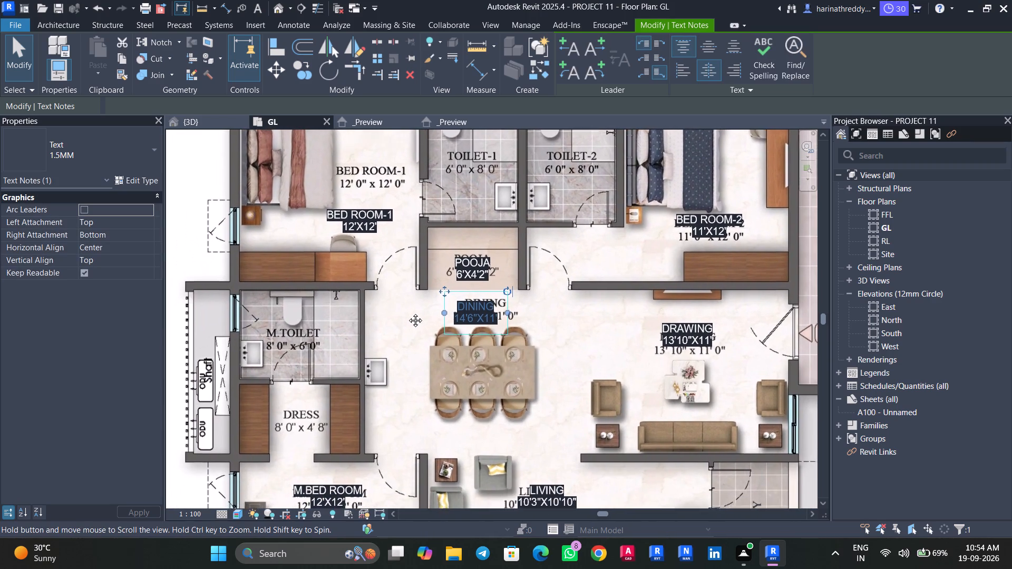
pyautogui.moveTo(407, 312); pyautogui.dragTo(443, 273, button='middle')
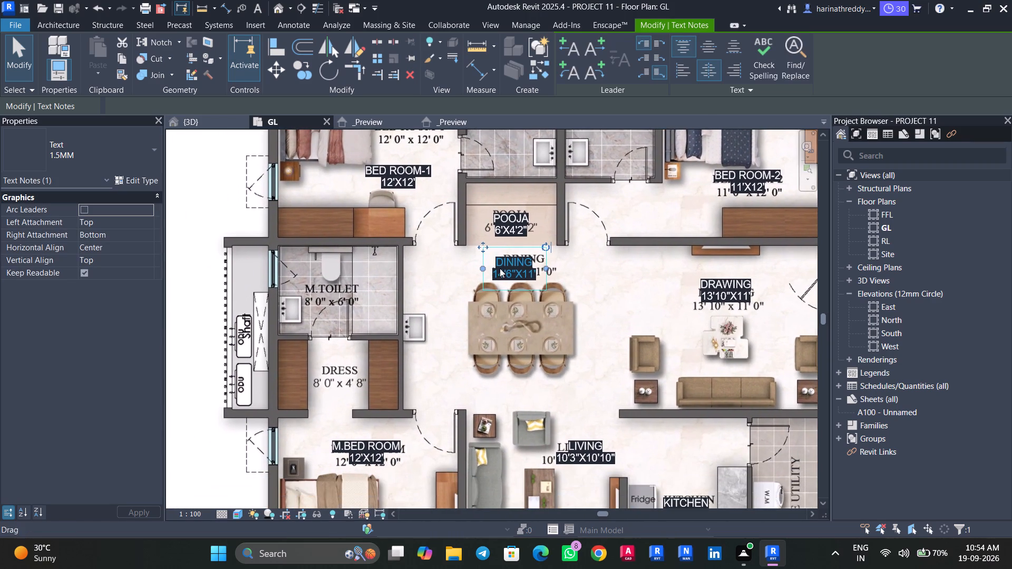
pyautogui.keyDown('ctrl'); pyautogui.moveTo(510, 265); pyautogui.dragTo(329, 324); pyautogui.keyUp('ctrl')
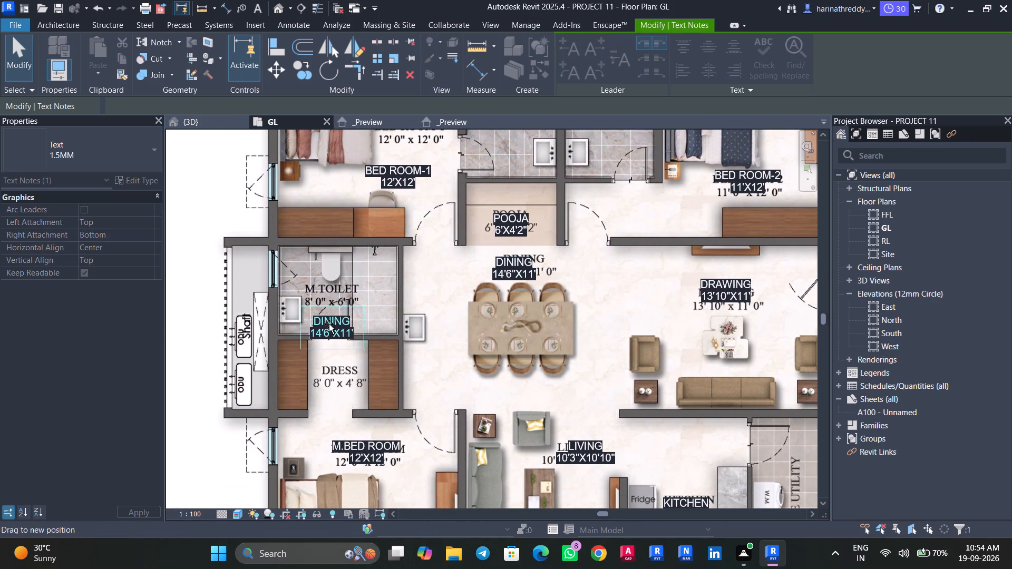
pyautogui.keyDown('ctrl'); pyautogui.moveTo(329, 324); pyautogui.dragTo(331, 324); pyautogui.keyUp('ctrl')
pyautogui.scroll(-5, 353, 392)
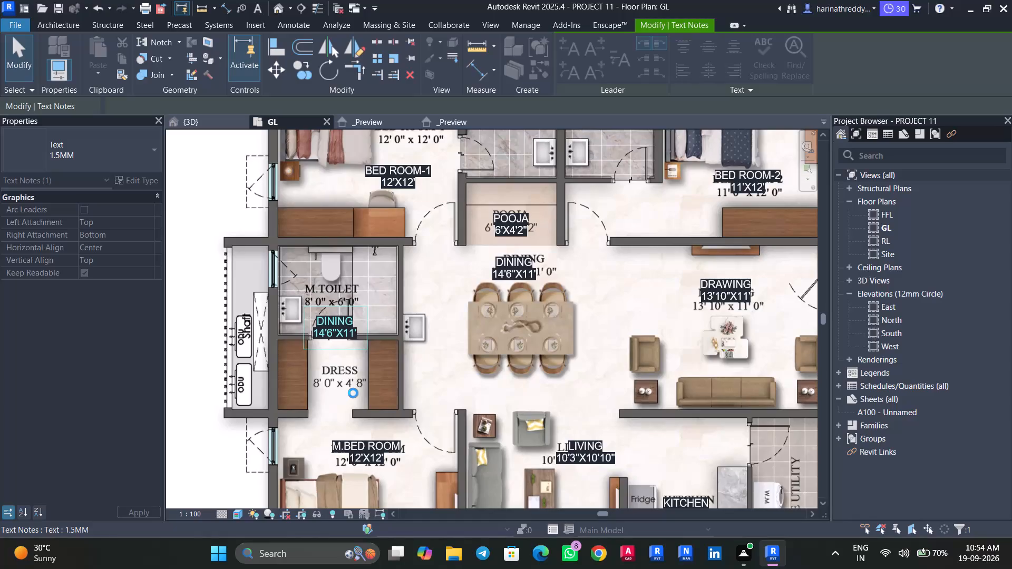
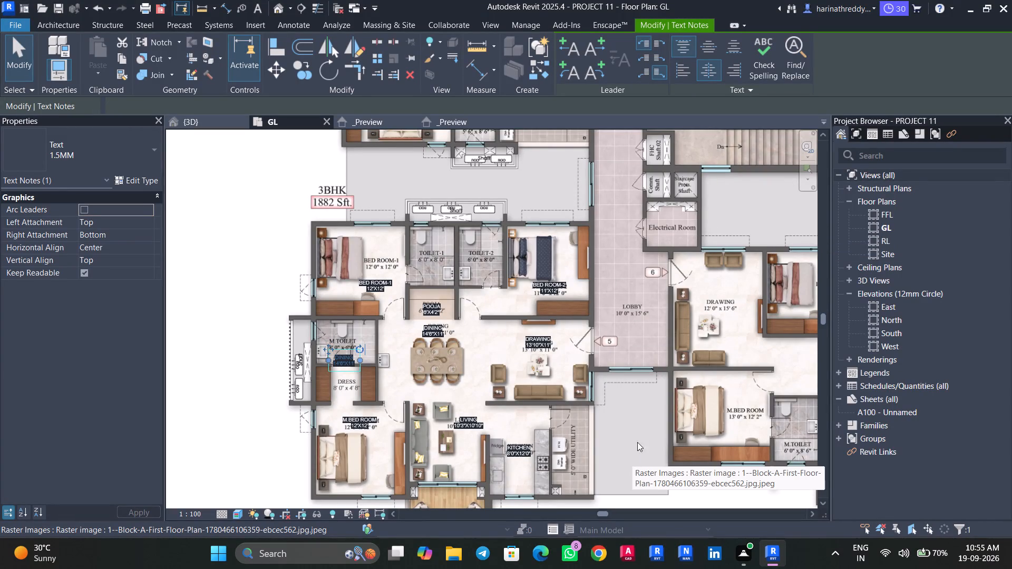
# Change the DINING note copied into the master toilet to read DRESS with the size line 8'X4'8".
pyautogui.scroll(9, 565, 418)
pyautogui.moveTo(491, 433); pyautogui.dragTo(712, 335, button='middle')
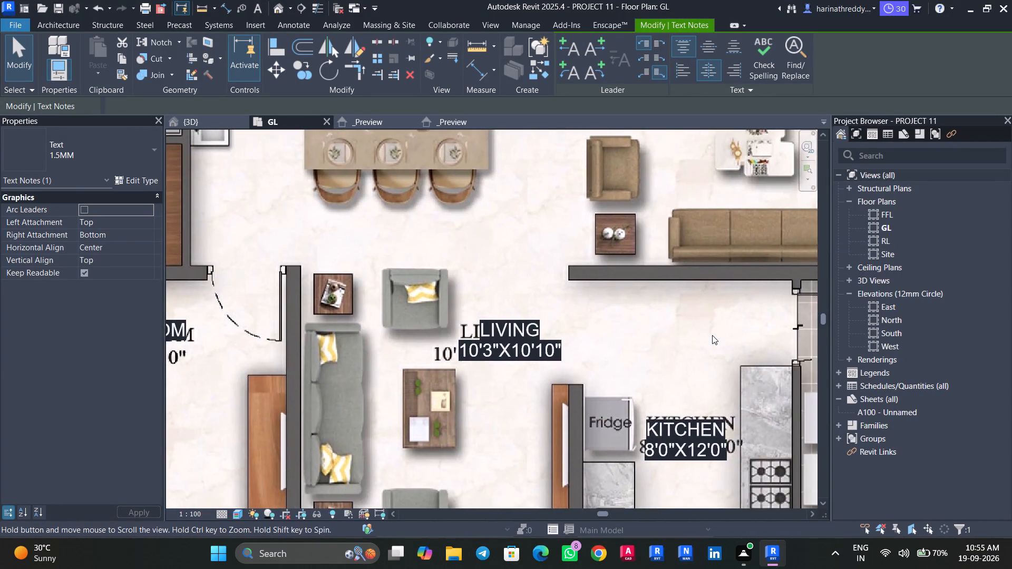
pyautogui.scroll(-10, 712, 337)
pyautogui.scroll(8, 575, 225)
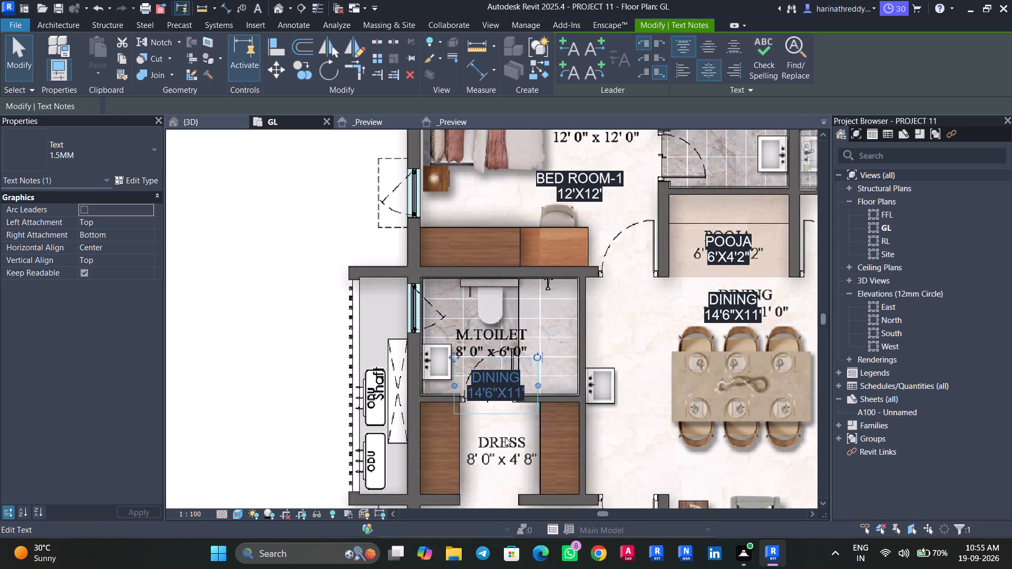
pyautogui.scroll(4, 505, 437)
pyautogui.moveTo(504, 435); pyautogui.dragTo(524, 368, button='middle')
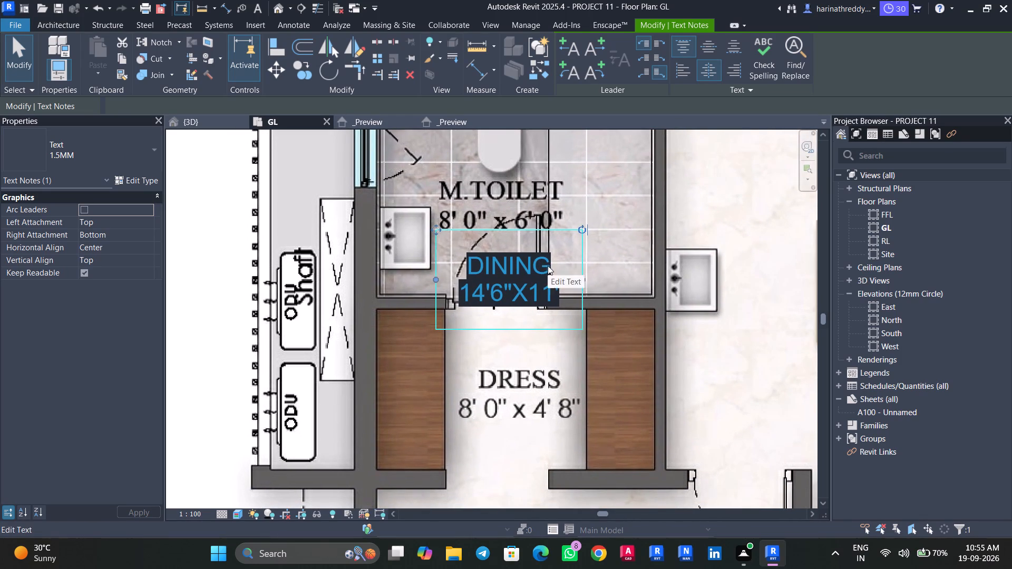
pyautogui.click(548, 265)
pyautogui.click(549, 265)
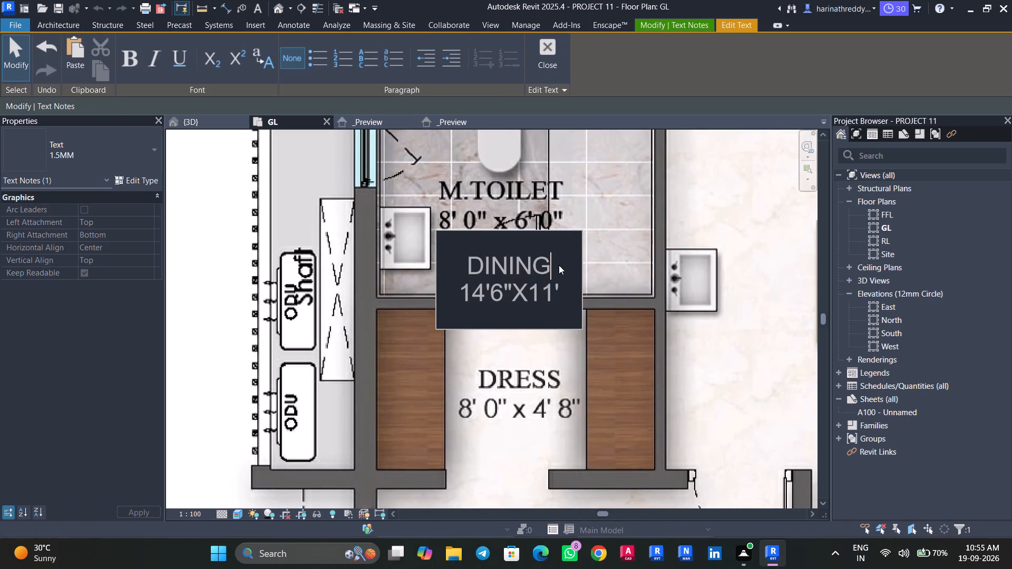
pyautogui.moveTo(559, 265); pyautogui.dragTo(459, 261)
pyautogui.write('DRESS')
pyautogui.click(559, 295)
pyautogui.moveTo(560, 295); pyautogui.dragTo(475, 293)
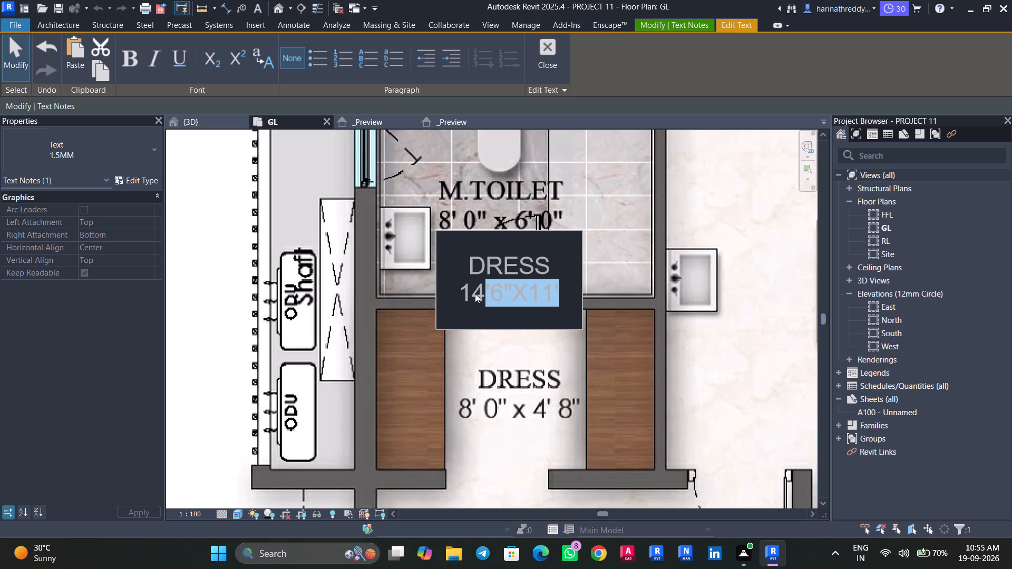
pyautogui.moveTo(475, 293); pyautogui.dragTo(458, 292)
pyautogui.write("8'")
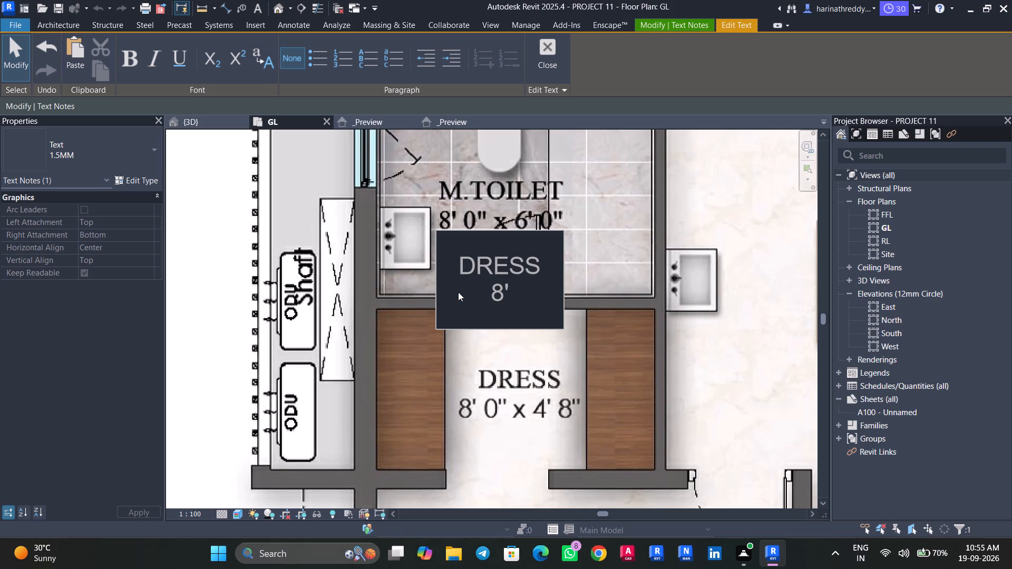
pyautogui.write("X4'")
pyautogui.write('8"')
pyautogui.click(497, 350)
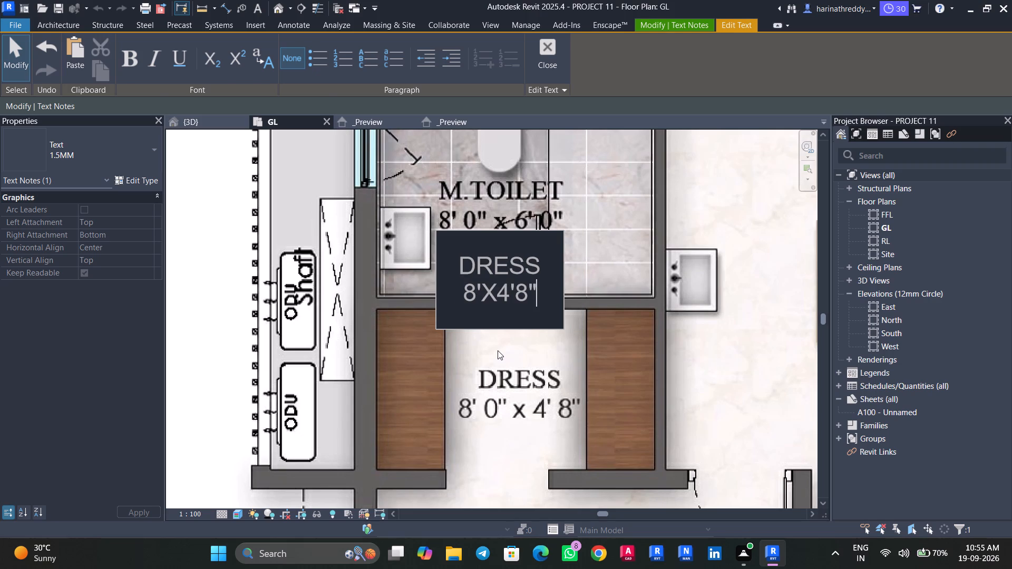
# Move the DRESS note down over the plan's DRESS label between the two wardrobes.
pyautogui.moveTo(444, 228); pyautogui.dragTo(450, 339)
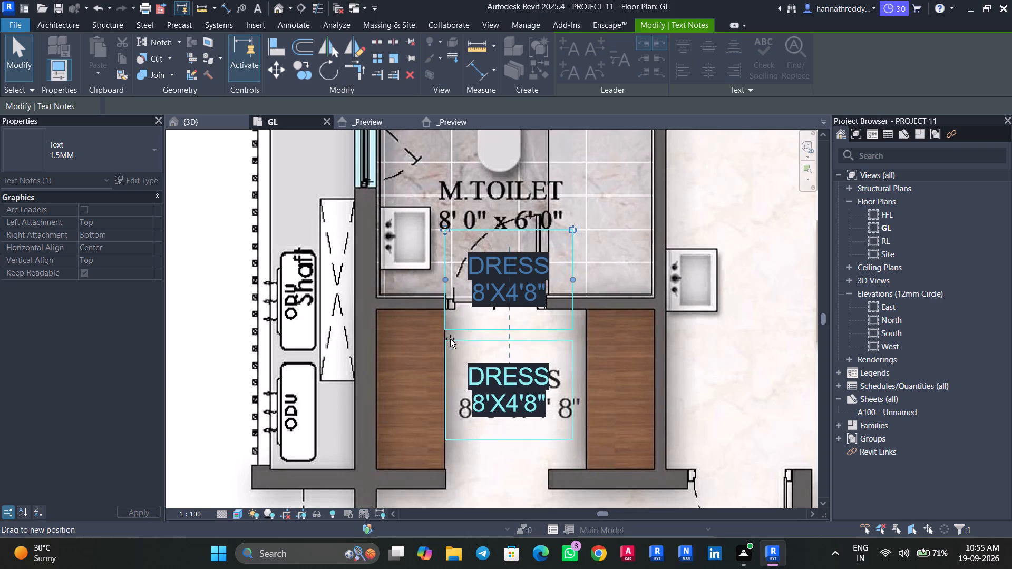
pyautogui.moveTo(450, 339); pyautogui.dragTo(450, 343)
# Copy the DRESS note into the master toilet, beside the door below the plan's M.TOILET label.
pyautogui.scroll(-10, 491, 432)
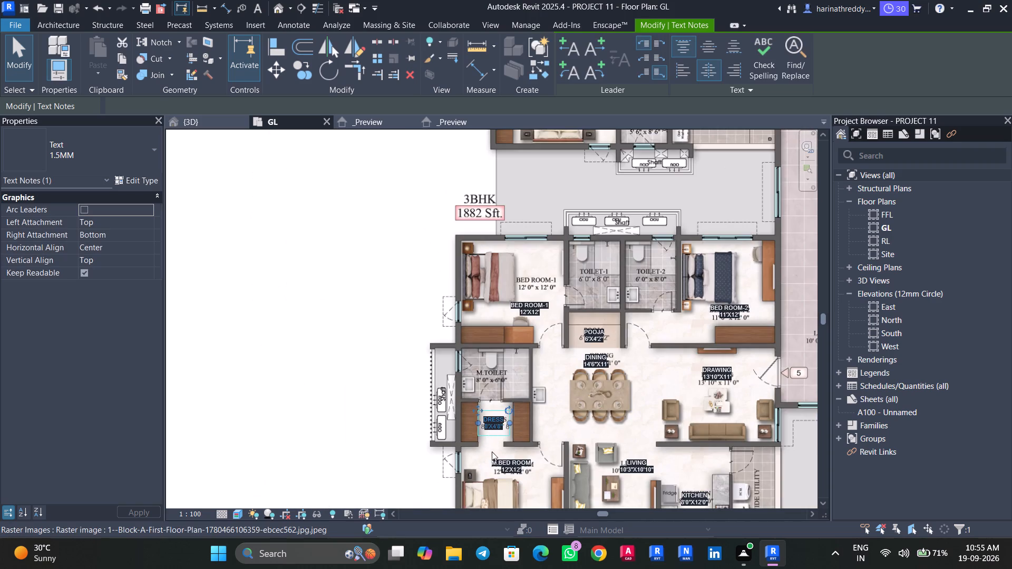
pyautogui.scroll(7, 491, 426)
pyautogui.keyDown('ctrl'); pyautogui.moveTo(499, 424); pyautogui.dragTo(507, 355); pyautogui.keyUp('ctrl')
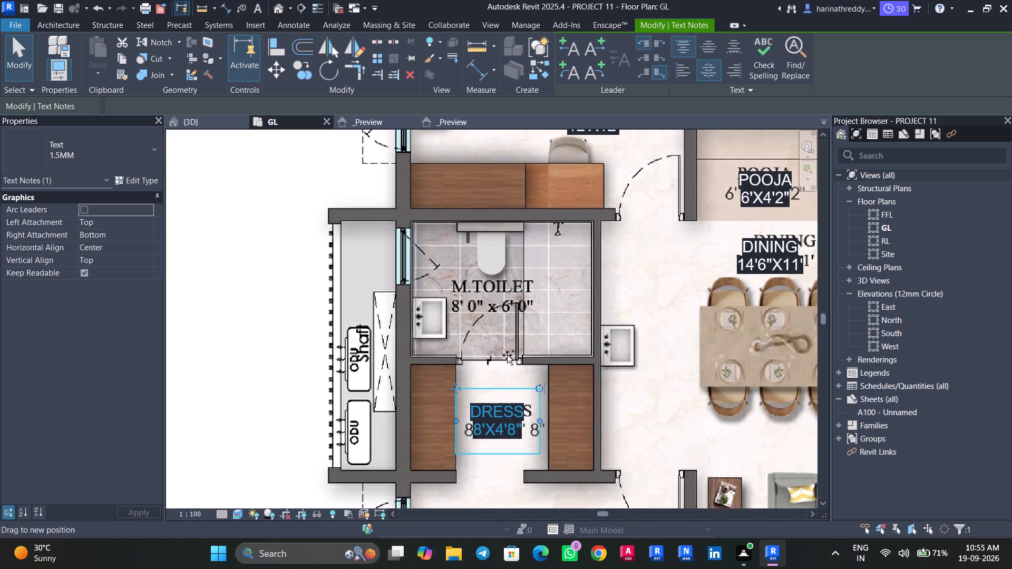
pyautogui.keyDown('ctrl'); pyautogui.moveTo(507, 355); pyautogui.dragTo(557, 335); pyautogui.keyUp('ctrl')
pyautogui.scroll(3, 571, 325)
pyautogui.scroll(-1, 571, 325)
pyautogui.scroll(1, 571, 325)
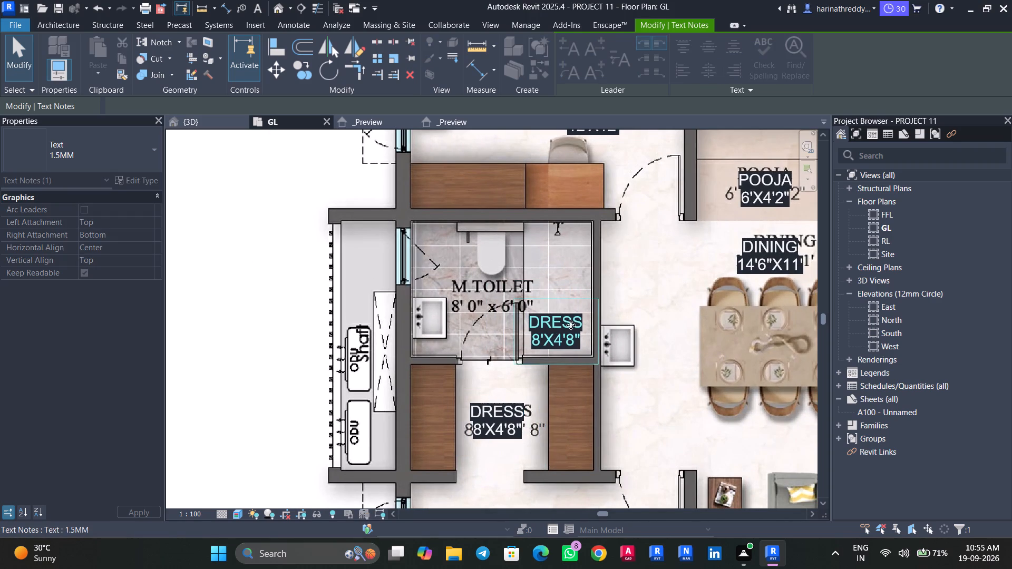
# Change the copied DRESS note to read M.TOILET with the size line 8'X6'.
pyautogui.scroll(1, 571, 325)
pyautogui.click(587, 323)
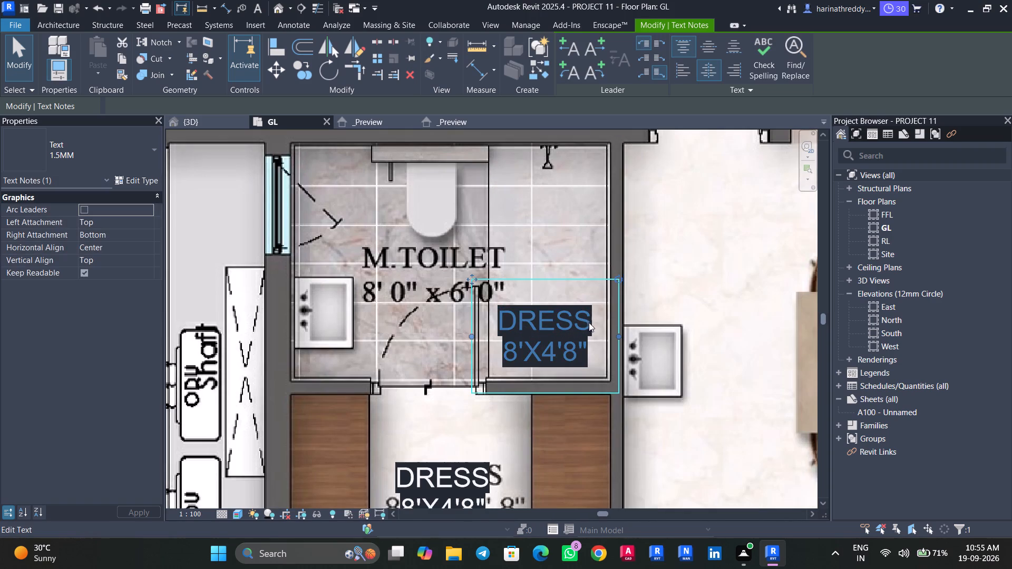
pyautogui.click(593, 322)
pyautogui.moveTo(592, 322); pyautogui.dragTo(485, 321)
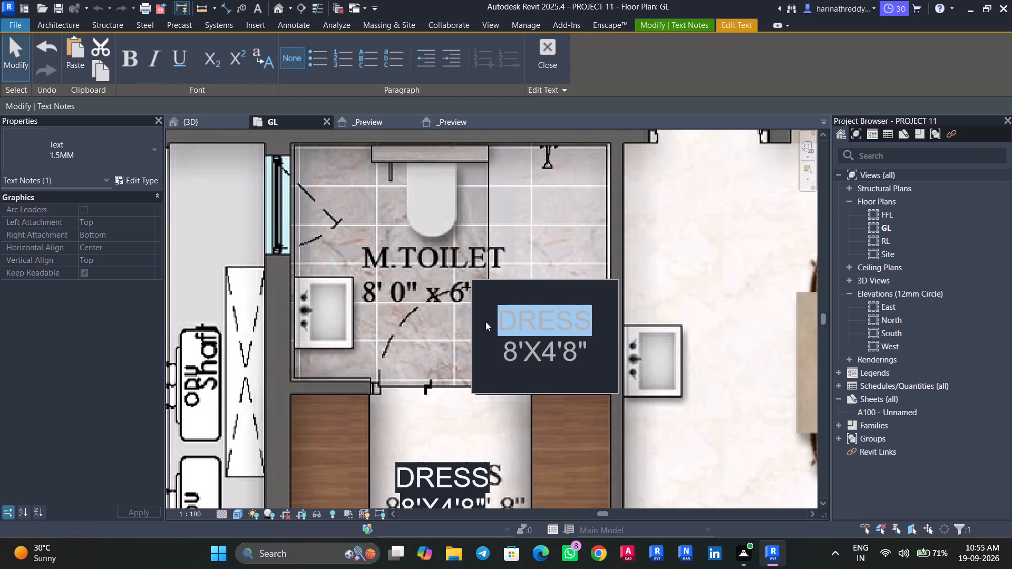
pyautogui.moveTo(485, 321); pyautogui.dragTo(473, 321)
pyautogui.press('m')
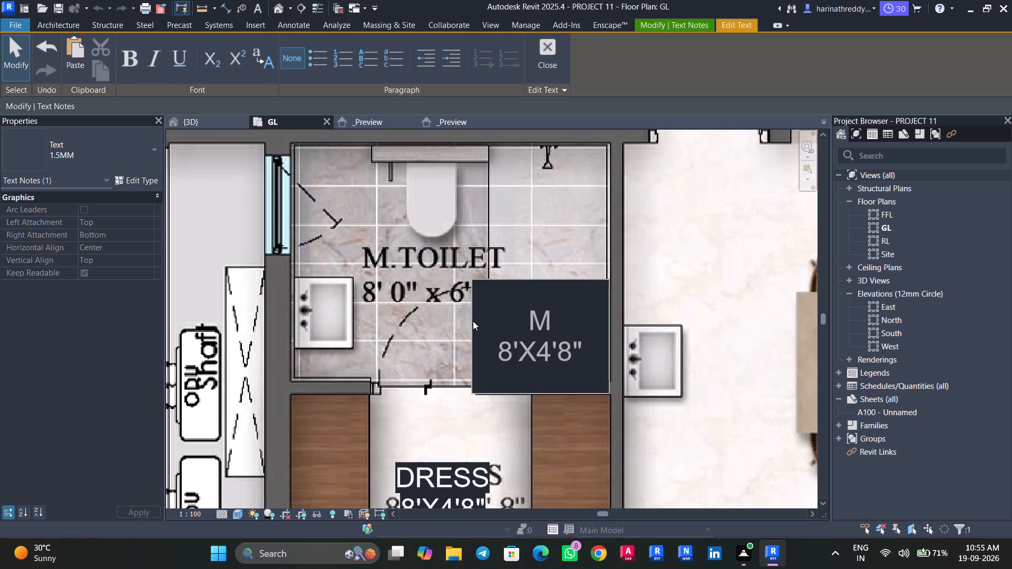
pyautogui.write('.TOILET')
pyautogui.click(604, 352)
pyautogui.moveTo(604, 352); pyautogui.dragTo(599, 352)
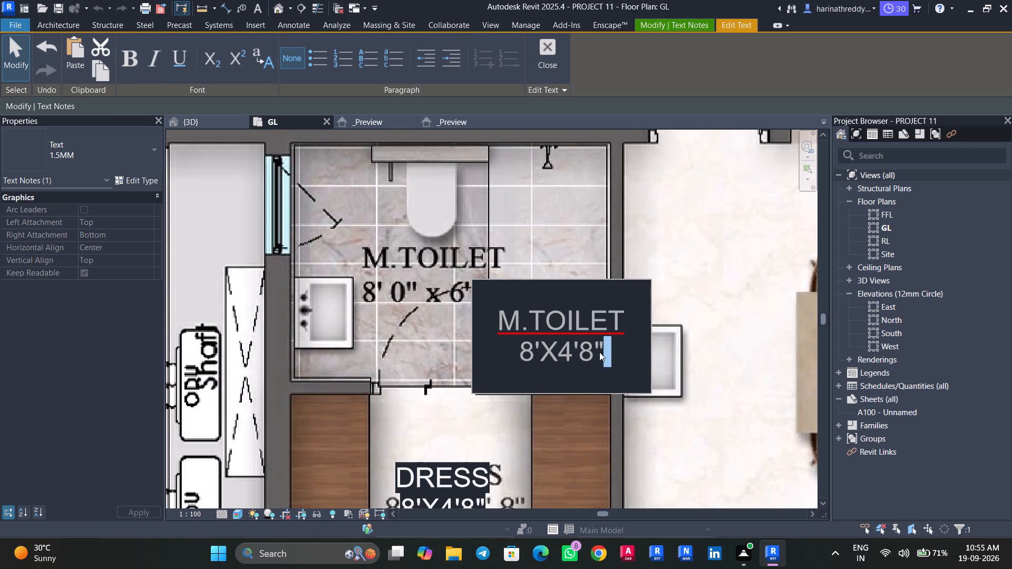
pyautogui.moveTo(599, 352); pyautogui.dragTo(548, 365)
pyautogui.moveTo(556, 366); pyautogui.dragTo(566, 370)
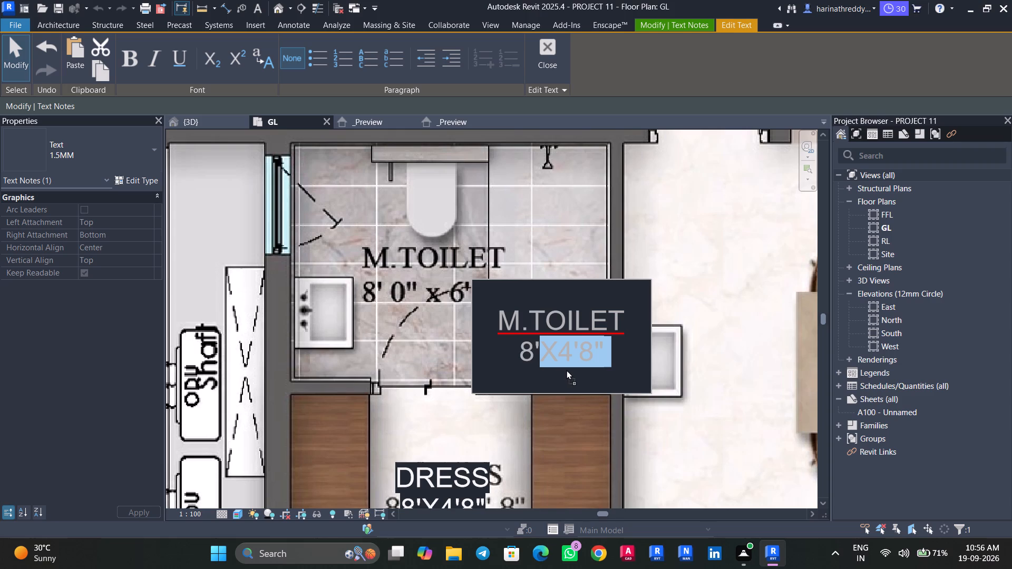
pyautogui.moveTo(566, 370); pyautogui.dragTo(575, 354)
pyautogui.click(588, 364)
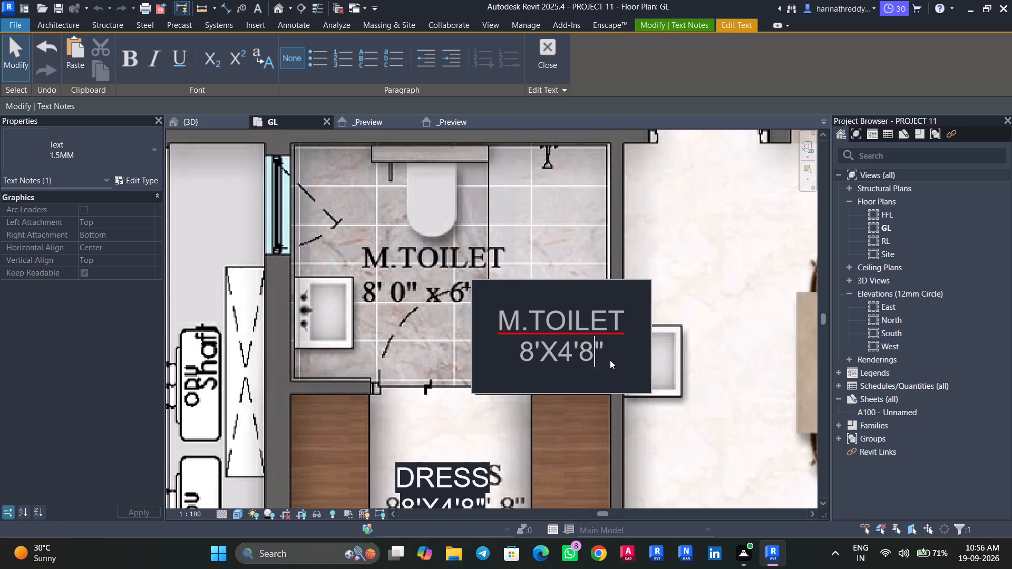
pyautogui.click(606, 354)
pyautogui.press('BackSpace')
pyautogui.press('BackSpace')
pyautogui.press('BackSpace')
pyautogui.press('BackSpace')
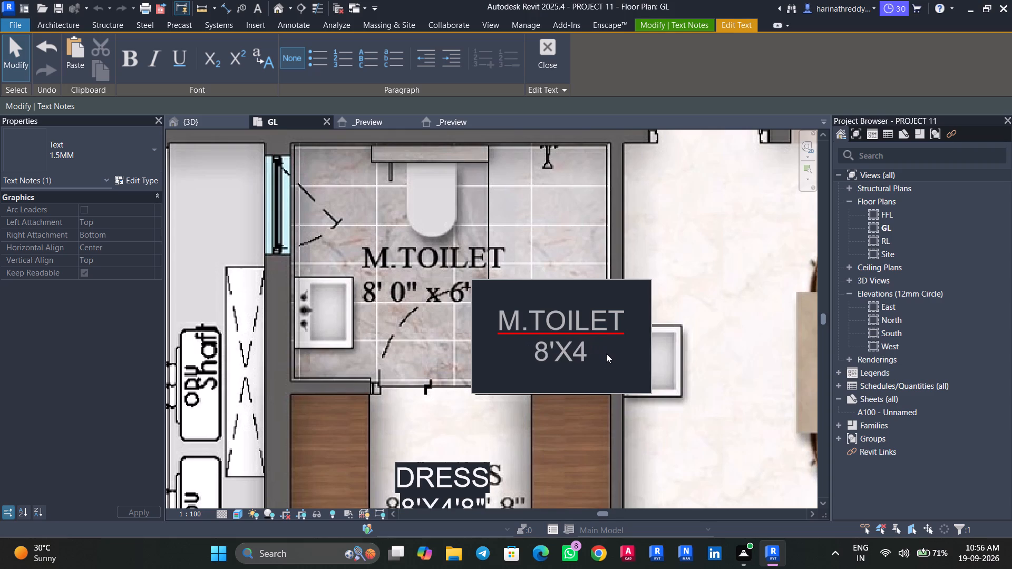
pyautogui.write("6'")
pyautogui.press('Return')
pyautogui.click(689, 335)
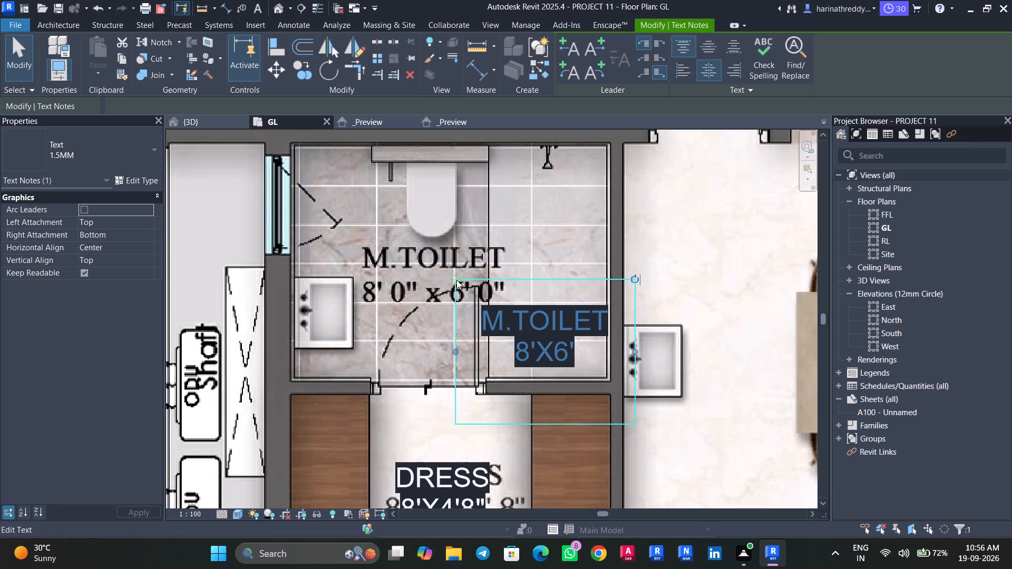
# Move the M.TOILET note over the plan's M.TOILET label, in line with the DRESS note.
pyautogui.moveTo(456, 280); pyautogui.dragTo(369, 232)
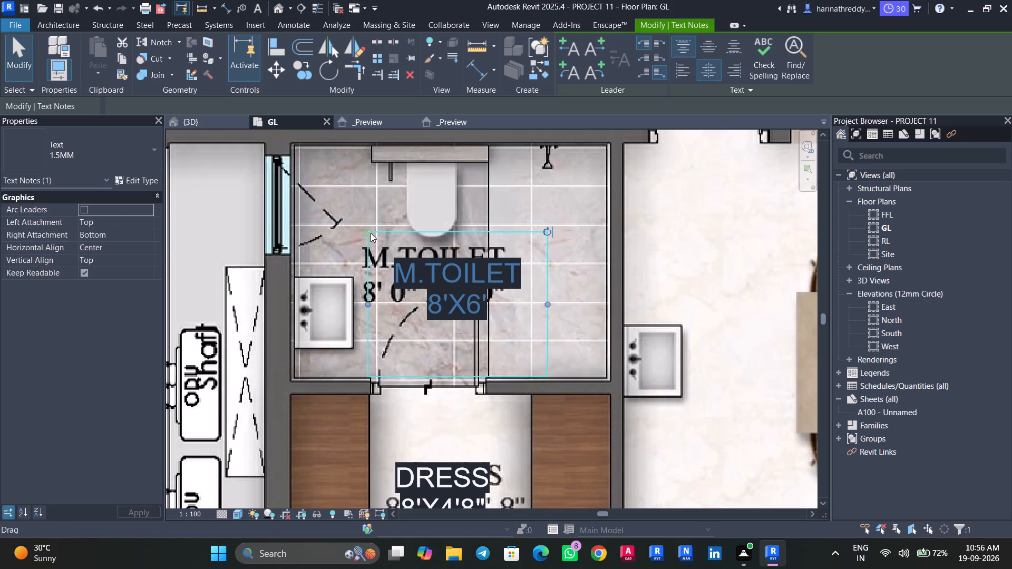
pyautogui.moveTo(366, 230); pyautogui.dragTo(347, 220)
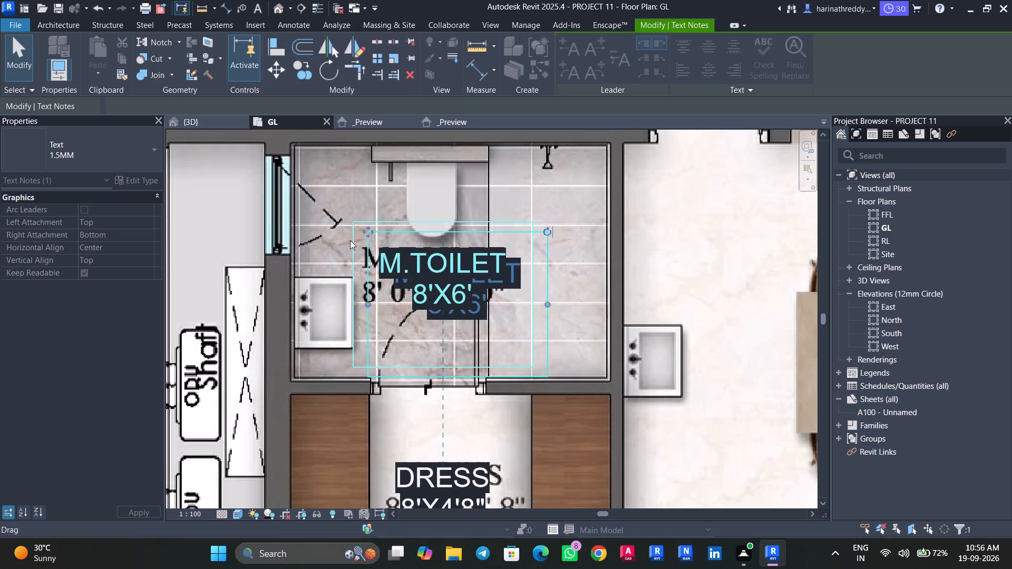
pyautogui.scroll(-5, 361, 264)
pyautogui.press('Escape')
pyautogui.press('Escape')
# Check the master toilet's clear width between its side walls with an aligned dimension, without placing it.
pyautogui.scroll(4, 376, 300)
pyautogui.write('DI')
pyautogui.press('Tab')
pyautogui.click(292, 244)
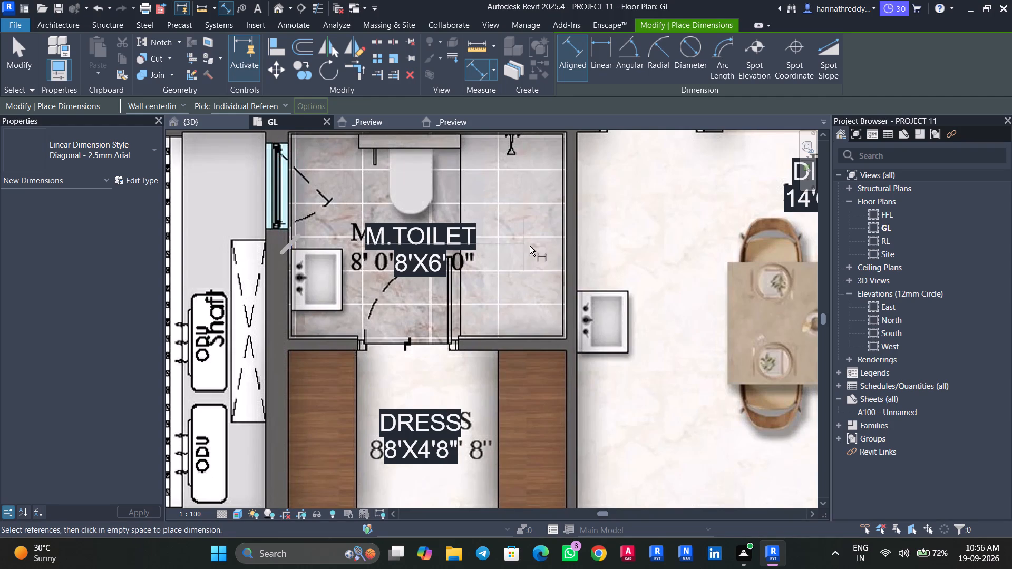
pyautogui.press('Tab')
pyautogui.press('Tab')
pyautogui.click(562, 258)
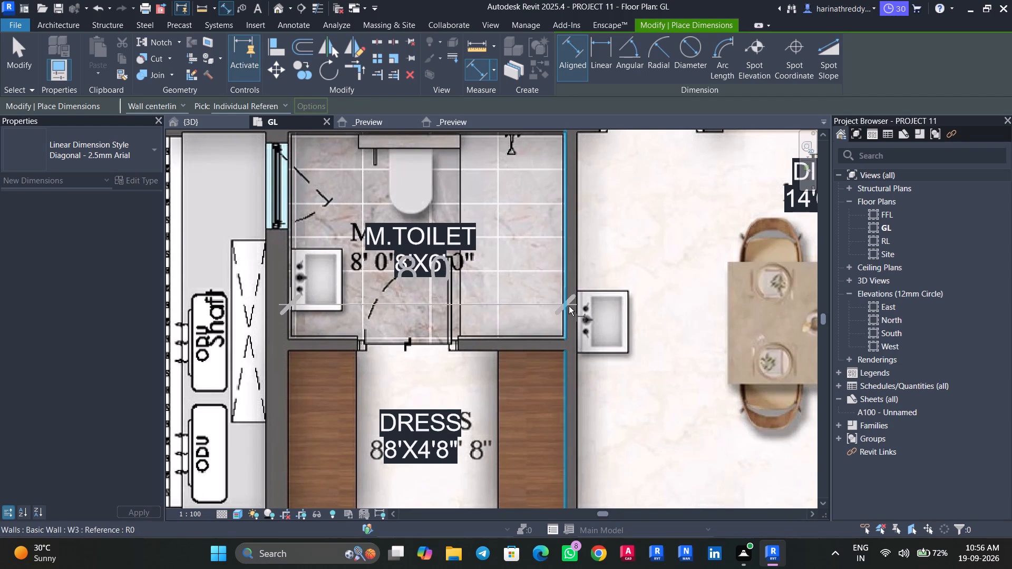
pyautogui.press('Tab')
pyautogui.moveTo(523, 266); pyautogui.dragTo(517, 328, button='middle')
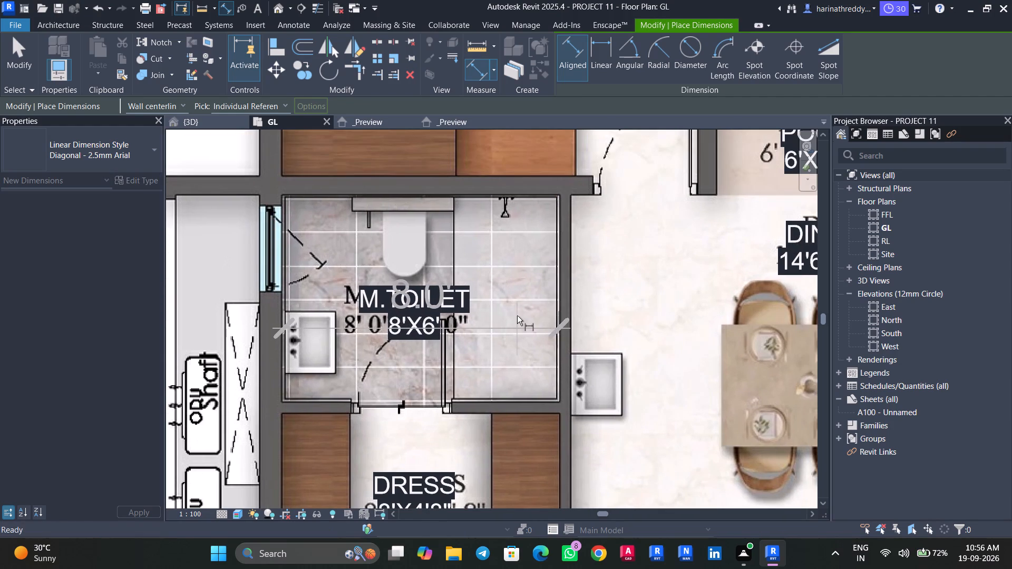
pyautogui.press('`')
pyautogui.press('Escape')
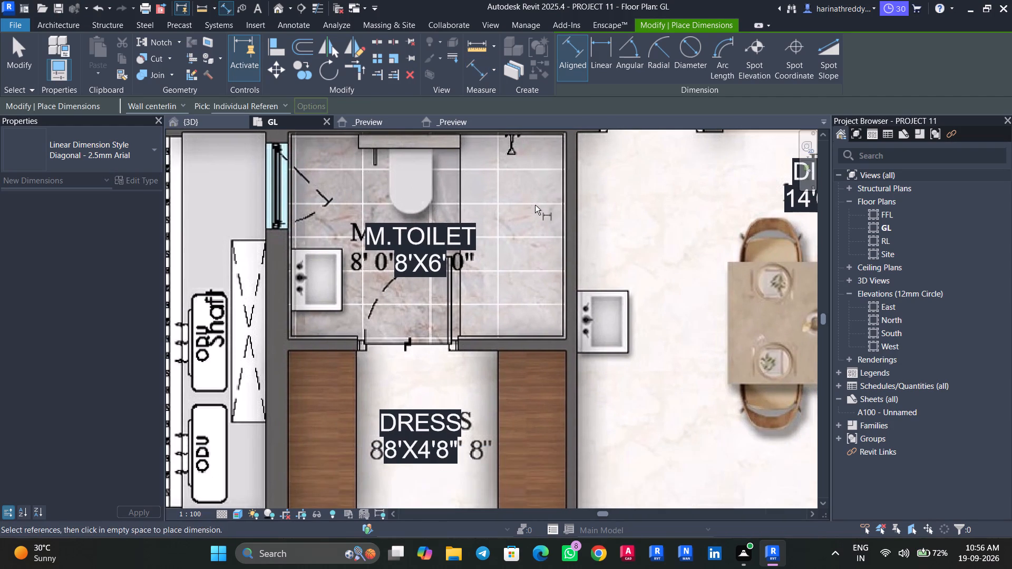
# Check the master toilet's clear depth between its upper and lower walls with an aligned dimension, without placing it.
pyautogui.moveTo(534, 214); pyautogui.dragTo(516, 303, button='middle')
pyautogui.press('Tab')
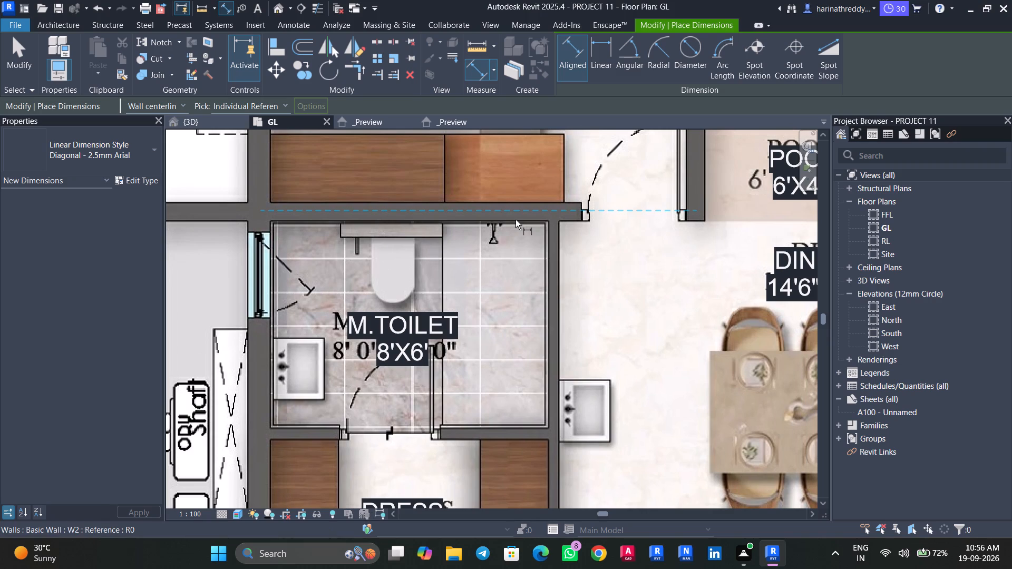
pyautogui.click(515, 220)
pyautogui.press('Tab')
pyautogui.click(515, 427)
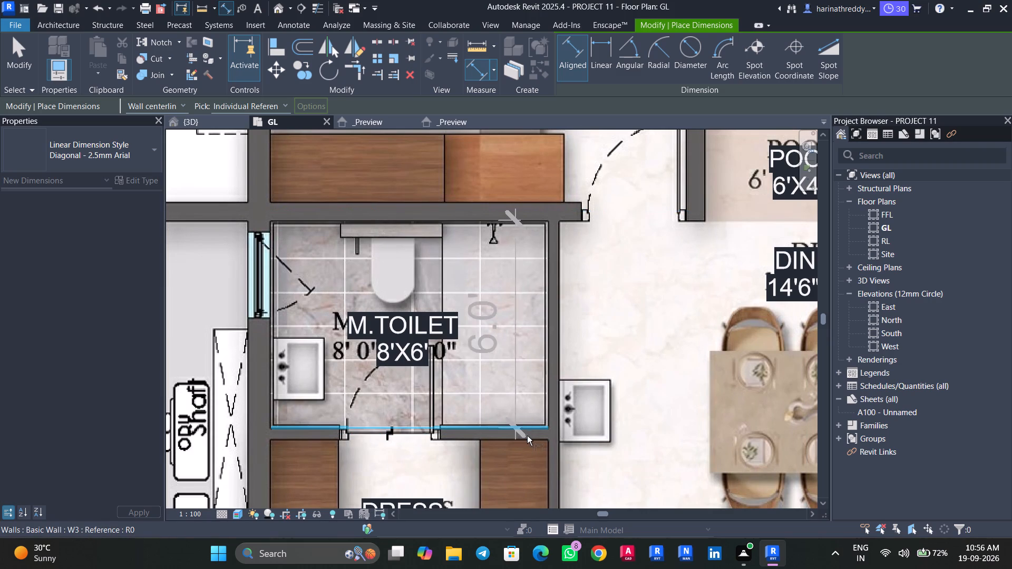
pyautogui.scroll(-5, 529, 438)
pyautogui.press('Escape')
pyautogui.press('Escape')
# Review the 3BHK flat's room labels, from the bedrooms and toilets to the balcony, for rooms still lacking notes.
pyautogui.scroll(-7, 575, 400)
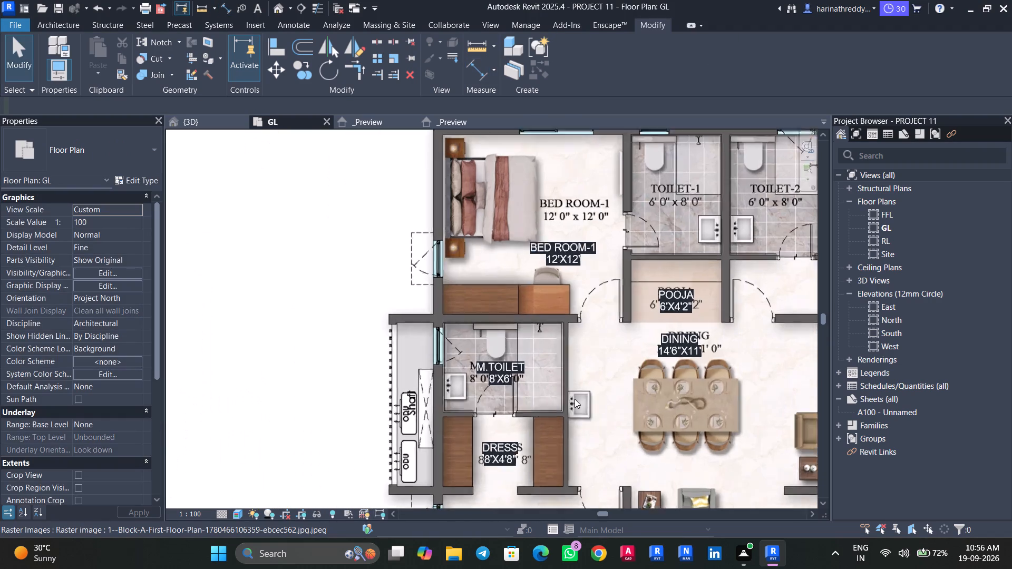
pyautogui.moveTo(631, 436); pyautogui.dragTo(481, 429, button='middle')
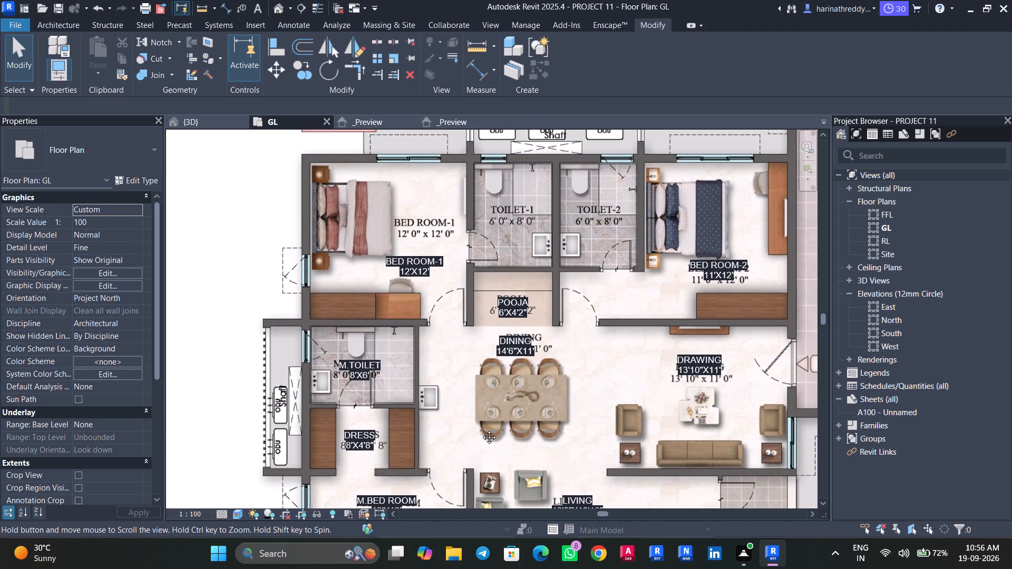
pyautogui.moveTo(481, 429); pyautogui.dragTo(477, 430, button='middle')
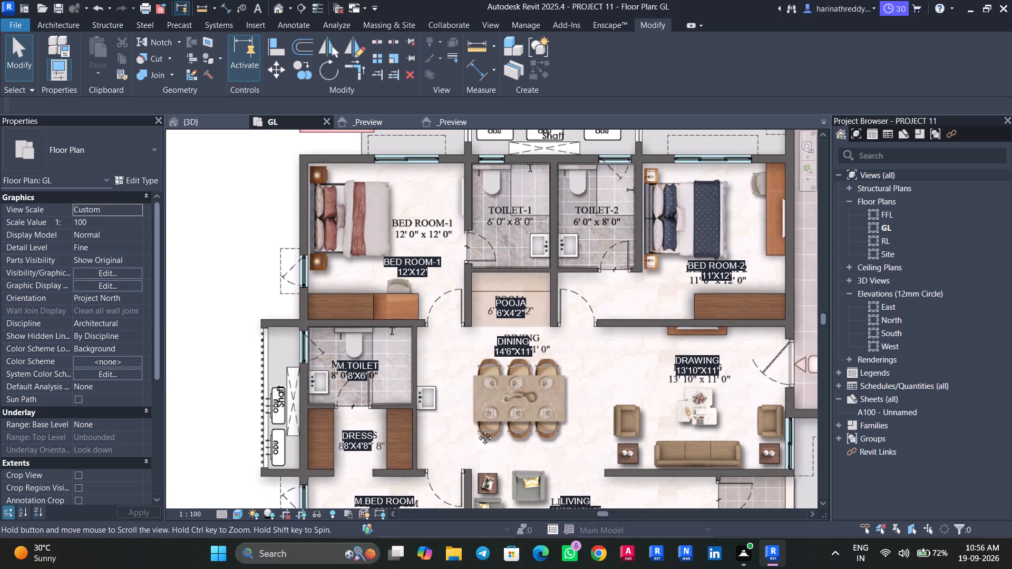
pyautogui.moveTo(477, 430); pyautogui.dragTo(429, 254, button='middle')
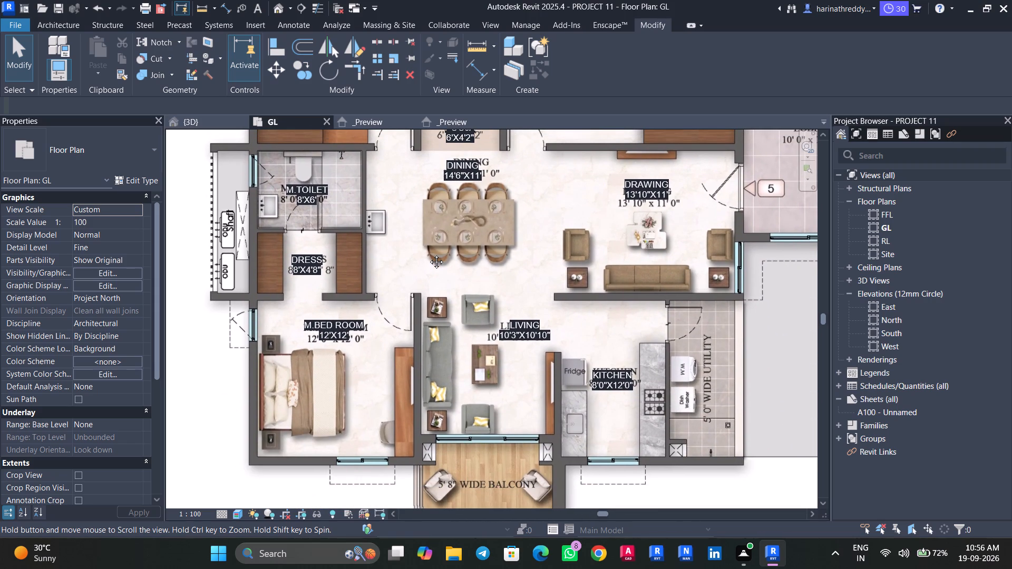
pyautogui.moveTo(429, 254); pyautogui.dragTo(431, 269, button='middle')
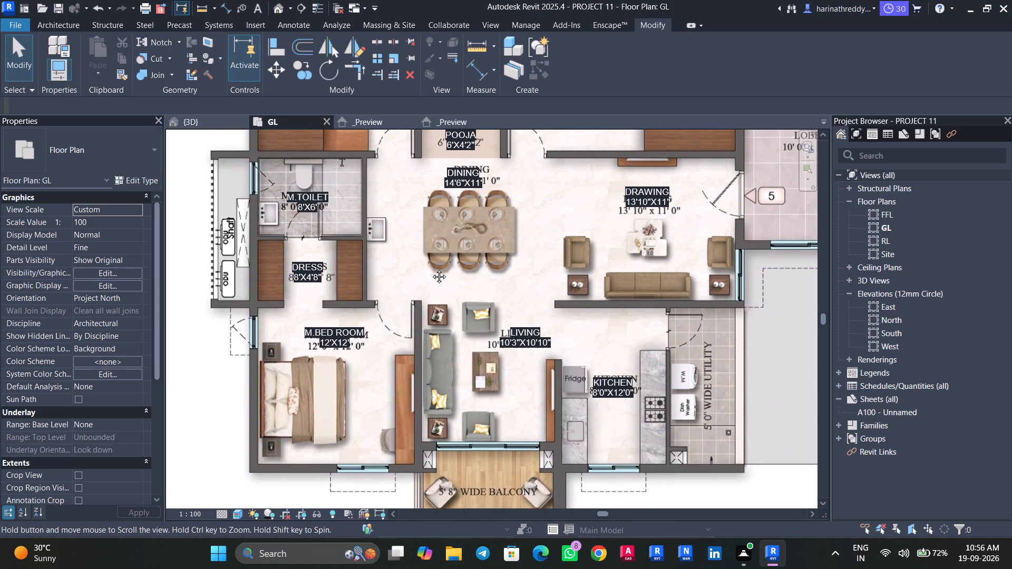
pyautogui.moveTo(431, 269); pyautogui.dragTo(450, 328, button='middle')
pyautogui.scroll(-5, 454, 332)
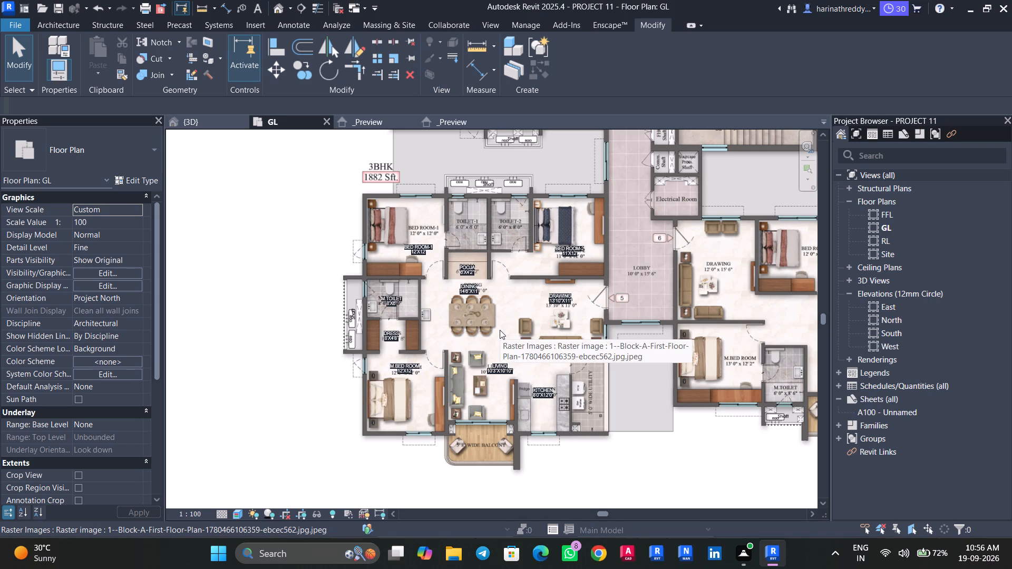
pyautogui.scroll(10, 501, 233)
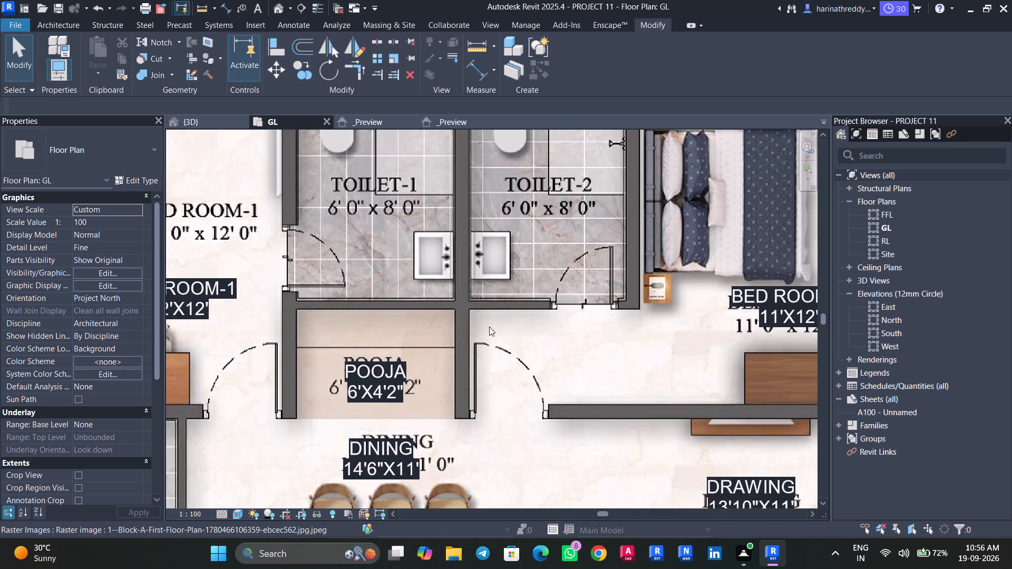
pyautogui.scroll(-8, 494, 331)
pyautogui.scroll(5, 433, 345)
pyautogui.press('Tab')
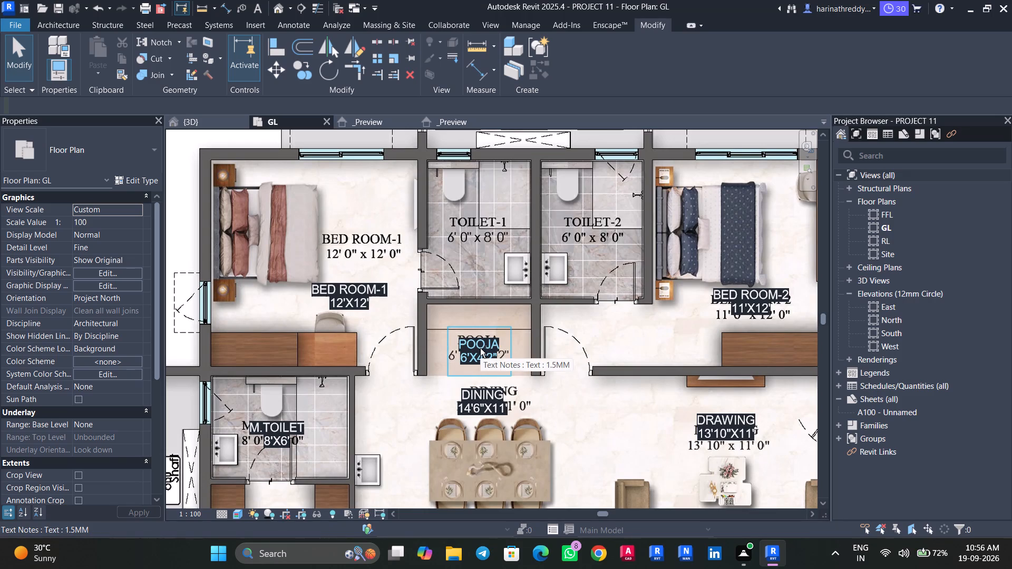
# Copy the M.TOILET note onto the plan's TOILET-1 label, and copy it again below the TOILET-2 label.
pyautogui.press('Tab')
pyautogui.click(276, 434)
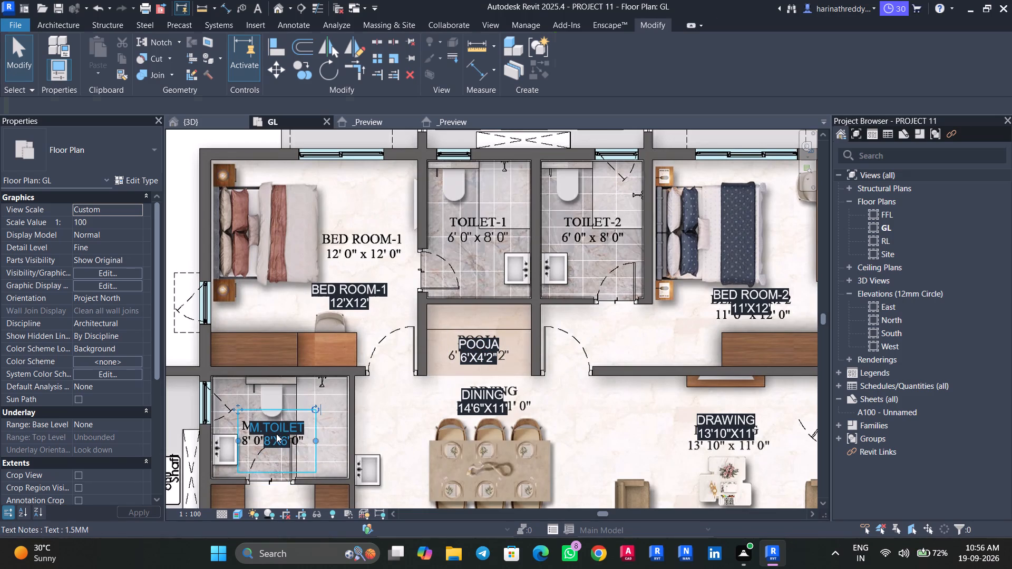
pyautogui.keyDown('ctrl'); pyautogui.moveTo(276, 438); pyautogui.dragTo(474, 228); pyautogui.keyUp('ctrl')
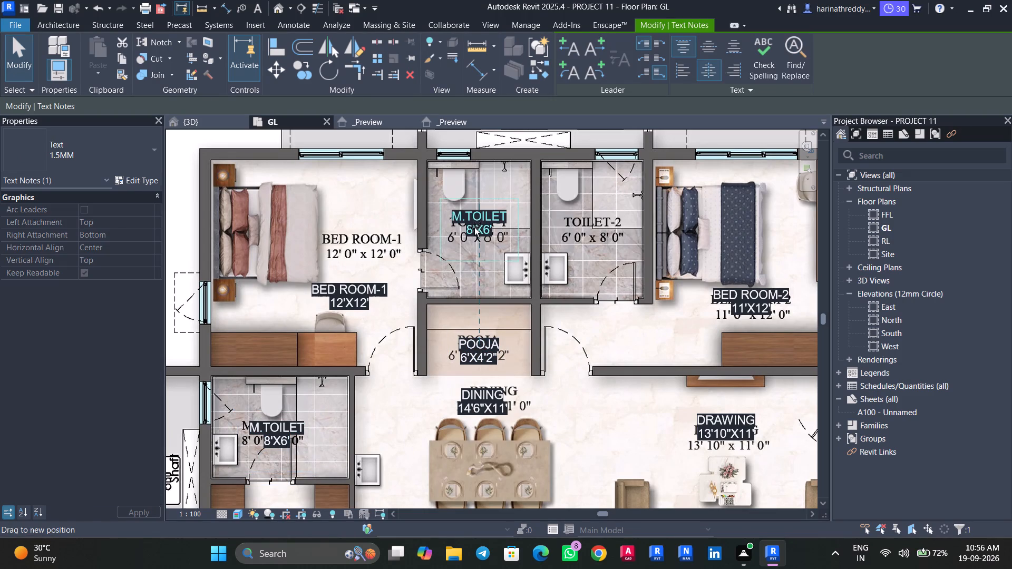
pyautogui.keyDown('ctrl'); pyautogui.moveTo(474, 228); pyautogui.dragTo(473, 237); pyautogui.keyUp('ctrl')
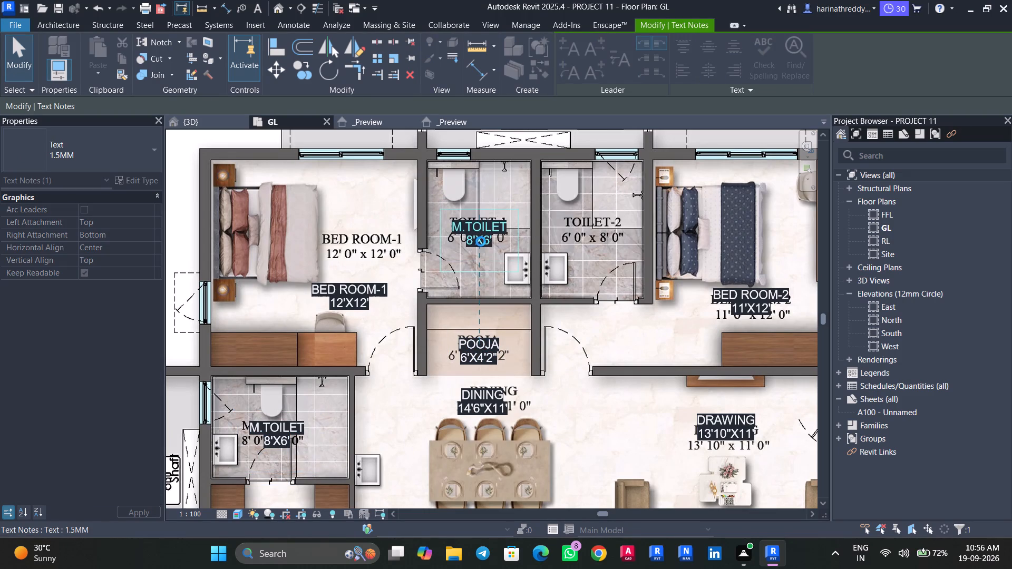
pyautogui.keyDown('ctrl'); pyautogui.moveTo(474, 233); pyautogui.dragTo(591, 228); pyautogui.keyUp('ctrl')
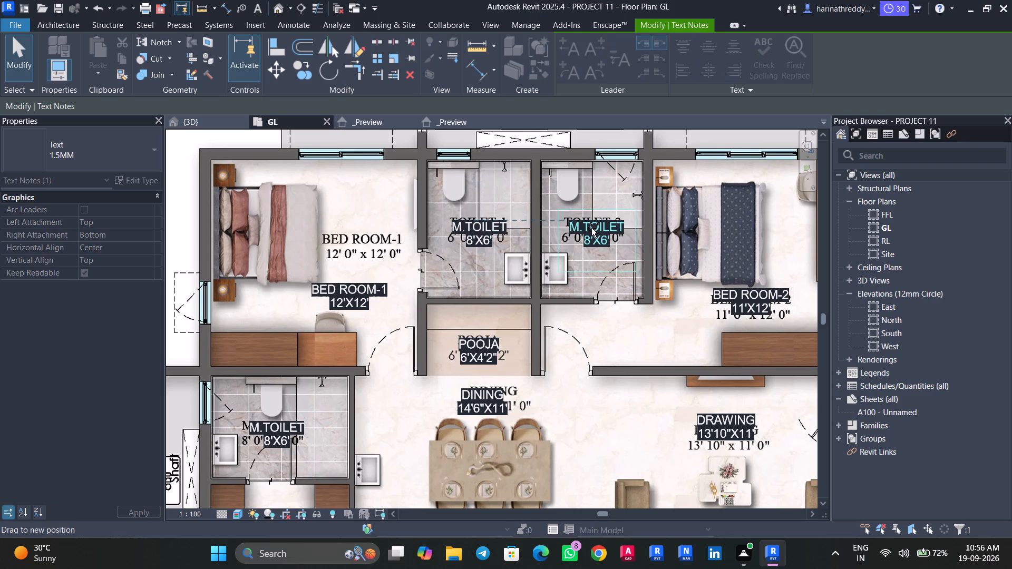
pyautogui.keyDown('ctrl'); pyautogui.moveTo(591, 228); pyautogui.dragTo(596, 272); pyautogui.keyUp('ctrl')
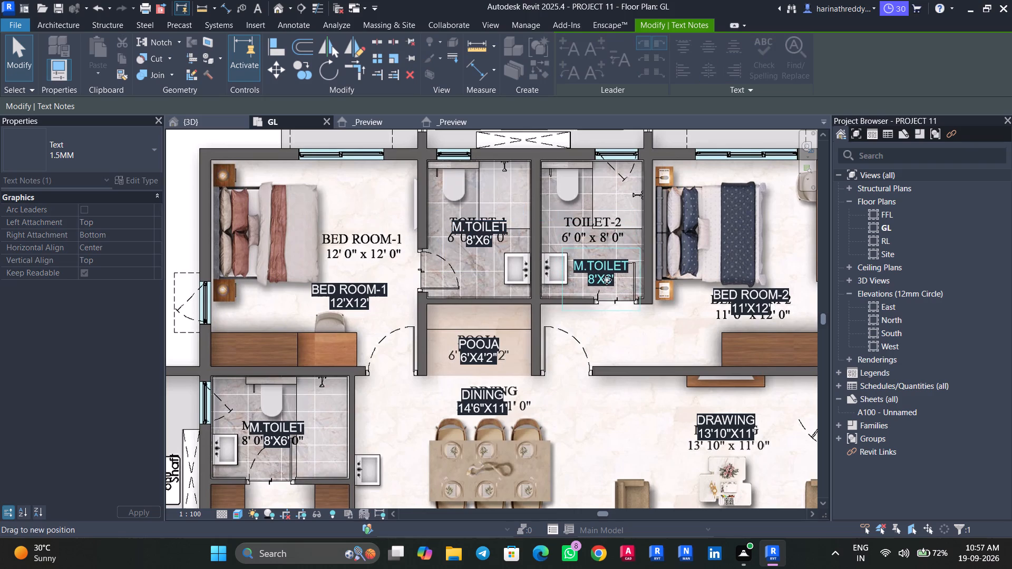
# Change the copied note in the TOILET-2 room to read TOILET-2 with the size 6'X8'.
pyautogui.scroll(3, 608, 279)
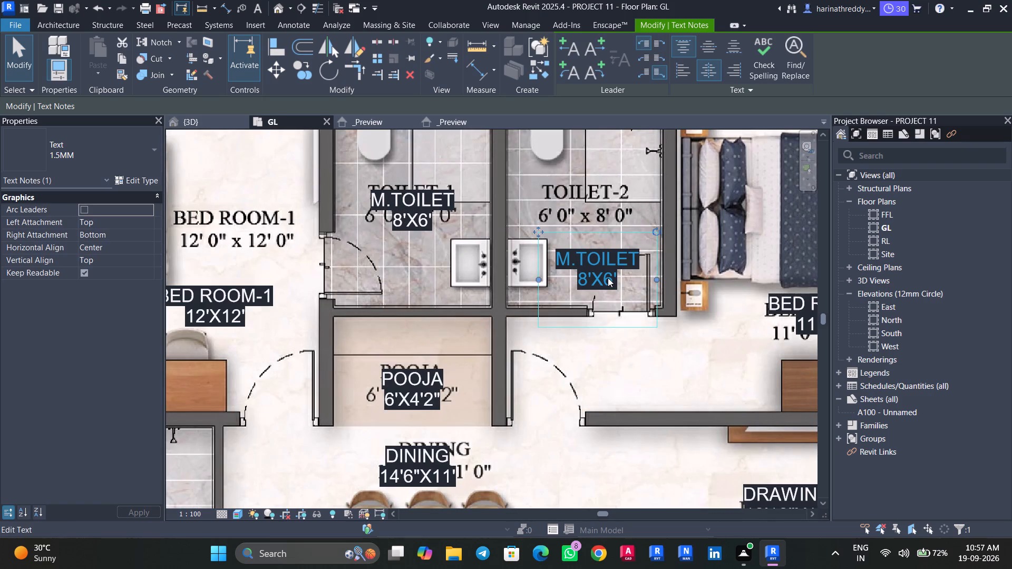
pyautogui.doubleClick(640, 258)
pyautogui.click(639, 257)
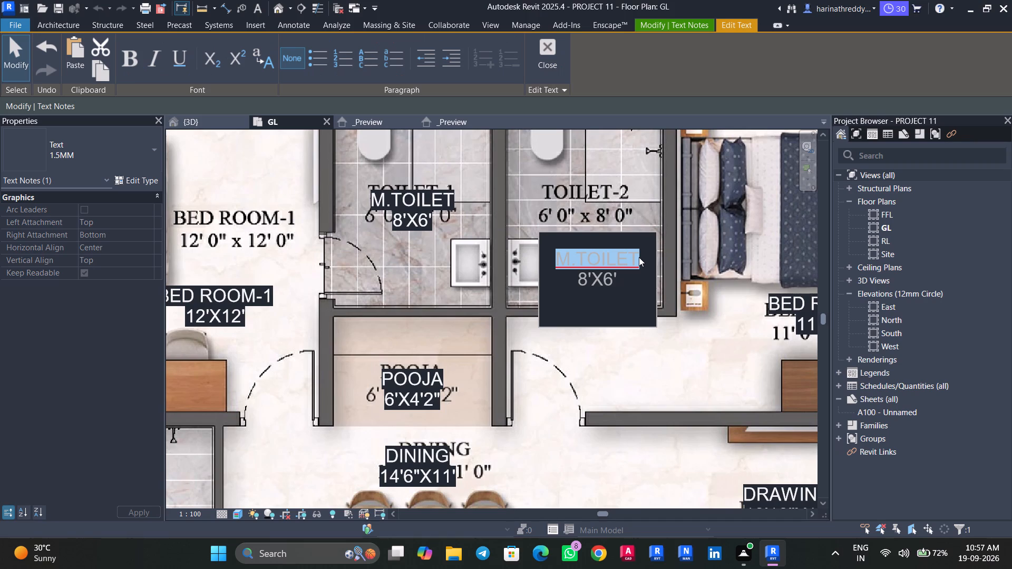
pyautogui.write('TOILET')
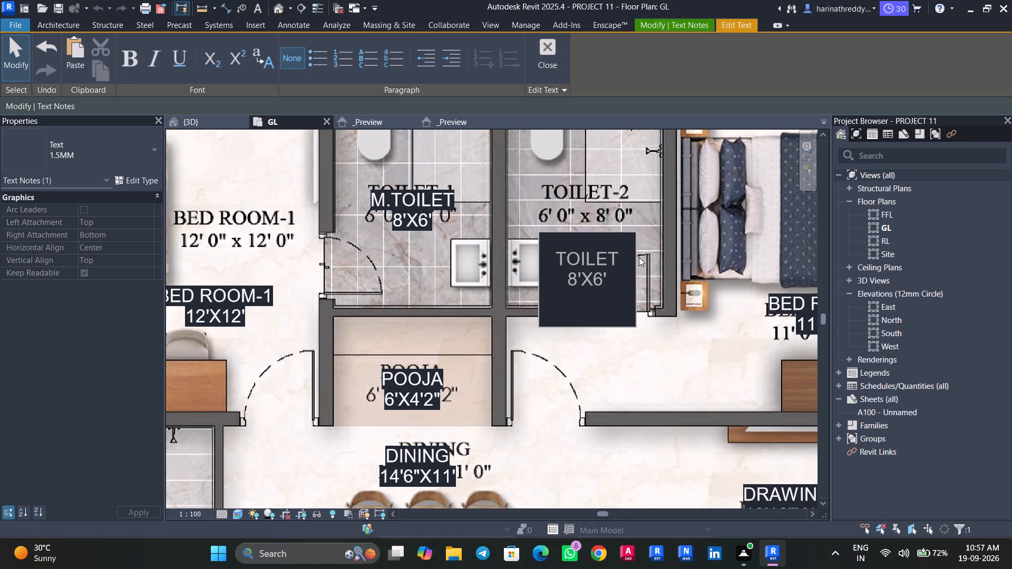
pyautogui.write('-2')
pyautogui.click(626, 277)
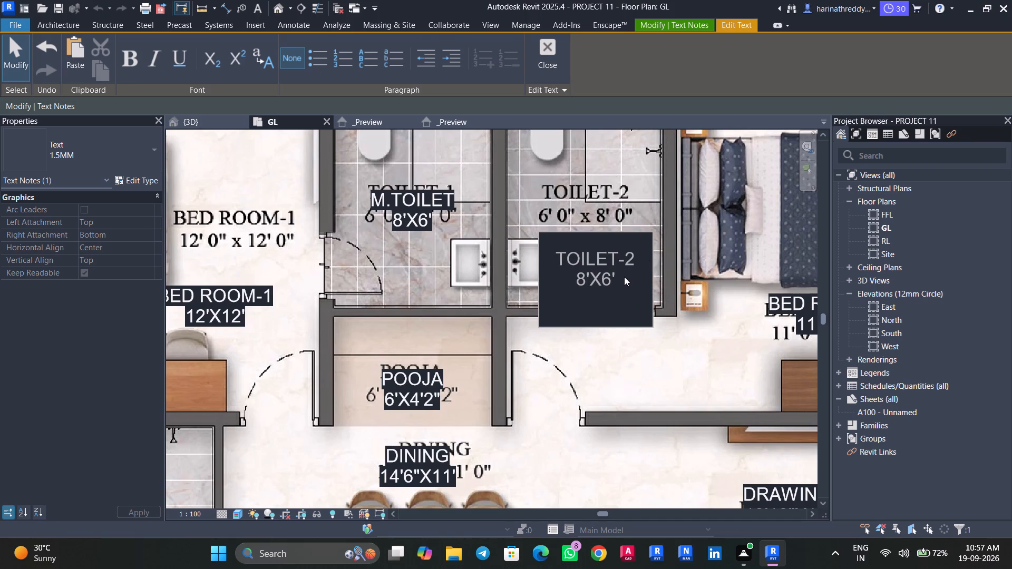
pyautogui.moveTo(624, 277); pyautogui.dragTo(575, 276)
pyautogui.write("6'8")
pyautogui.press('BackSpace')
pyautogui.write("X8'")
pyautogui.click(601, 339)
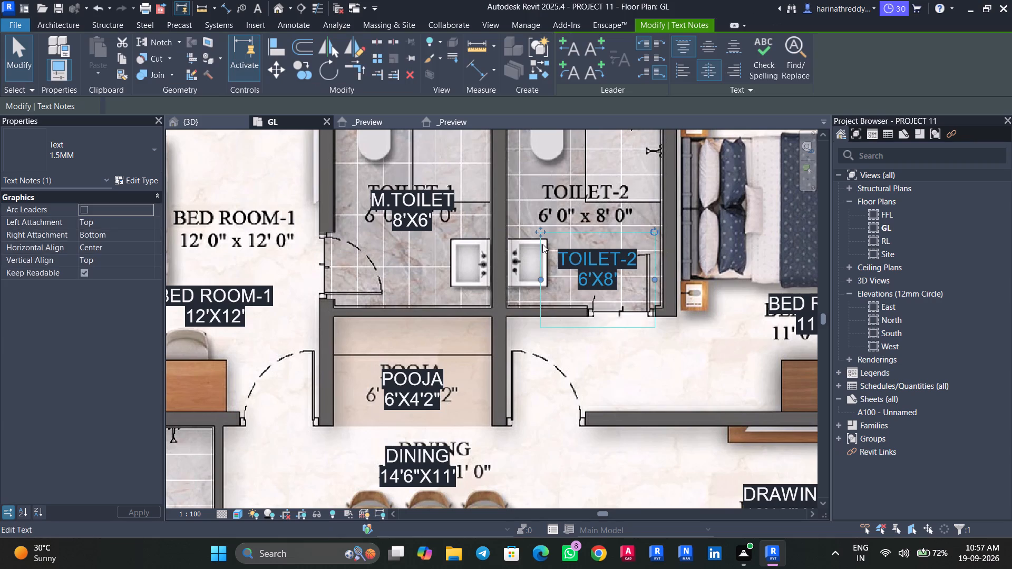
# Move the TOILET-2 note up over the plan's TOILET-2 label, level with the note in TOILET-1.
pyautogui.moveTo(538, 231); pyautogui.dragTo(527, 171)
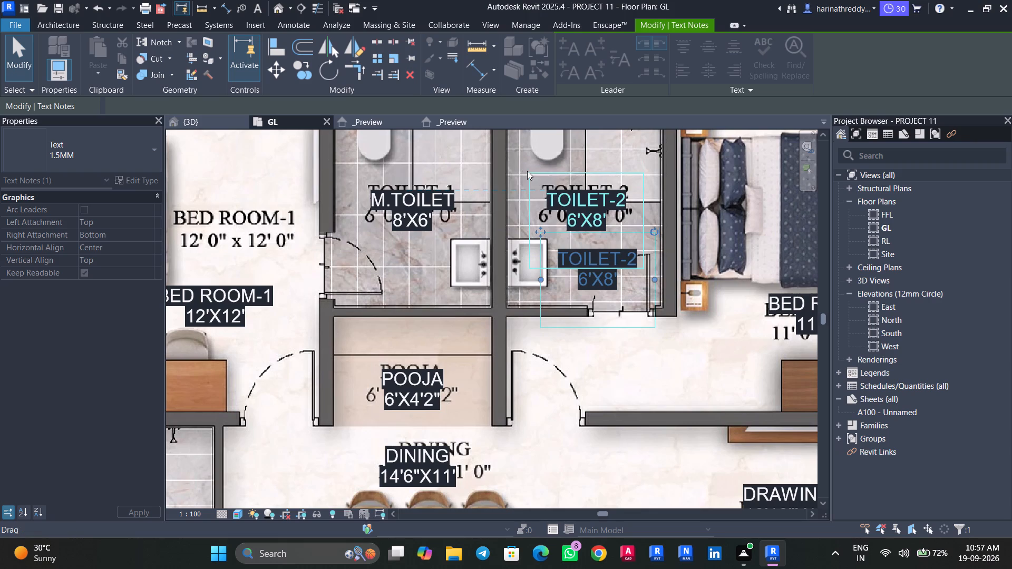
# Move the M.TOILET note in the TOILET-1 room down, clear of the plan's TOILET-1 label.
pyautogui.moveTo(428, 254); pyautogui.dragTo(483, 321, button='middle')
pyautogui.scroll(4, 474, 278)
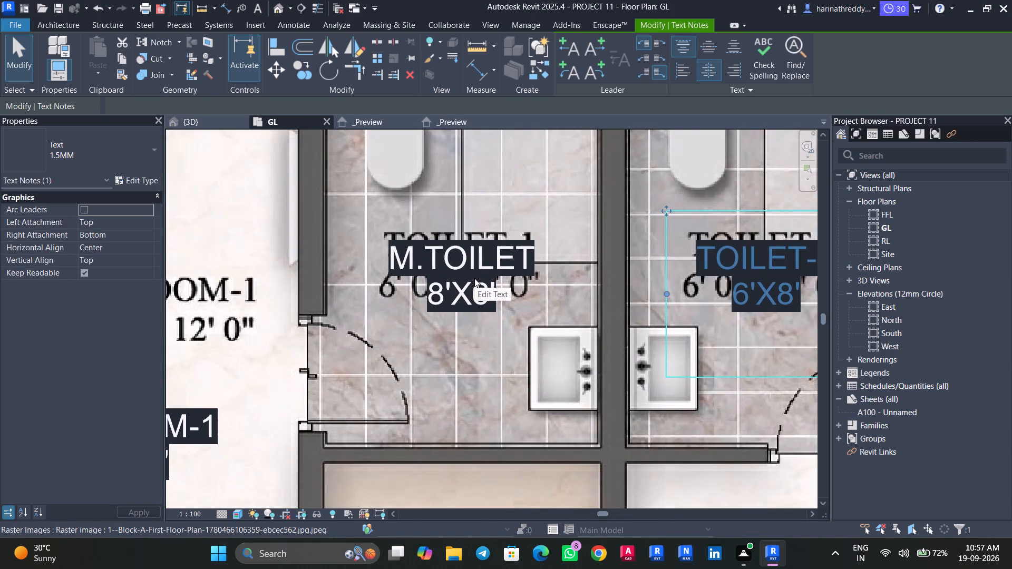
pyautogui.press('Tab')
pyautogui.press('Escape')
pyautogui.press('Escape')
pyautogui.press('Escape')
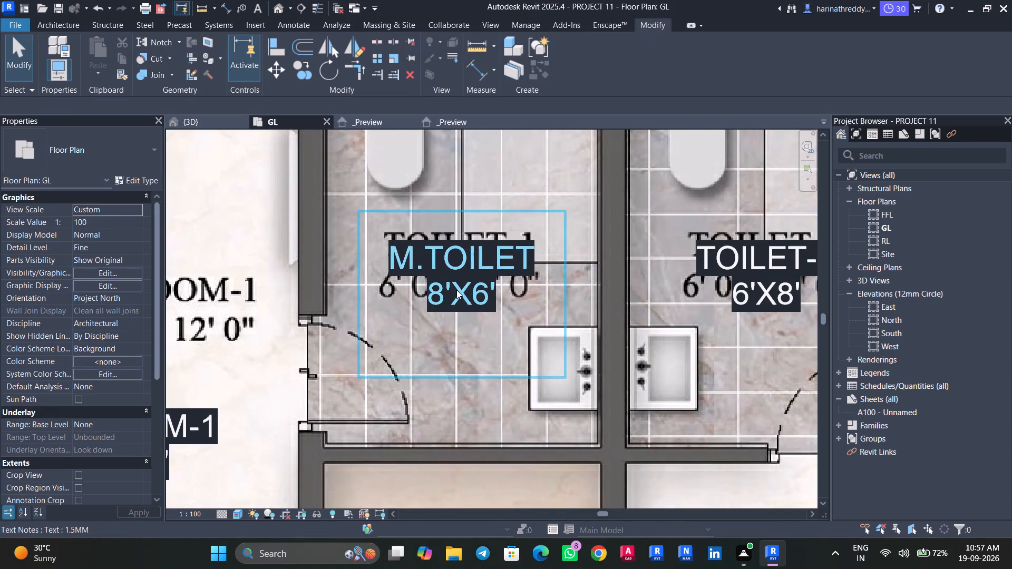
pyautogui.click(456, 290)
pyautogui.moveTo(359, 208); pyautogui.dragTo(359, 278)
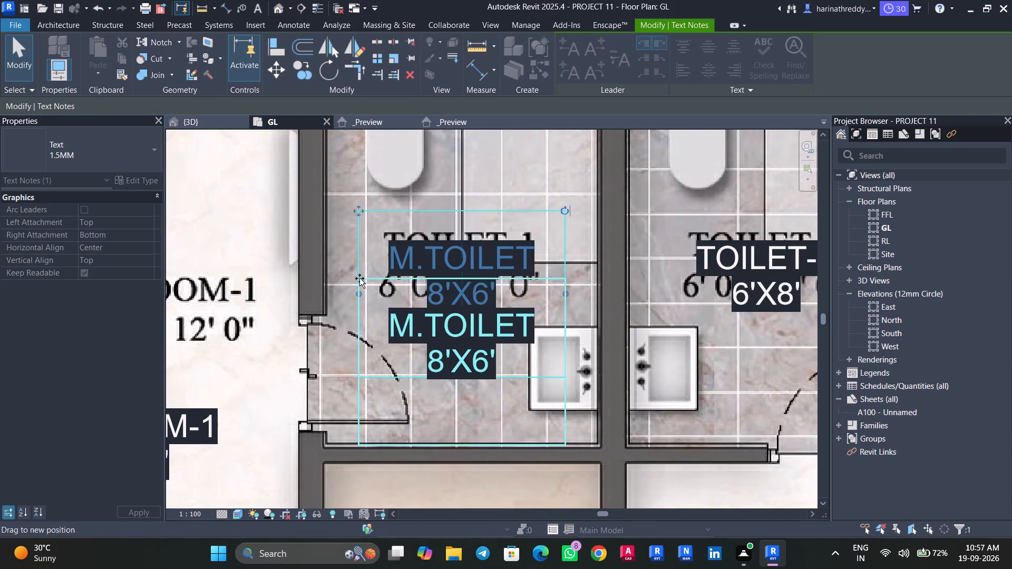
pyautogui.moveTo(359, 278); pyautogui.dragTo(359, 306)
# Delete the copied M.TOILET note from the TOILET-1 room.
pyautogui.click(517, 360)
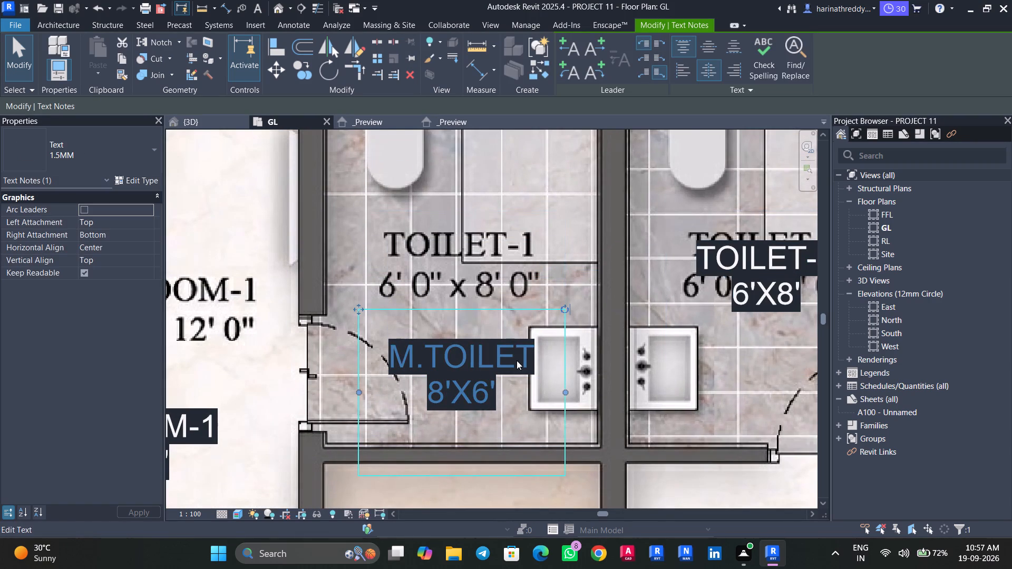
pyautogui.press('Delete')
pyautogui.scroll(-4, 514, 360)
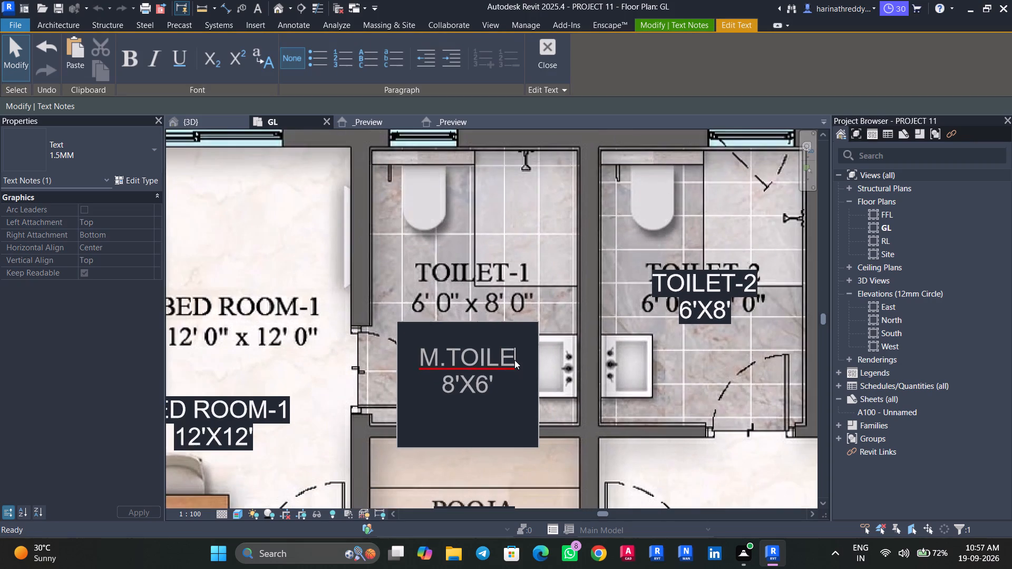
pyautogui.press('Escape')
pyautogui.press('Escape')
pyautogui.press('Escape')
pyautogui.click(538, 287)
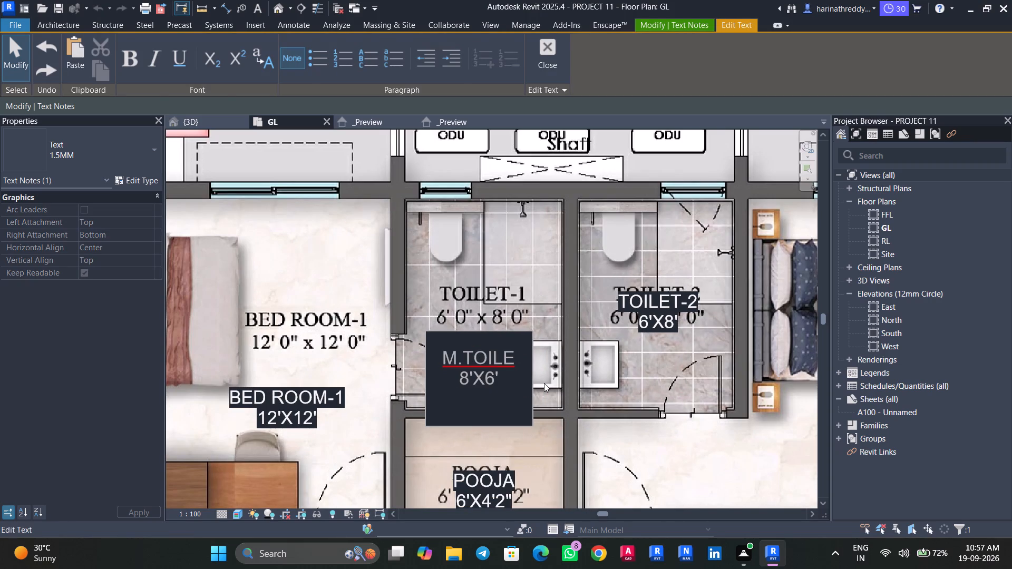
pyautogui.press('Delete')
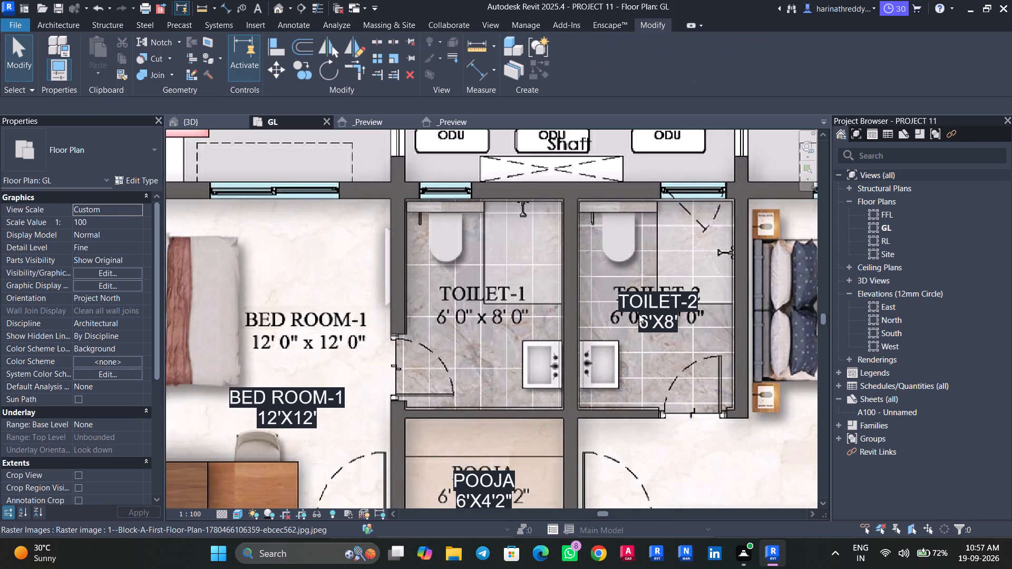
# Copy the TOILET-2 note across to the neighbouring toilet, over the plan's TOILET-1 label.
pyautogui.scroll(2, 652, 318)
pyautogui.scroll(-3, 653, 315)
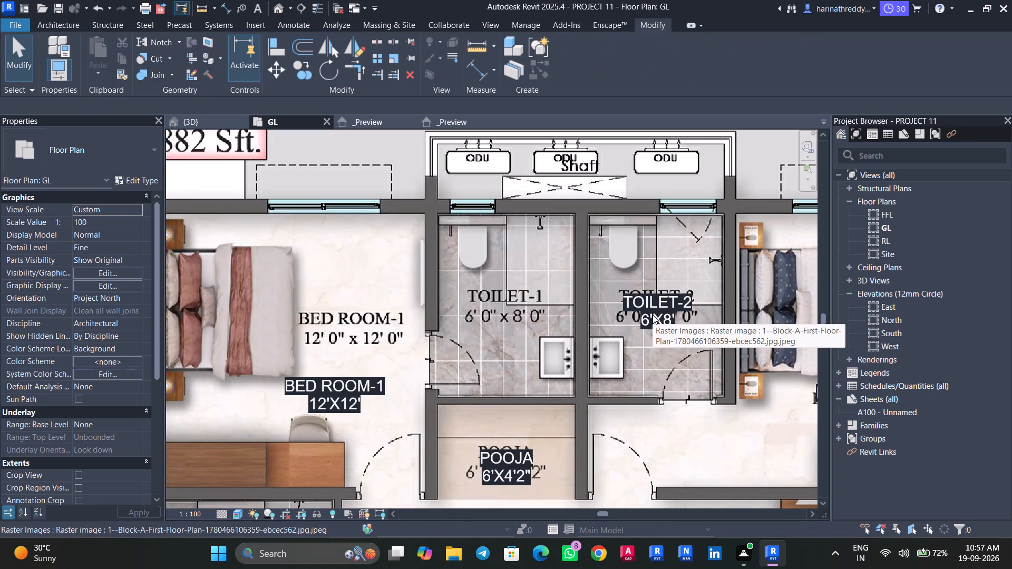
pyautogui.press('Tab')
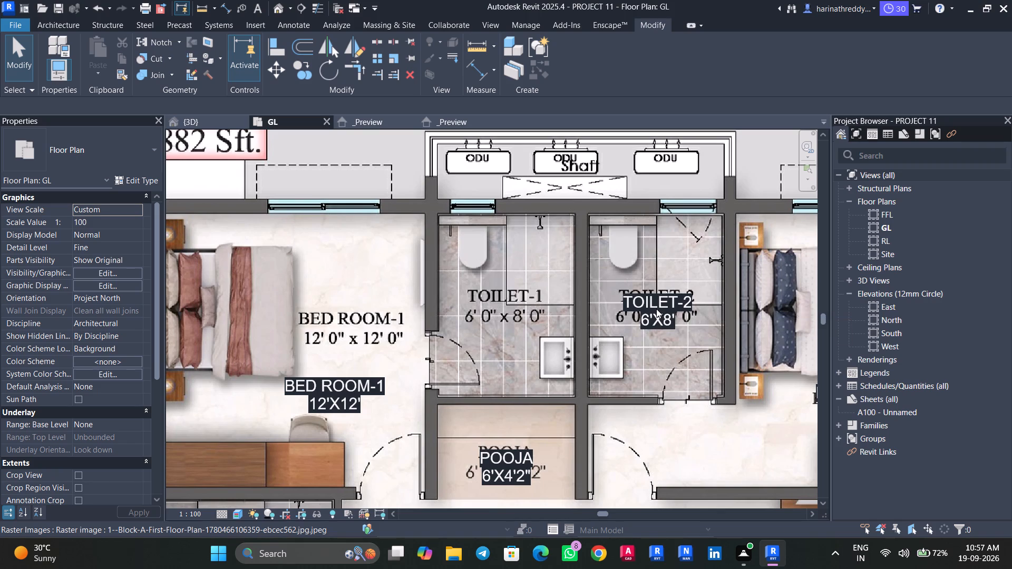
pyautogui.press('Tab')
pyautogui.click(651, 314)
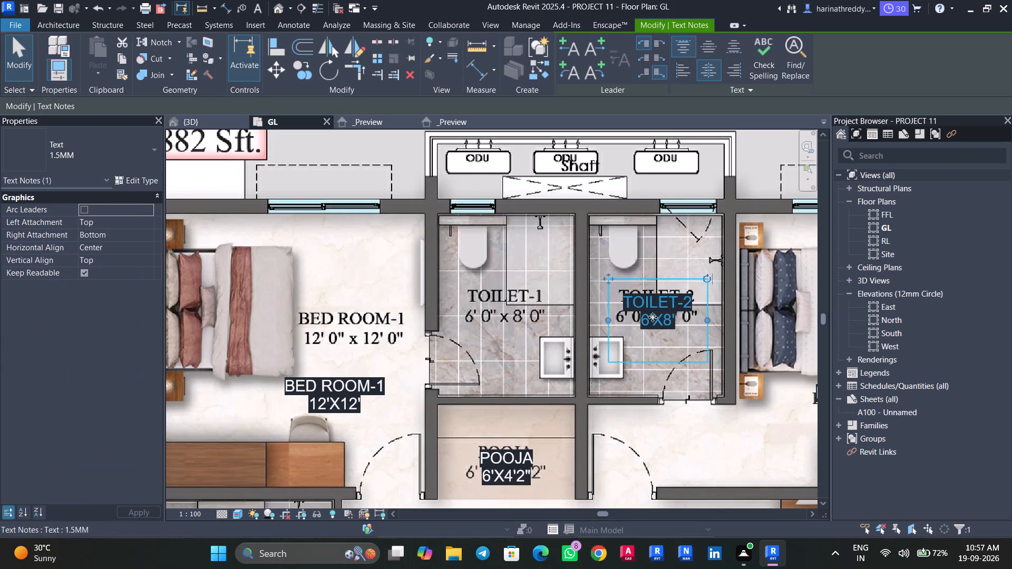
pyautogui.keyDown('ctrl'); pyautogui.moveTo(653, 317); pyautogui.dragTo(499, 313); pyautogui.keyUp('ctrl')
# Rename the copied note in the TOILET-1 room as TOILET-1, keeping the size 6'X8'.
pyautogui.scroll(4, 523, 309)
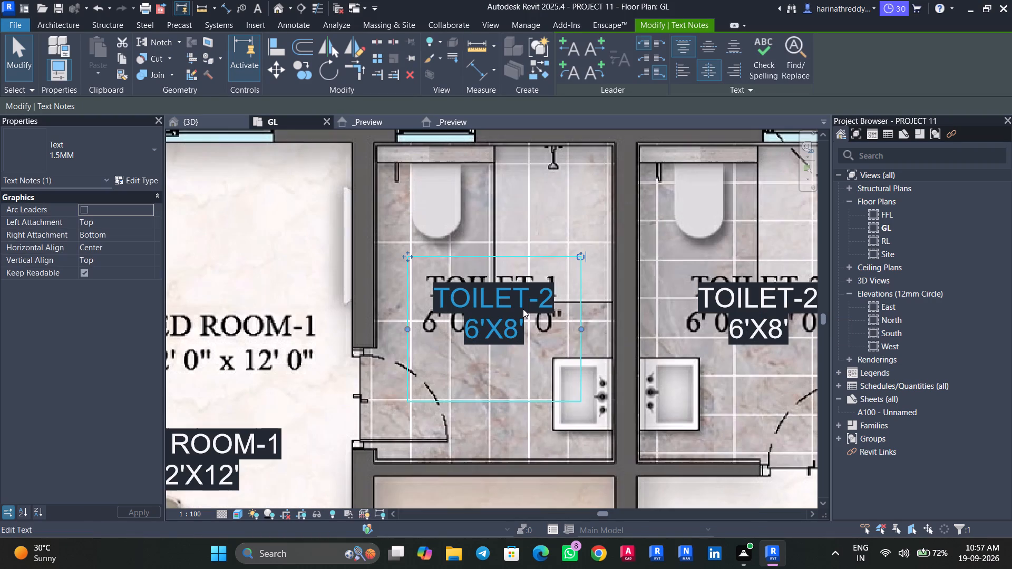
pyautogui.click(550, 298)
pyautogui.click(552, 301)
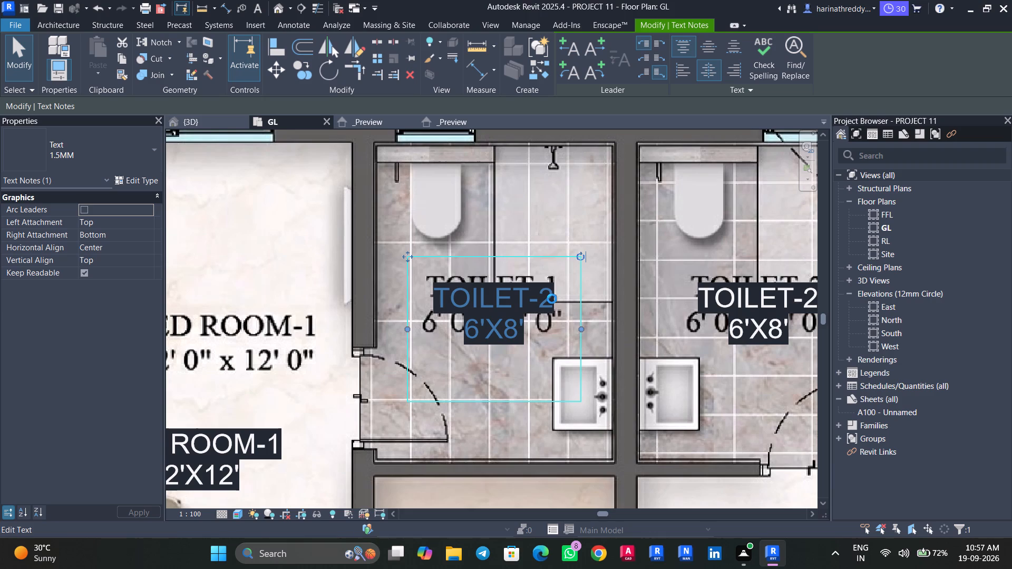
pyautogui.press('BackSpace')
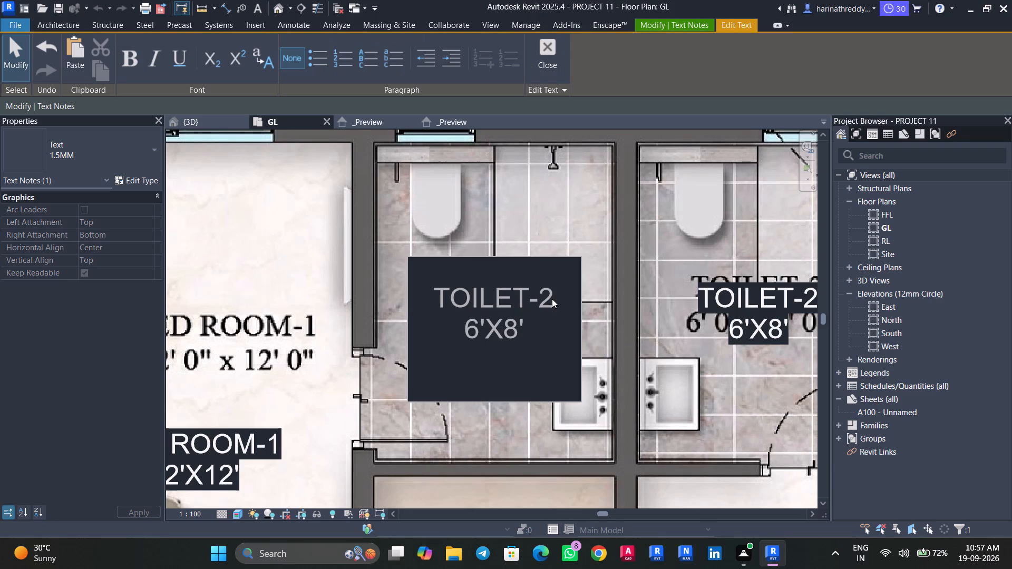
pyautogui.press('1')
pyautogui.click(715, 424)
pyautogui.scroll(-7, 715, 421)
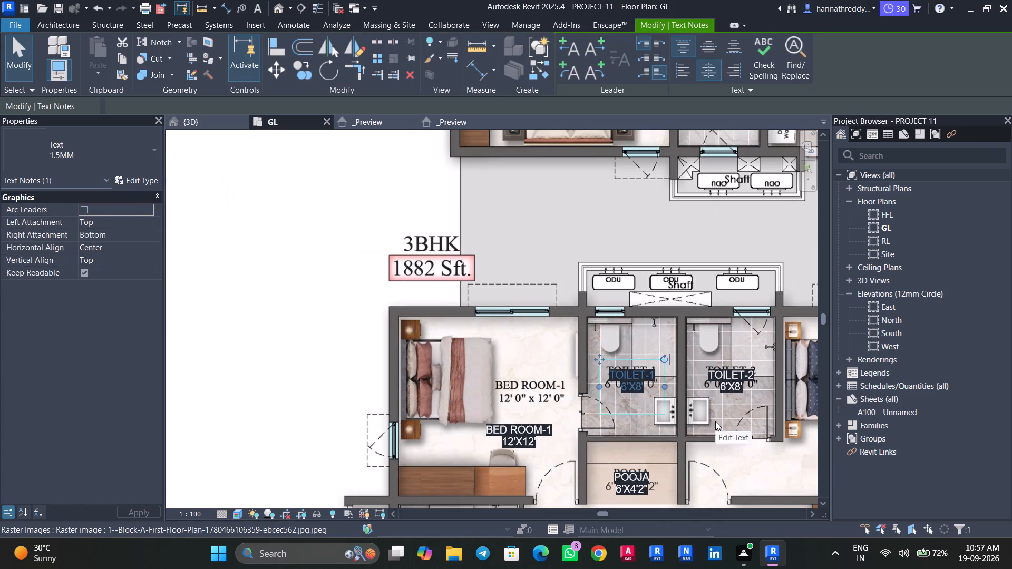
pyautogui.press('Escape')
pyautogui.press('Escape')
# Review the 3BHK flat's room labels from the bedrooms down to the balcony for spaces still lacking notes.
pyautogui.scroll(-3, 729, 462)
pyautogui.moveTo(730, 460); pyautogui.dragTo(553, 255, button='middle')
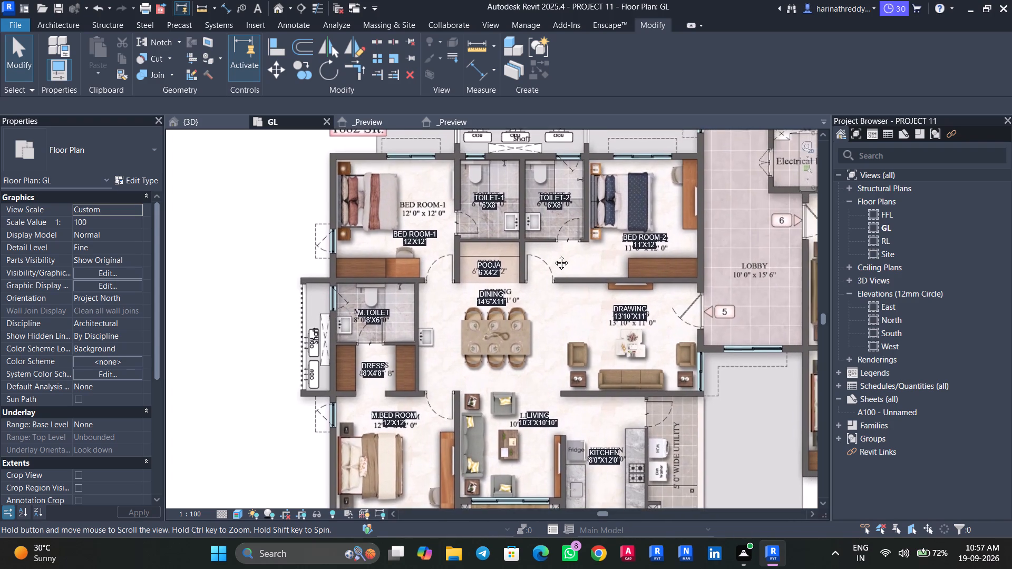
pyautogui.moveTo(553, 255); pyautogui.dragTo(592, 288, button='middle')
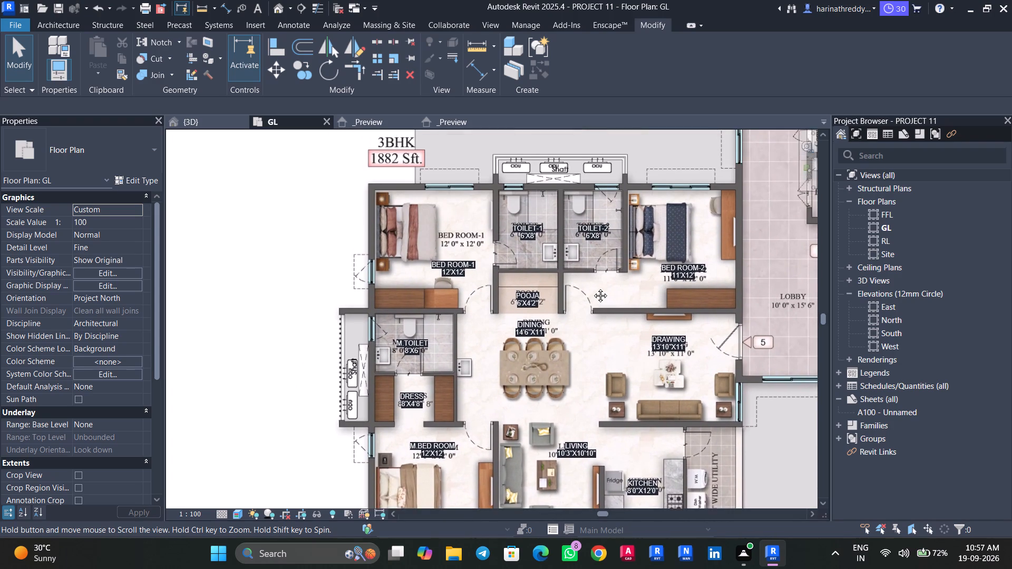
pyautogui.moveTo(592, 288); pyautogui.dragTo(597, 300, button='middle')
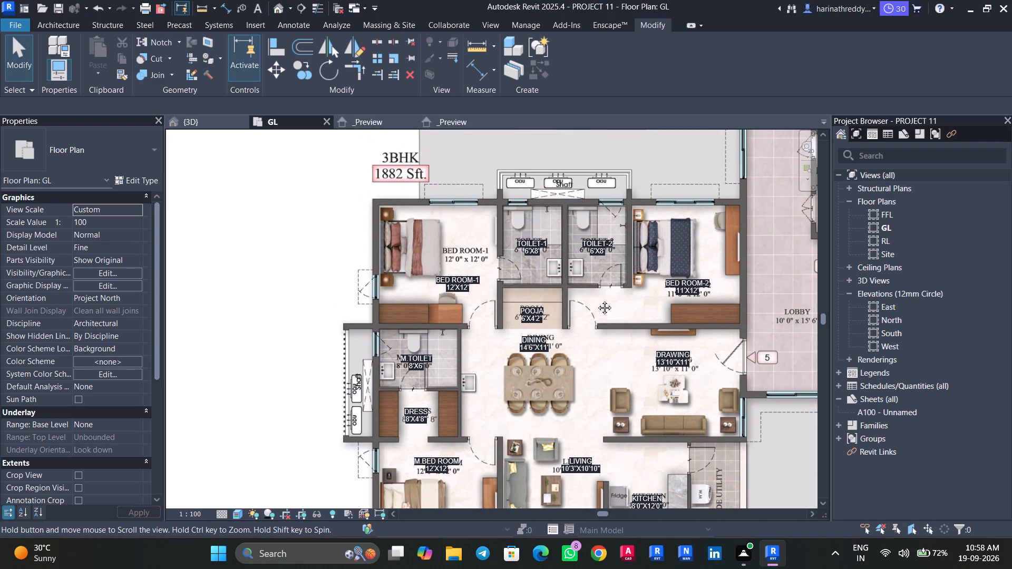
pyautogui.moveTo(597, 300); pyautogui.dragTo(612, 140, button='middle')
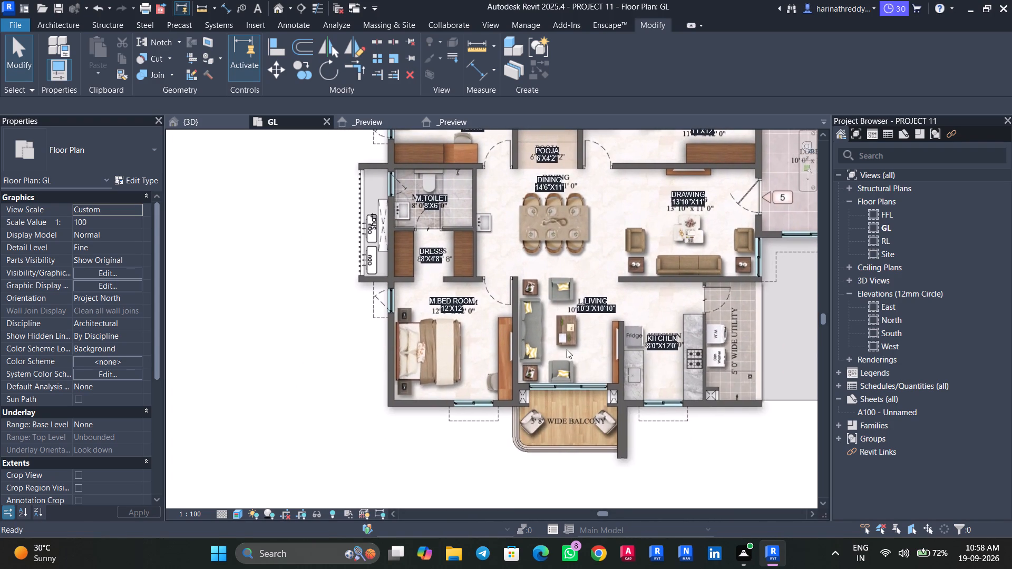
pyautogui.scroll(6, 553, 416)
pyautogui.moveTo(560, 439); pyautogui.dragTo(556, 377, button='middle')
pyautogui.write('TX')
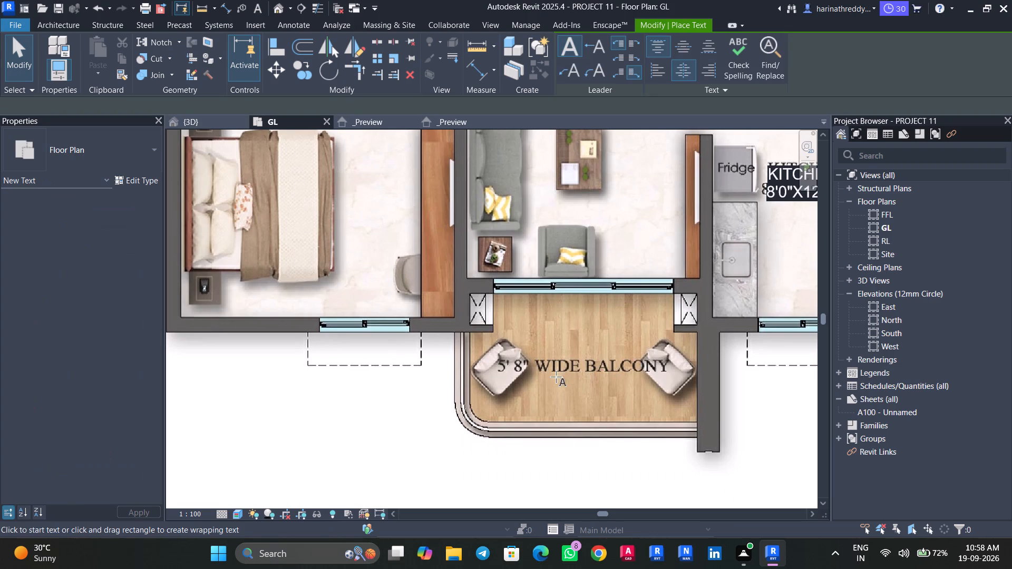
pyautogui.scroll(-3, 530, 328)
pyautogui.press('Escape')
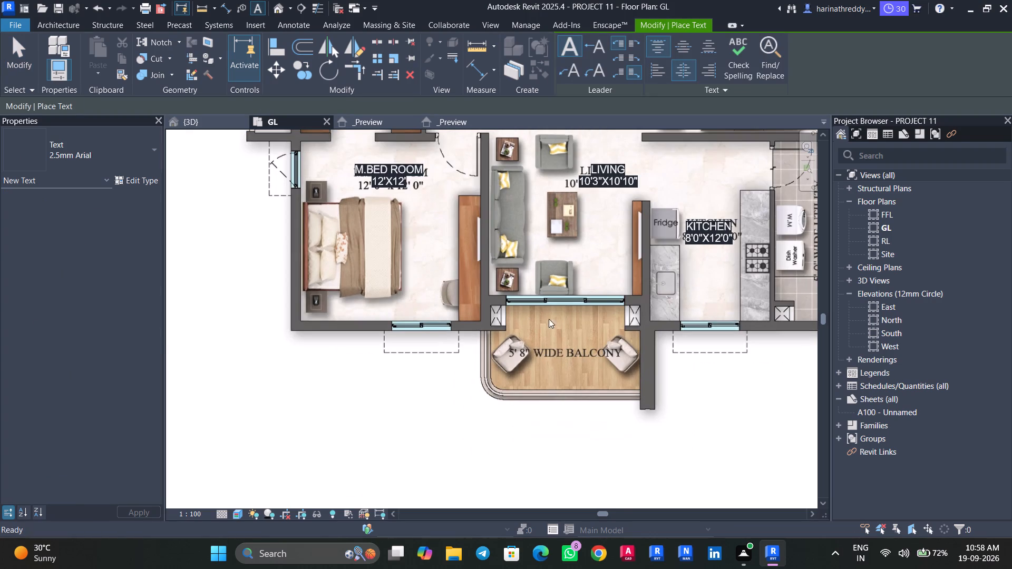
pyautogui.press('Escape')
# Copy the KITCHEN note down to the living room's balcony opening.
pyautogui.press('Tab')
pyautogui.keyDown('ctrl'); pyautogui.moveTo(704, 241); pyautogui.dragTo(612, 300); pyautogui.keyUp('ctrl')
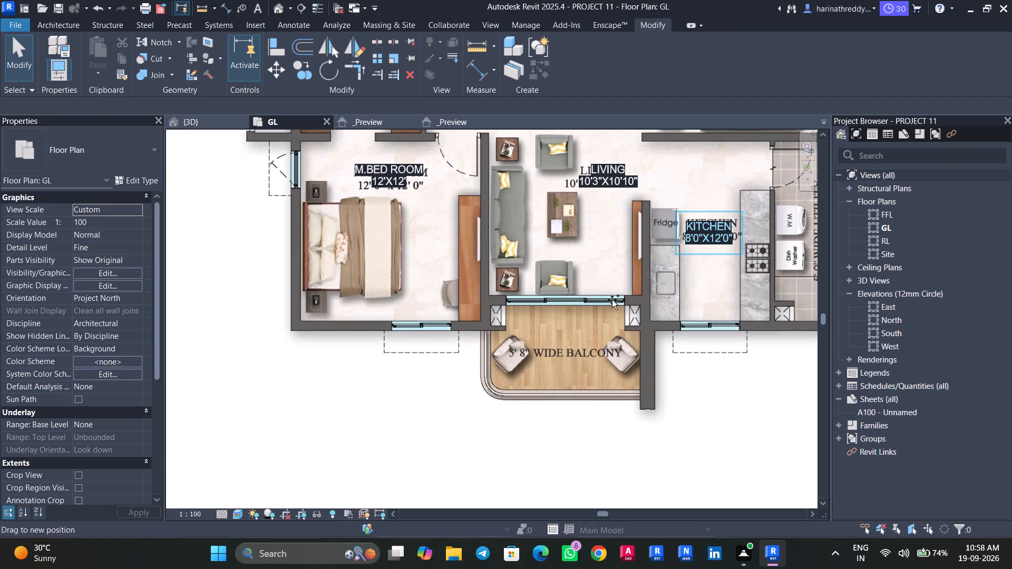
pyautogui.keyDown('ctrl'); pyautogui.moveTo(612, 300); pyautogui.dragTo(565, 312); pyautogui.keyUp('ctrl')
# Replace the copied kitchen note's text at the balcony opening with 5'8" WIDE BALCONY.
pyautogui.scroll(3, 570, 326)
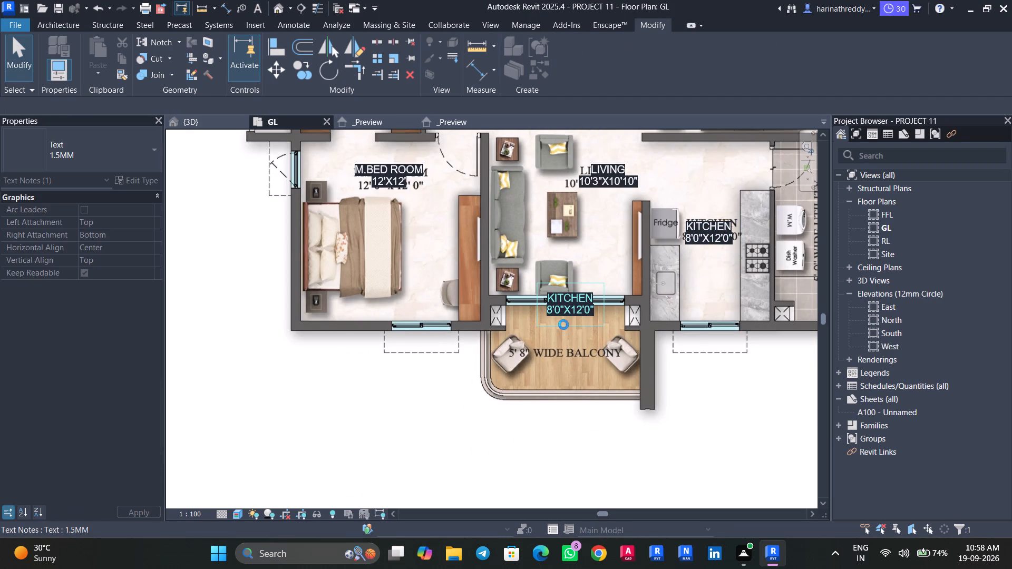
pyautogui.doubleClick(609, 300)
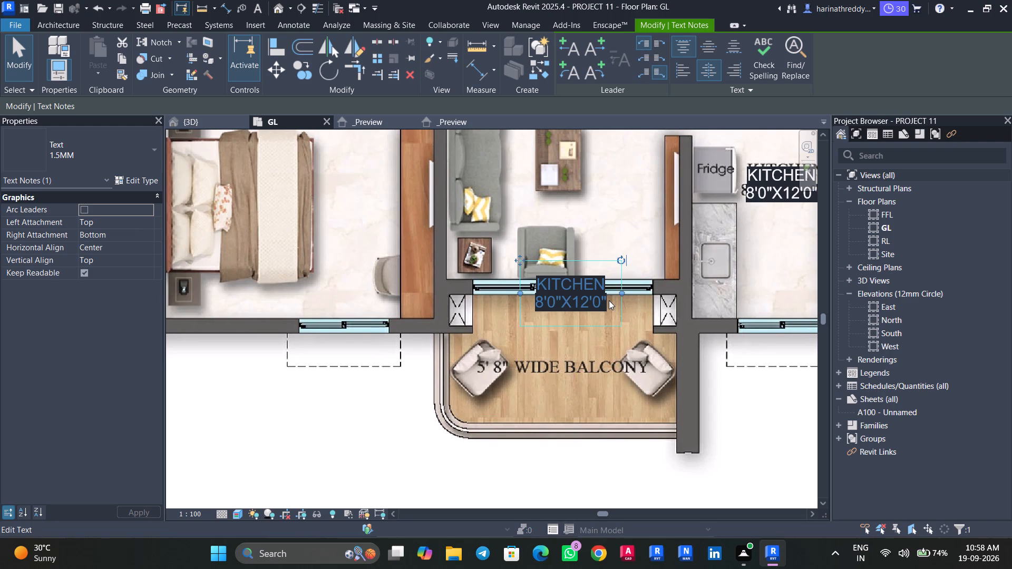
pyautogui.click(610, 307)
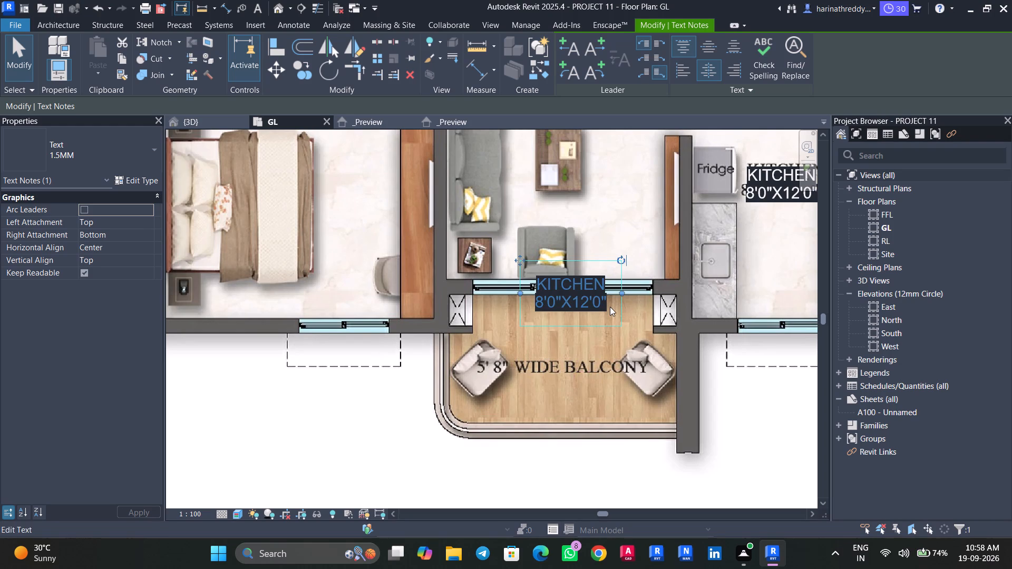
pyautogui.doubleClick(605, 298)
pyautogui.moveTo(605, 302); pyautogui.dragTo(532, 279)
pyautogui.press('BackSpace')
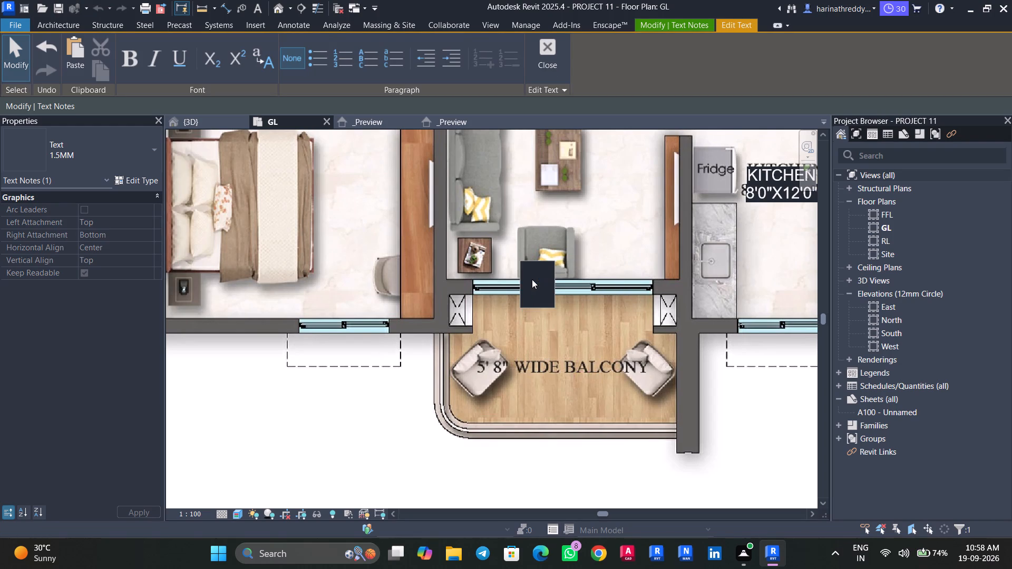
pyautogui.write('5\'8"')
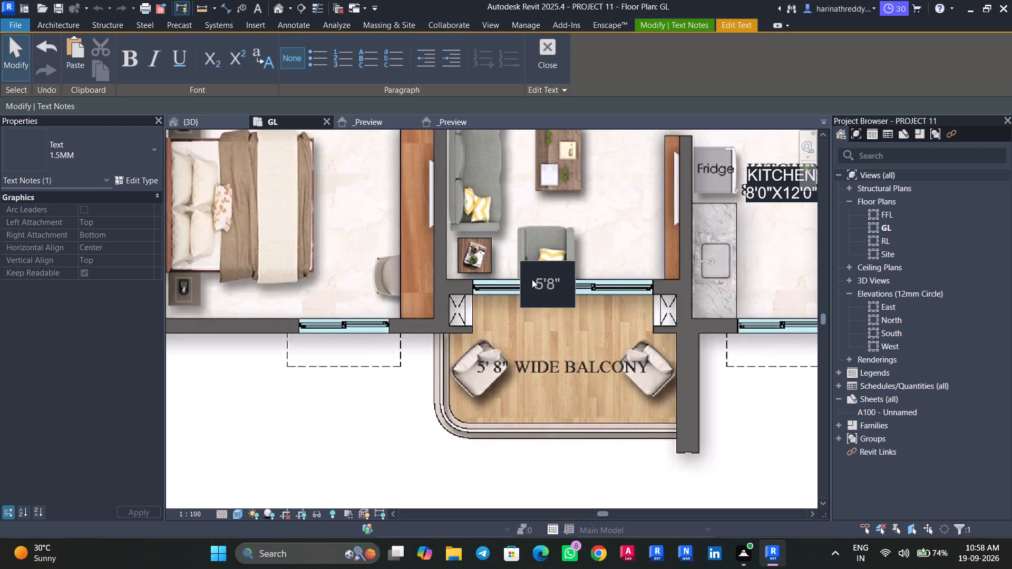
pyautogui.press('space')
pyautogui.write('WIDE')
pyautogui.press('space')
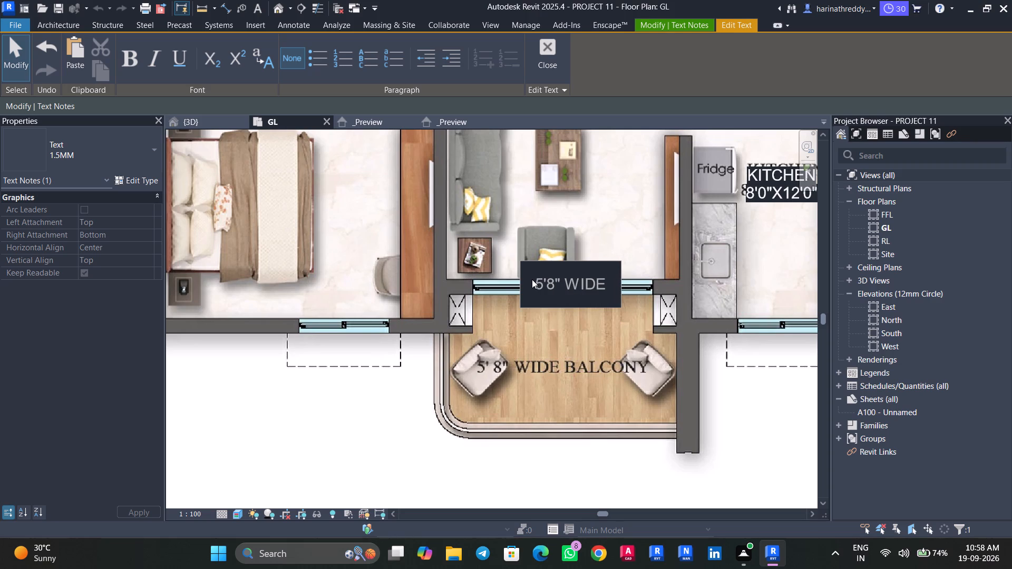
pyautogui.write('BALCONY')
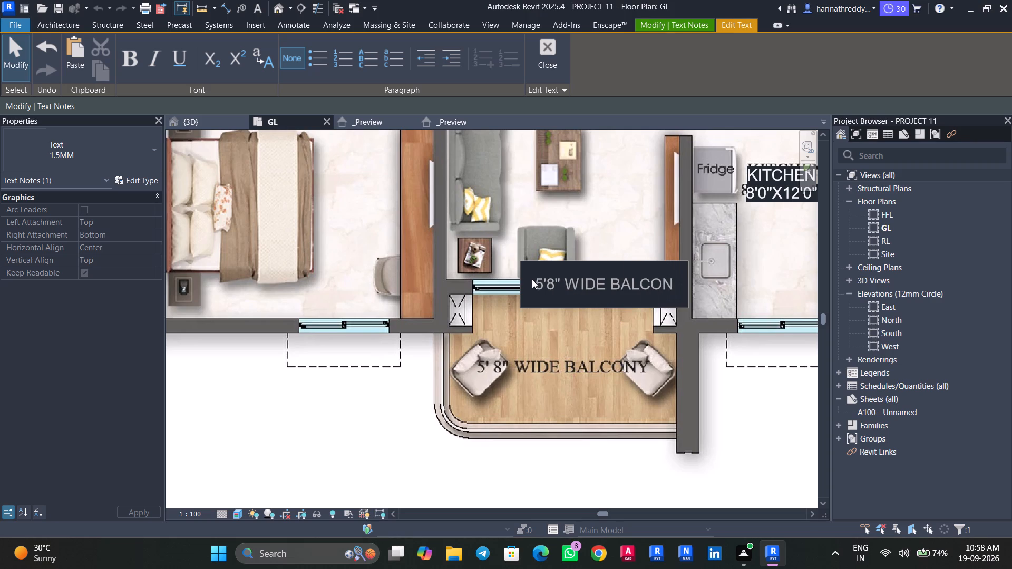
pyautogui.click(544, 330)
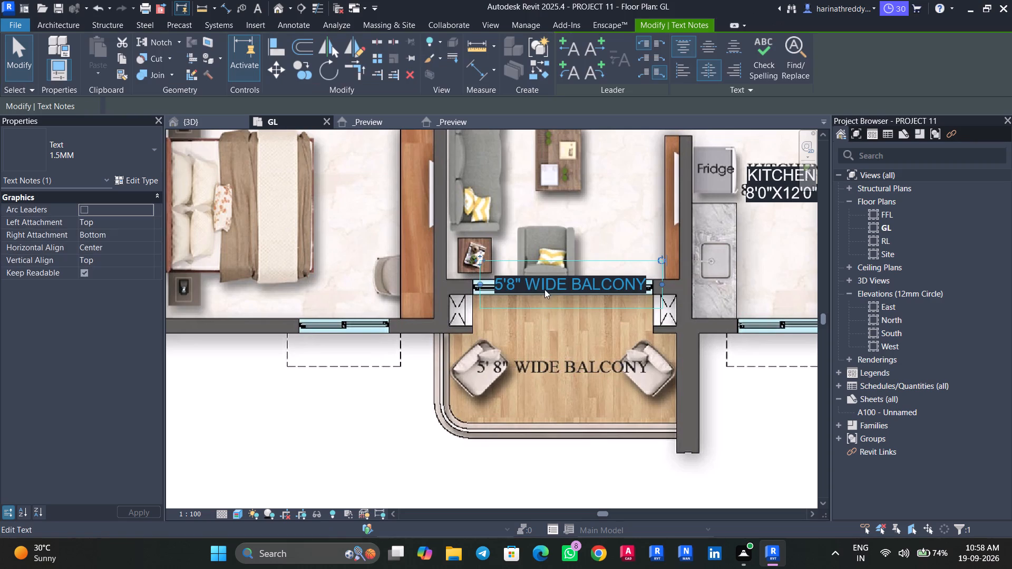
# Move the 5'8" WIDE BALCONY note down over the plan's balcony label.
pyautogui.moveTo(480, 257); pyautogui.dragTo(481, 342)
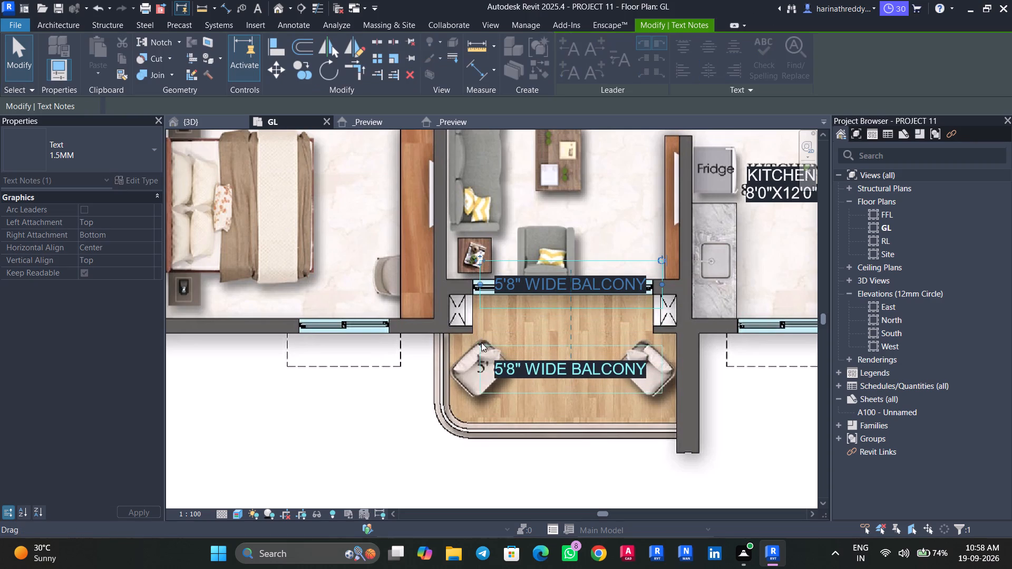
# Copy the 5'8" WIDE BALCONY note to the grey open area beside the utility.
pyautogui.scroll(-8, 481, 341)
pyautogui.moveTo(620, 356); pyautogui.dragTo(611, 406, button='middle')
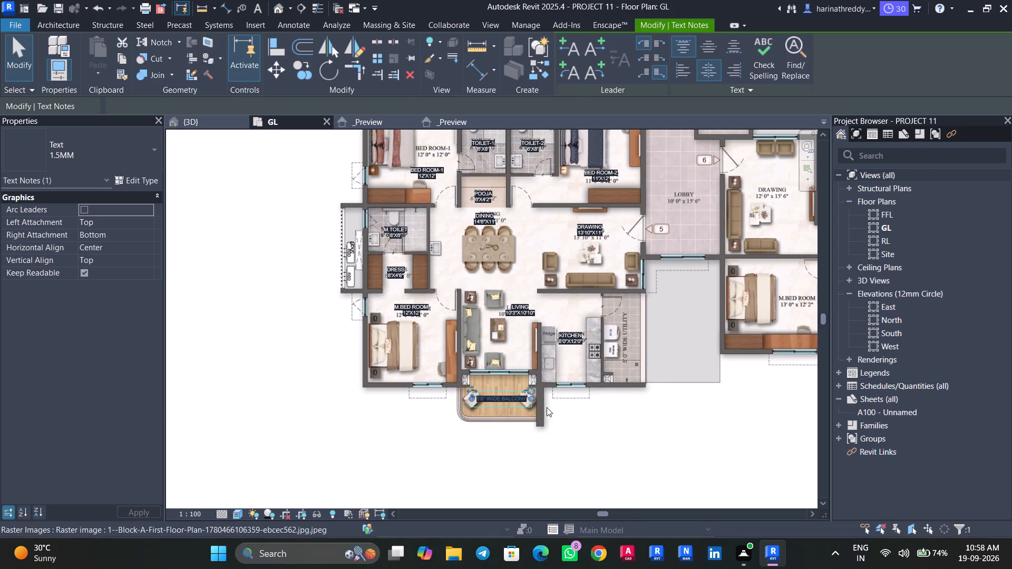
pyautogui.scroll(7, 500, 404)
pyautogui.moveTo(646, 421); pyautogui.dragTo(429, 413, button='middle')
pyautogui.scroll(1, 429, 414)
pyautogui.scroll(-2, 483, 421)
pyautogui.keyDown('ctrl'); pyautogui.moveTo(334, 393); pyautogui.dragTo(404, 388); pyautogui.keyUp('ctrl')
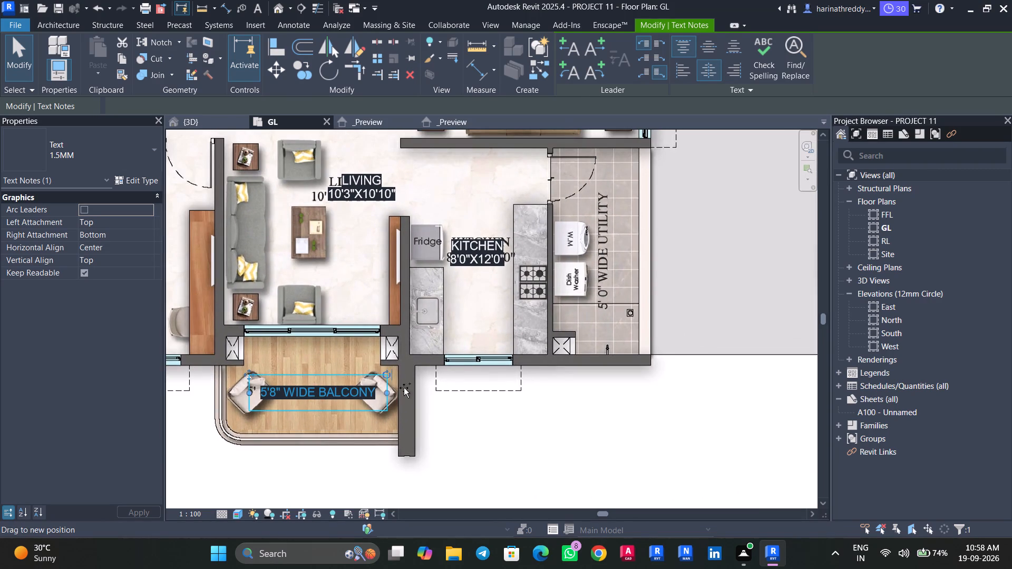
pyautogui.keyDown('ctrl'); pyautogui.moveTo(404, 388); pyautogui.dragTo(692, 276); pyautogui.keyUp('ctrl')
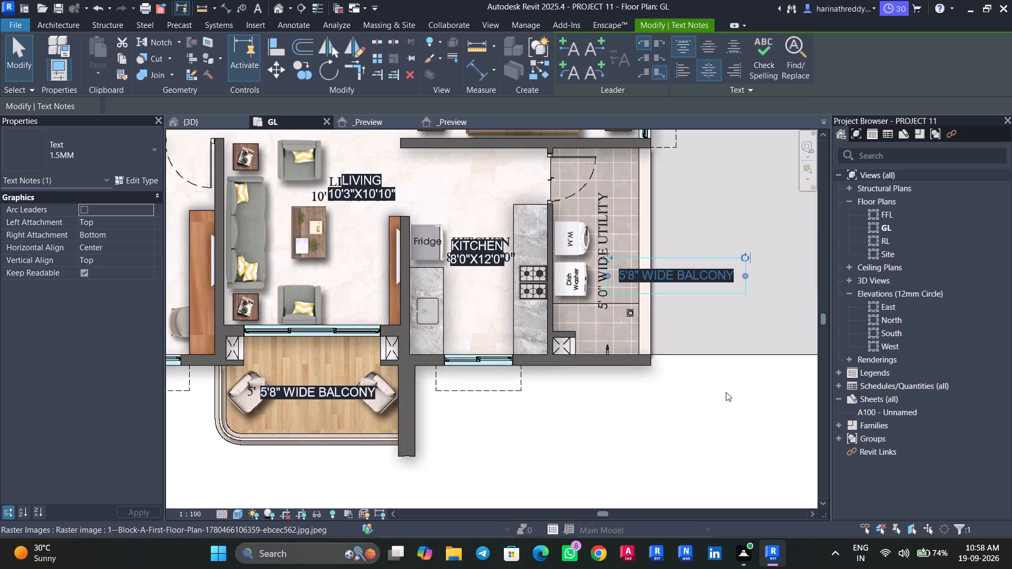
# Rotate the copied balcony note beside the utility by 90 degrees so it reads vertically.
pyautogui.moveTo(726, 397); pyautogui.dragTo(658, 446, button='middle')
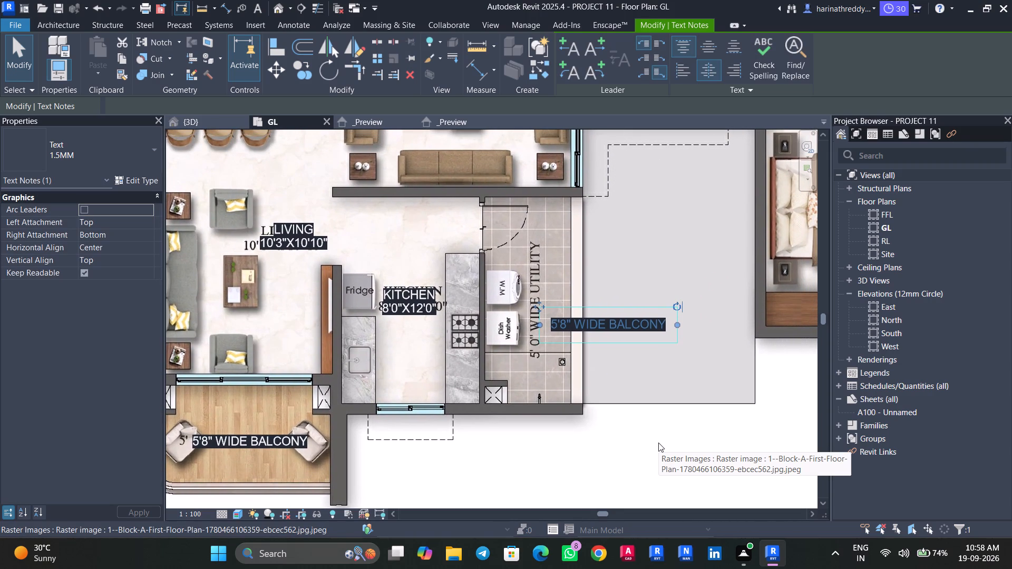
pyautogui.click(323, 74)
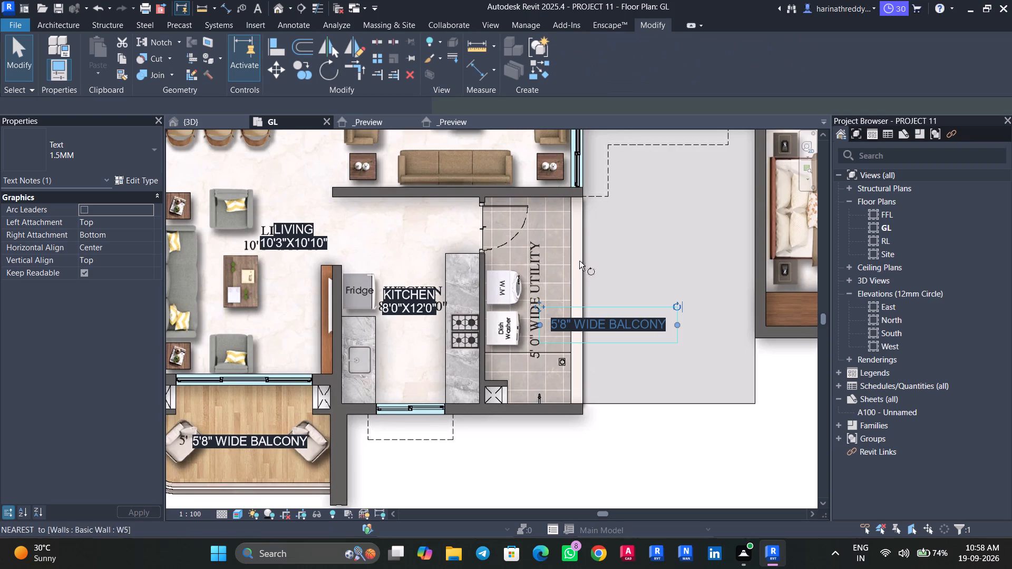
pyautogui.click(603, 212)
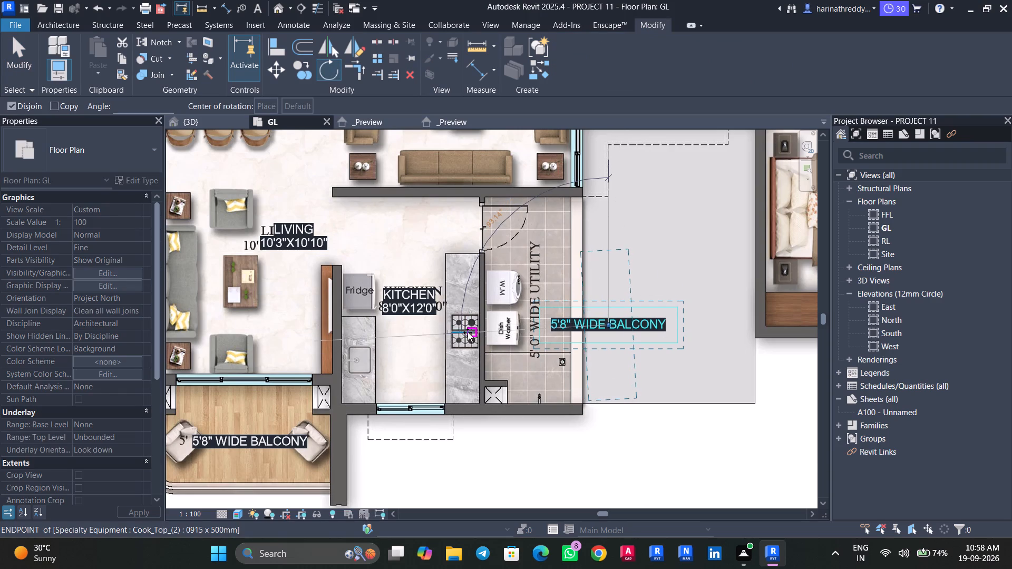
pyautogui.write('90')
pyautogui.press('Return')
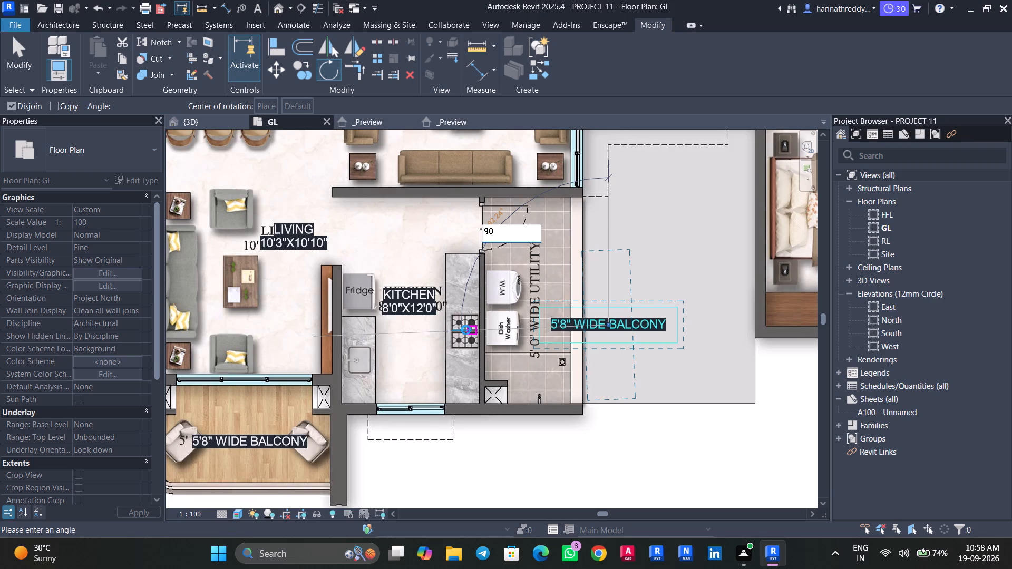
# Change the rotated note's text to 5'0" WIDE UTILITY.
pyautogui.scroll(3, 611, 369)
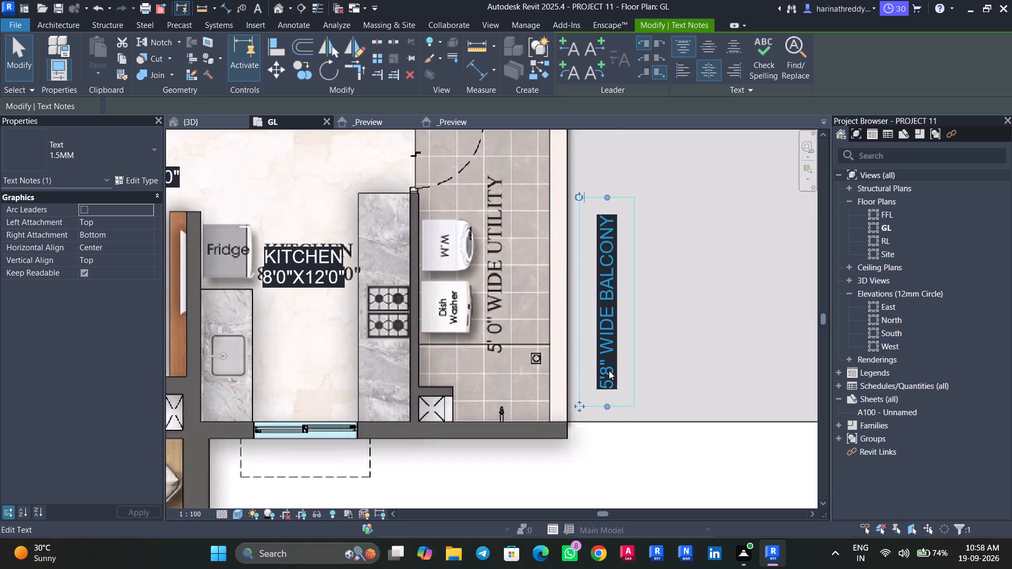
pyautogui.click(609, 370)
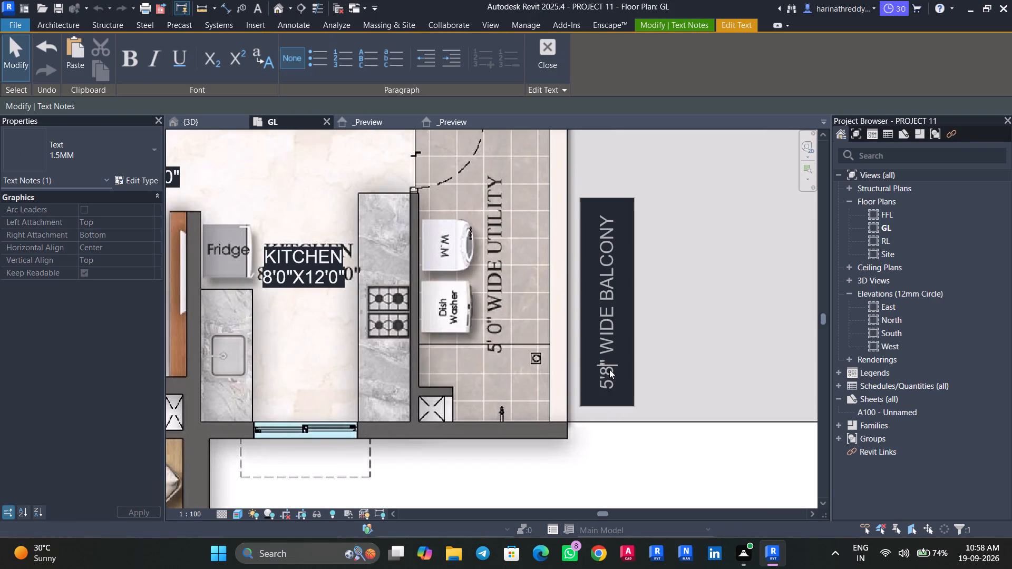
pyautogui.click(610, 364)
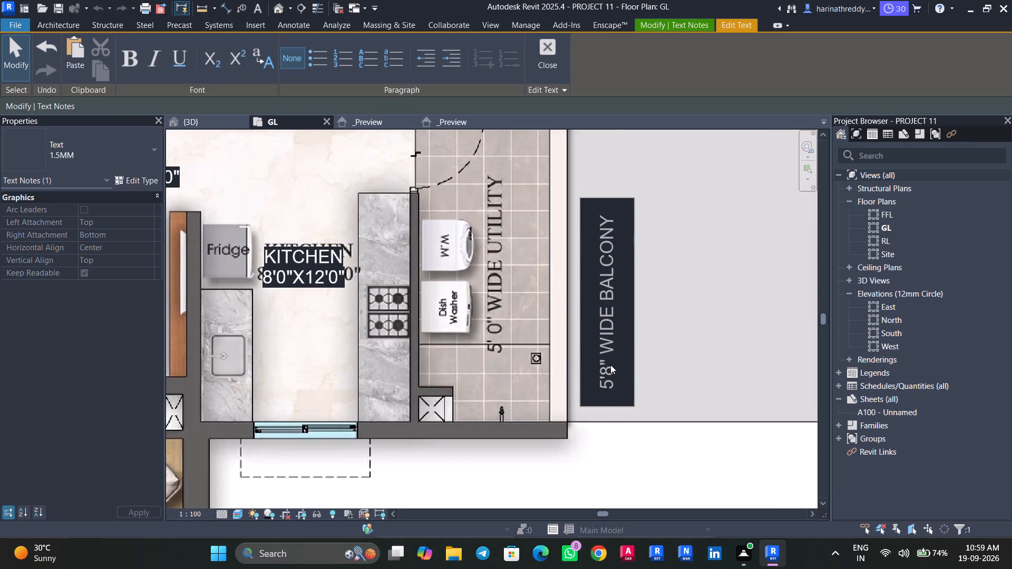
pyautogui.click(610, 356)
pyautogui.click(610, 362)
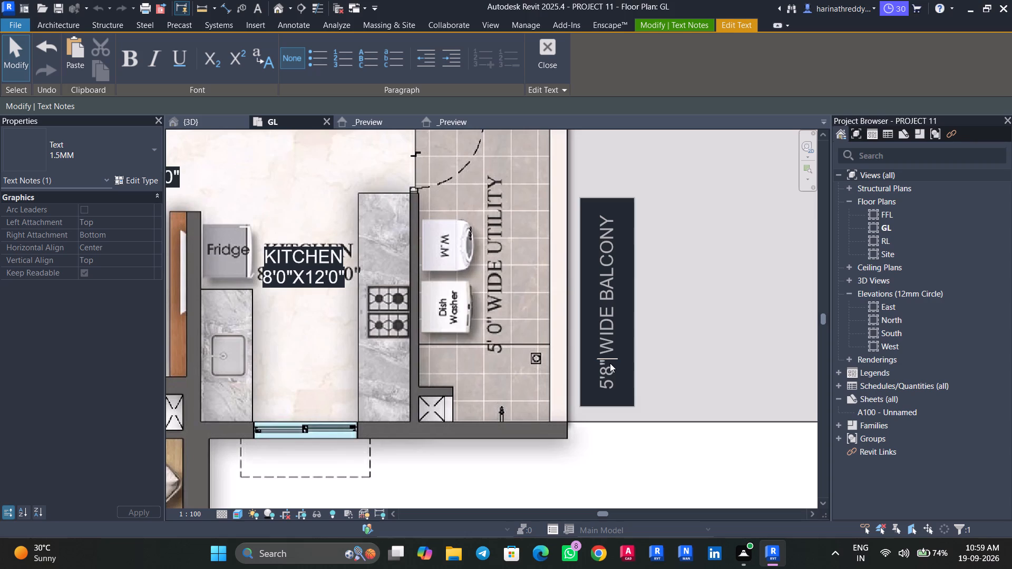
pyautogui.click(609, 366)
pyautogui.press('BackSpace')
pyautogui.press('0')
pyautogui.click(605, 212)
pyautogui.moveTo(607, 215); pyautogui.dragTo(613, 297)
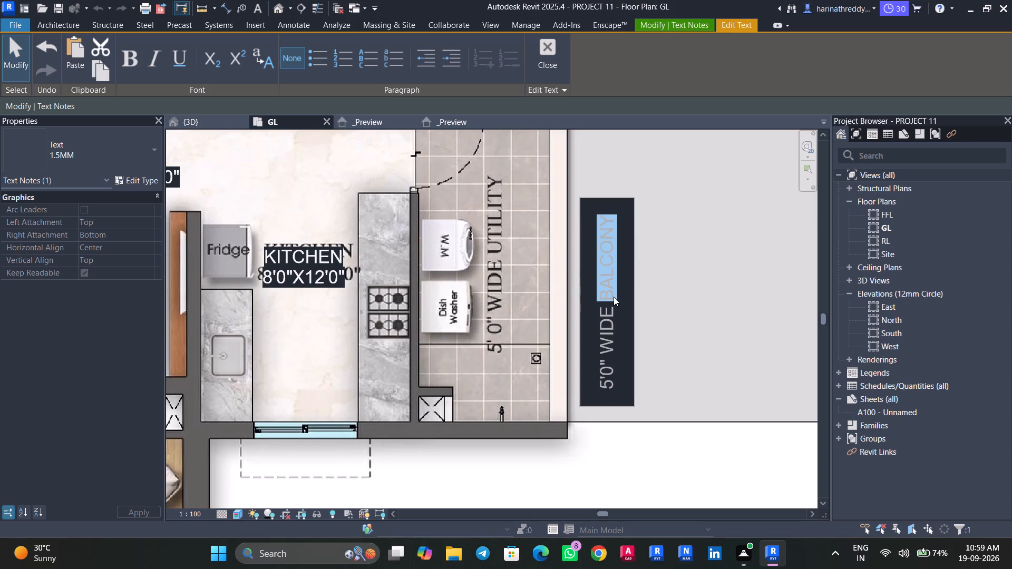
pyautogui.write('UTO')
pyautogui.press('BackSpace')
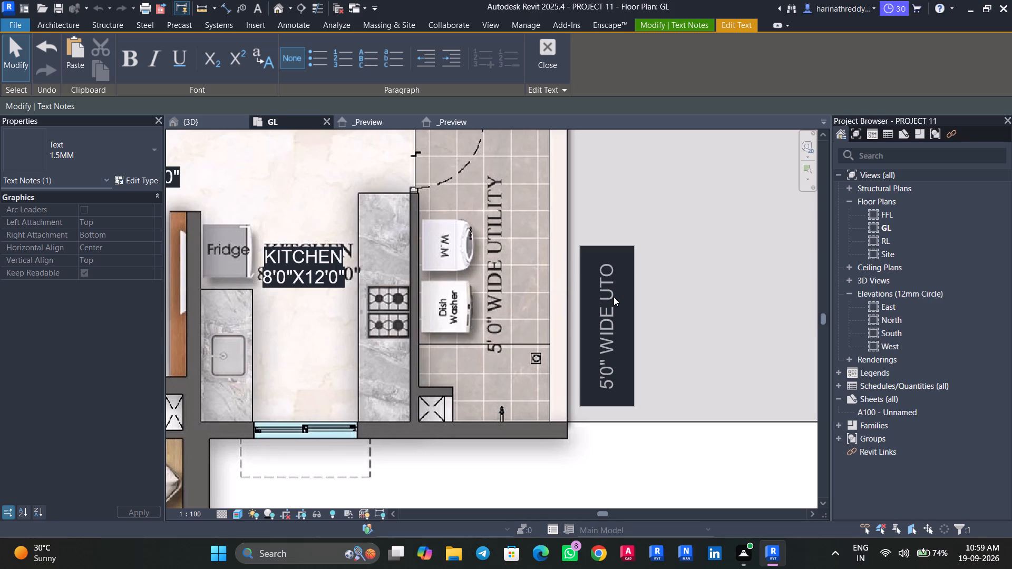
pyautogui.write('ILI')
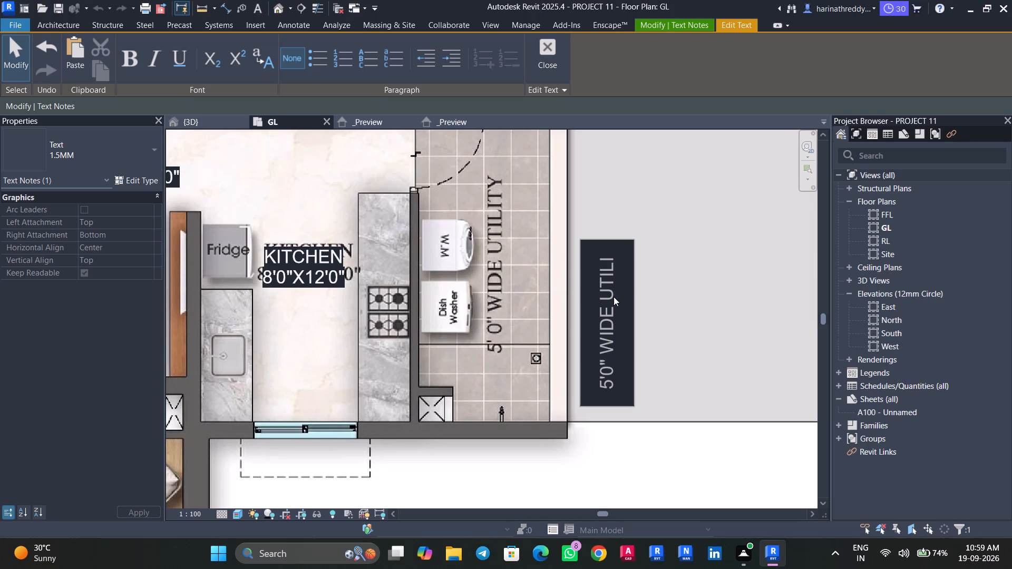
pyautogui.write('TY')
pyautogui.click(677, 351)
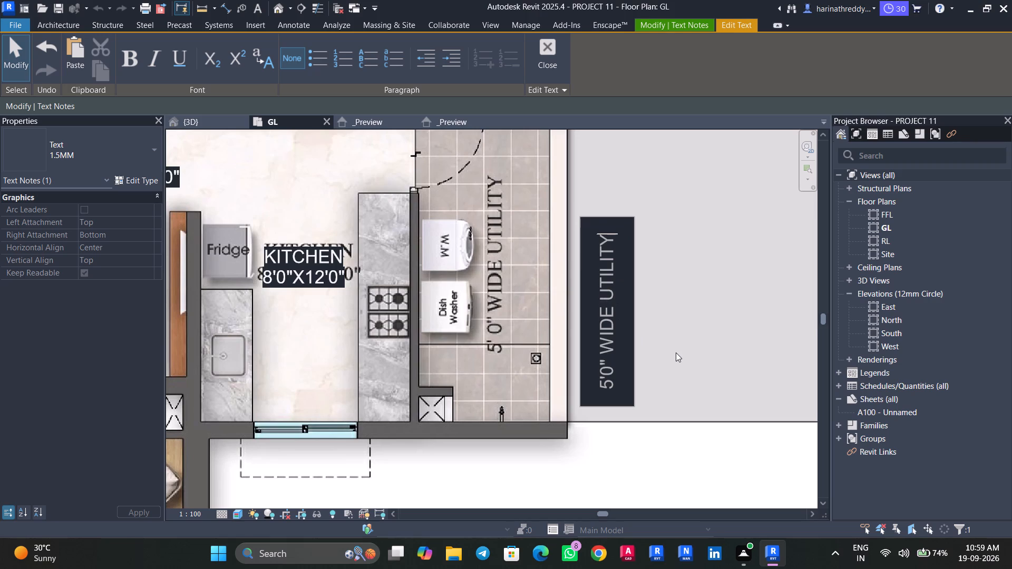
# Move the vertical 5'0" WIDE UTILITY note onto the plan's utility label beside the washing machine and dishwasher.
pyautogui.moveTo(583, 400); pyautogui.dragTo(504, 351)
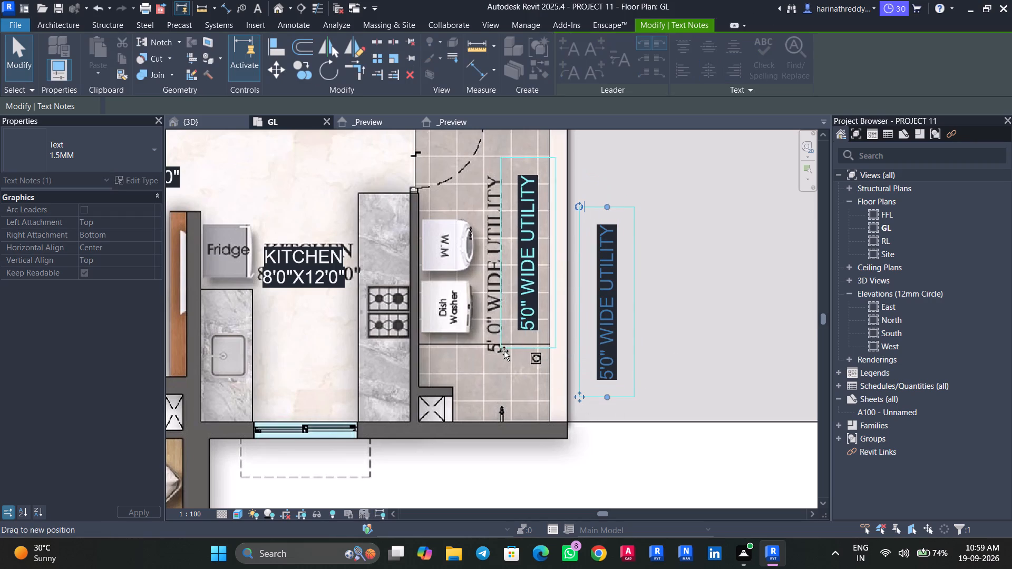
pyautogui.moveTo(504, 351); pyautogui.dragTo(470, 360)
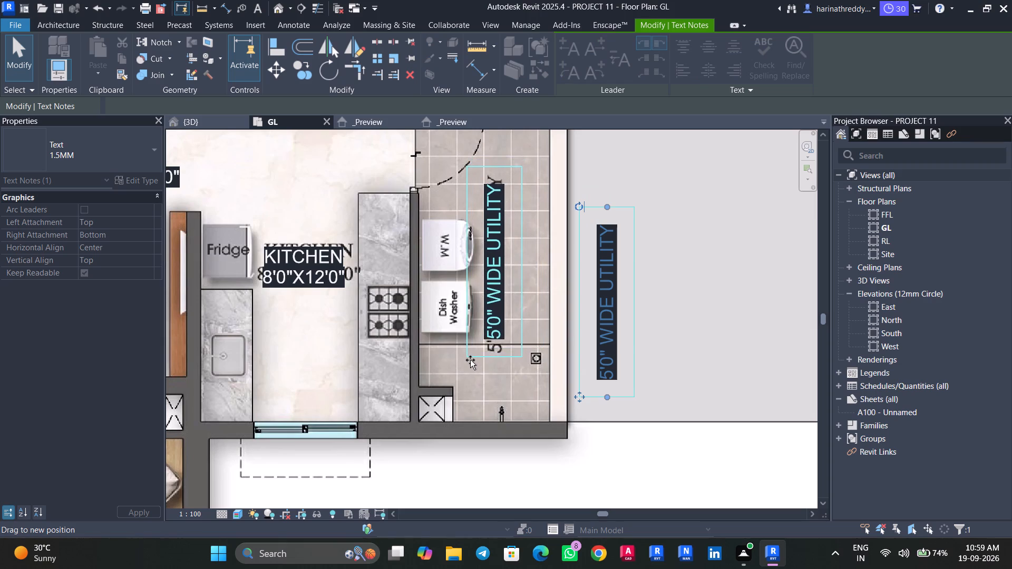
pyautogui.moveTo(470, 360); pyautogui.dragTo(475, 365)
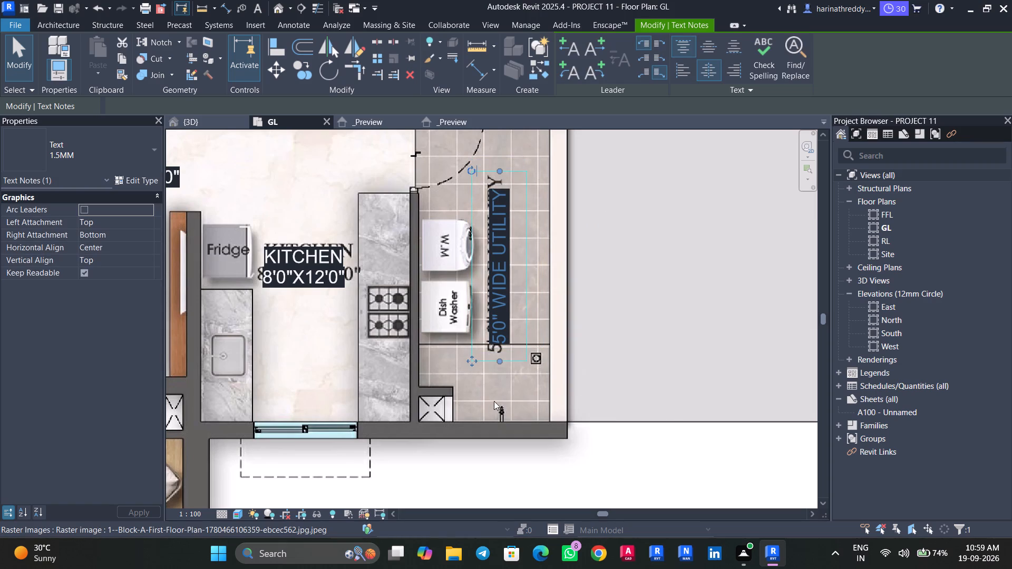
pyautogui.scroll(-8, 544, 391)
pyautogui.press('Escape')
pyautogui.press('Escape')
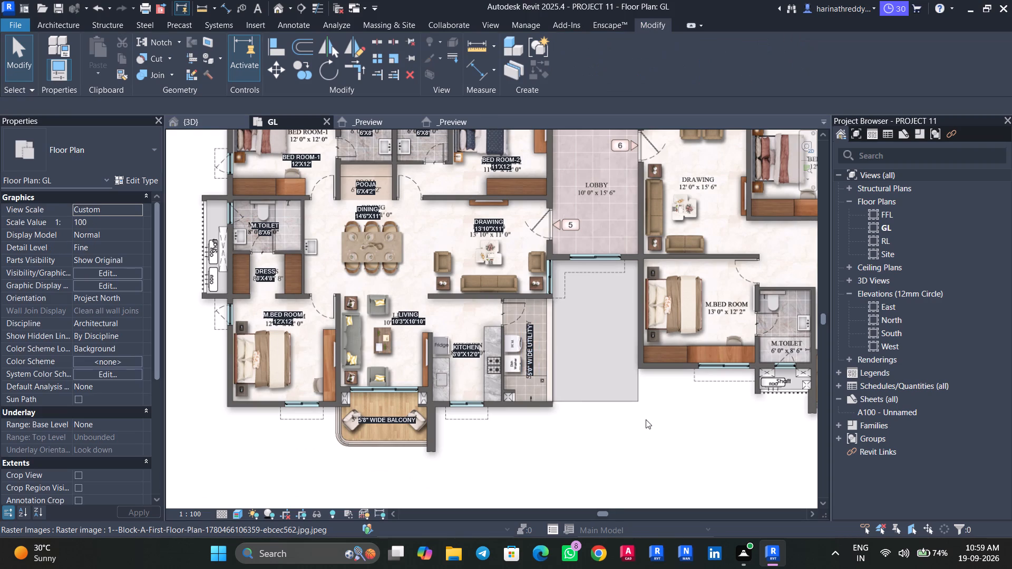
# Adjust the 5'8" WIDE BALCONY note's position slightly upward within the 3BHK flat's balcony.
pyautogui.scroll(-3, 646, 419)
pyautogui.moveTo(690, 423); pyautogui.dragTo(601, 429, button='middle')
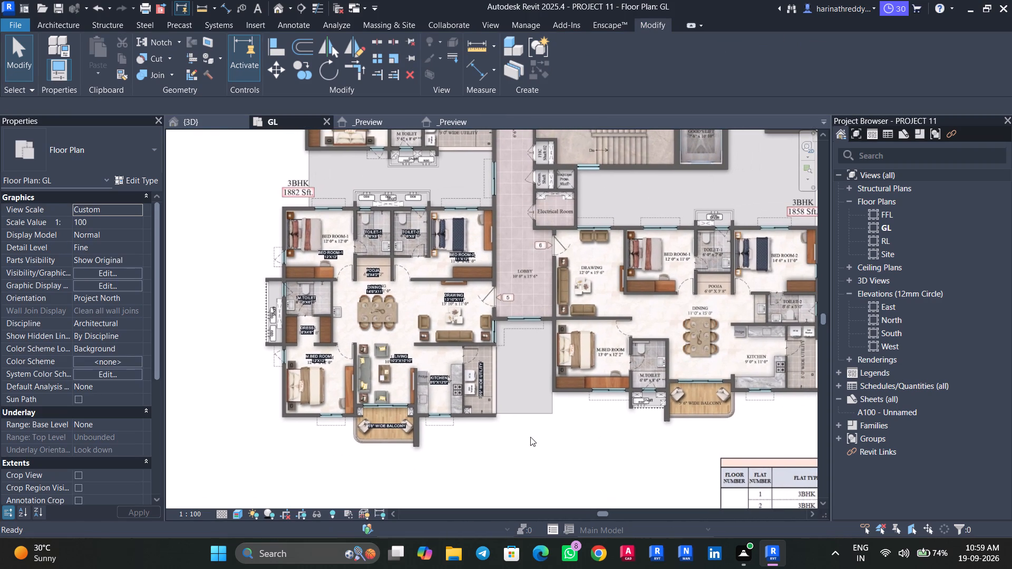
pyautogui.moveTo(588, 444); pyautogui.dragTo(504, 420, button='middle')
pyautogui.scroll(3, 318, 412)
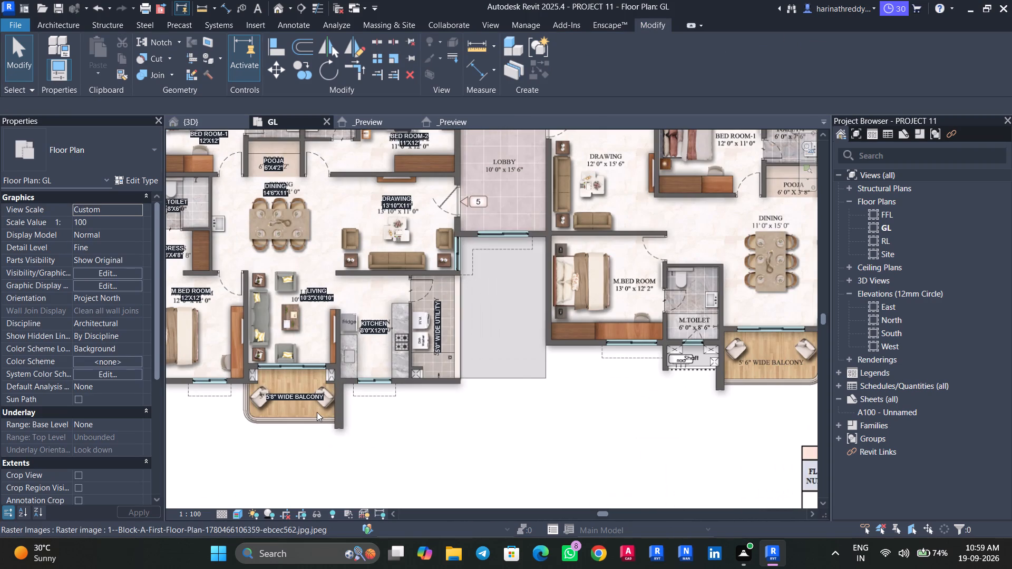
pyautogui.scroll(3, 298, 407)
pyautogui.press('Tab')
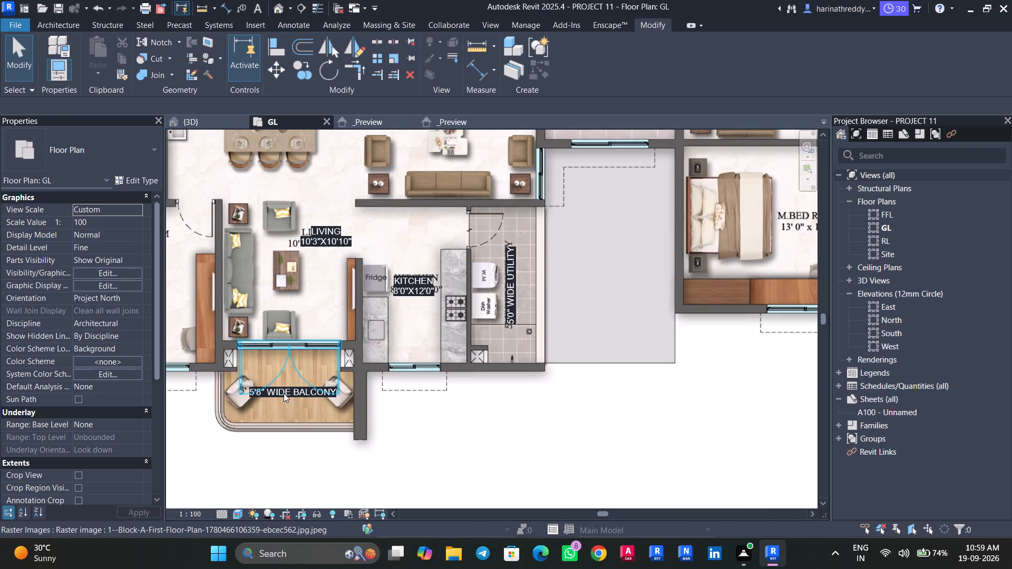
pyautogui.press('Tab')
pyautogui.click(283, 391)
pyautogui.moveTo(237, 375); pyautogui.dragTo(237, 391)
pyautogui.moveTo(237, 391); pyautogui.dragTo(237, 372)
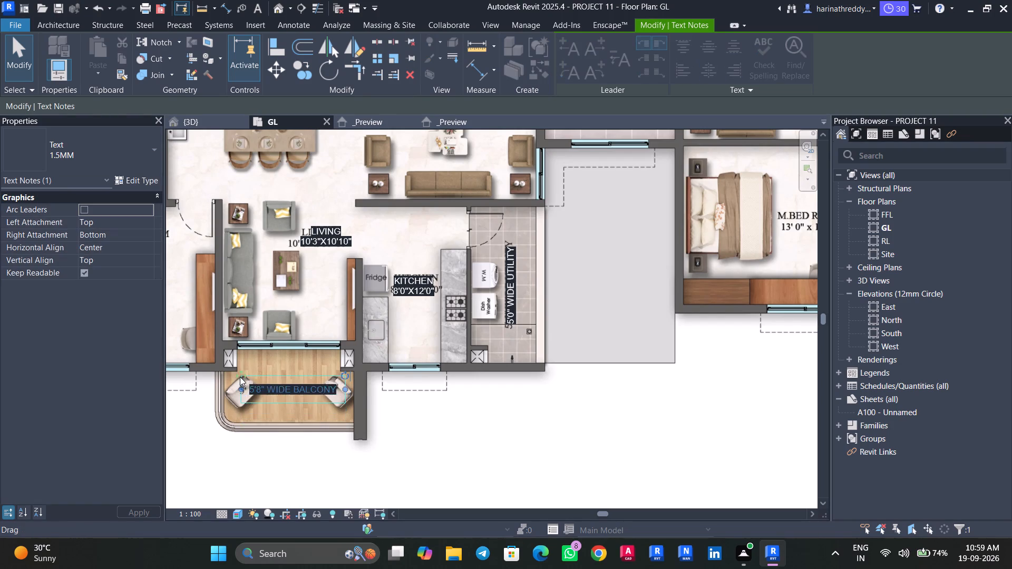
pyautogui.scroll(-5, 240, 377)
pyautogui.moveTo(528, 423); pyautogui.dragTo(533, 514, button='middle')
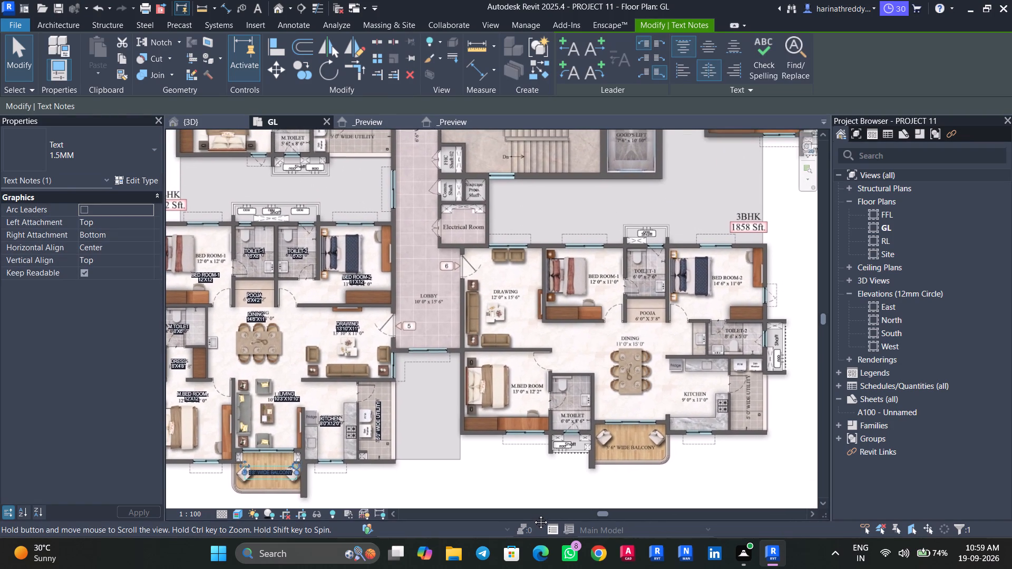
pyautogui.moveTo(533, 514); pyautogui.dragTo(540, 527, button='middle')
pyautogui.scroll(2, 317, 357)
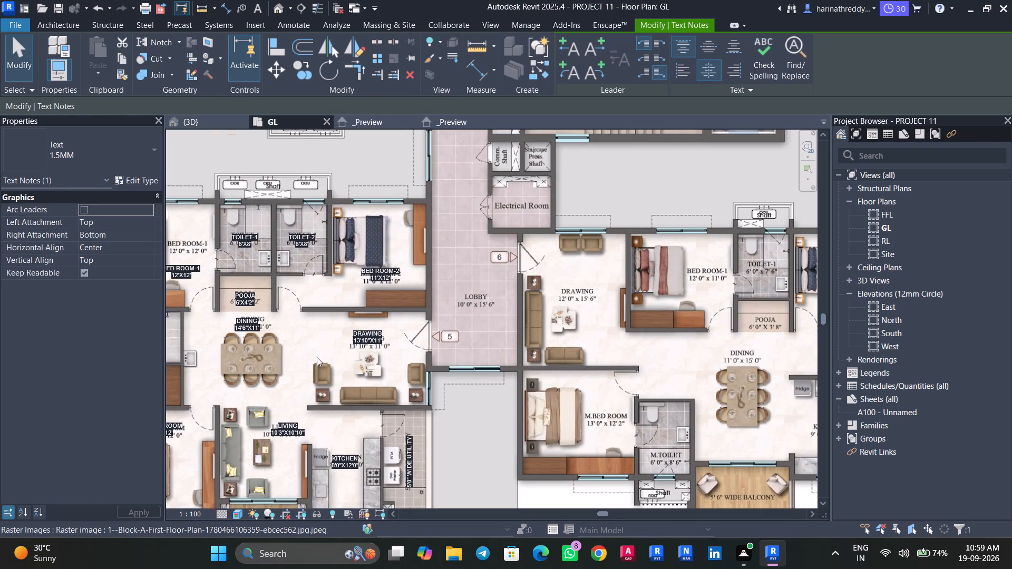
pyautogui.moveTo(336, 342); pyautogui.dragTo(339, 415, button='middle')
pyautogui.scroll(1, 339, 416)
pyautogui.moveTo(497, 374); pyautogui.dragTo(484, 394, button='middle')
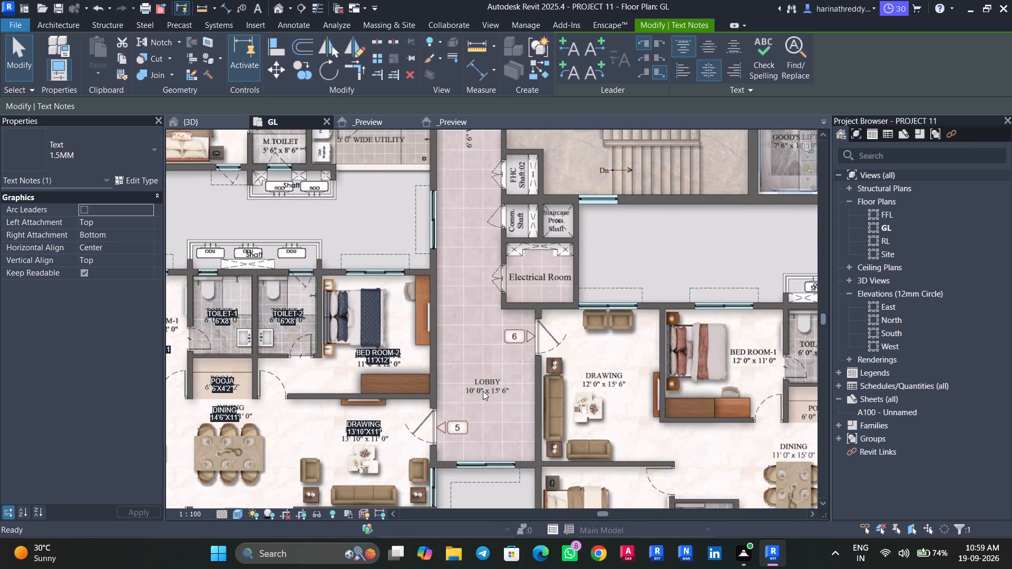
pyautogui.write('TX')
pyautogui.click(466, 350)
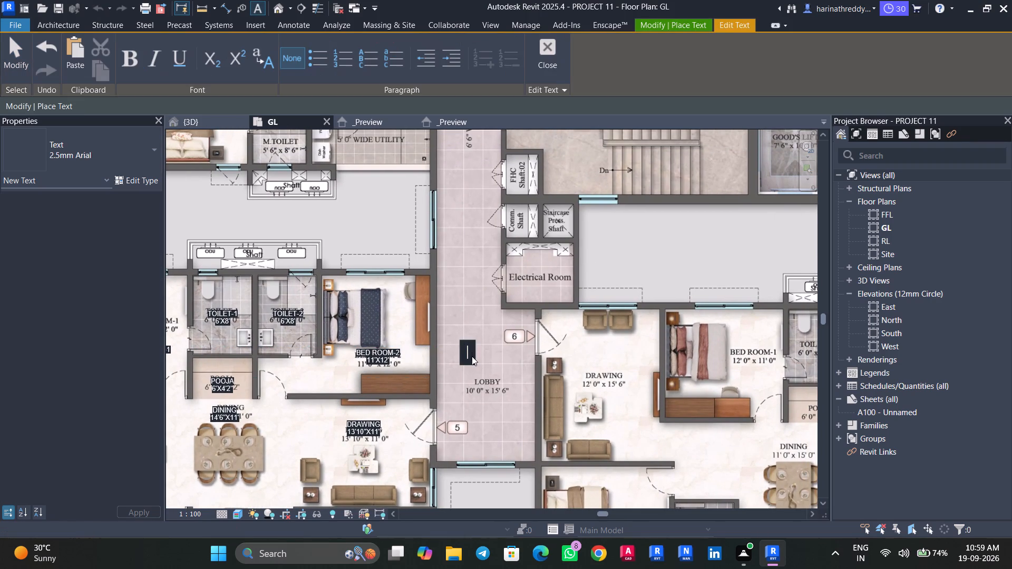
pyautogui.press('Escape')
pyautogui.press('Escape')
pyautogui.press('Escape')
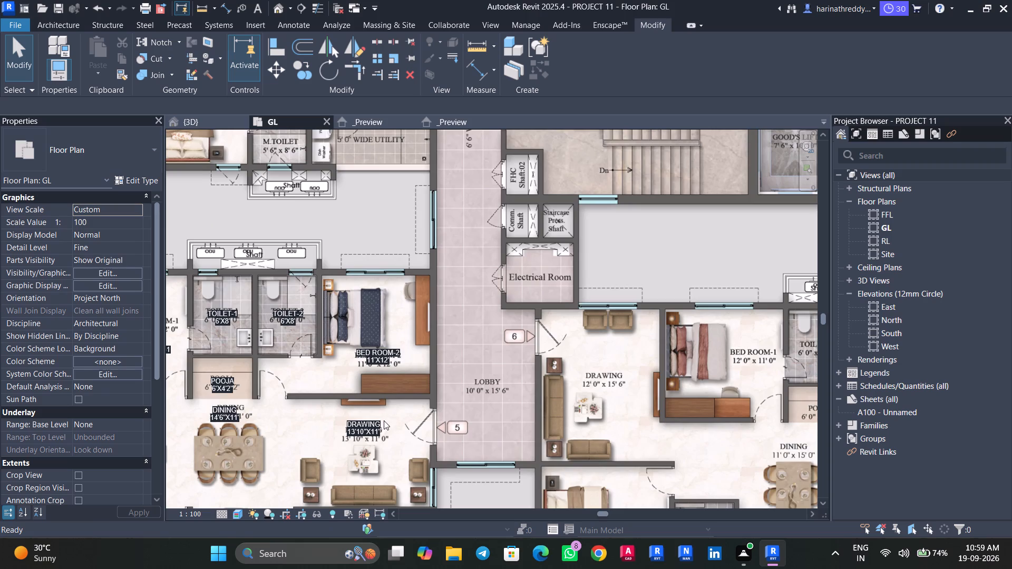
# Copy flat 5's DRAWING room note into the lobby, just above the plan's LOBBY label.
pyautogui.scroll(4, 376, 427)
pyautogui.moveTo(375, 425); pyautogui.dragTo(335, 417, button='middle')
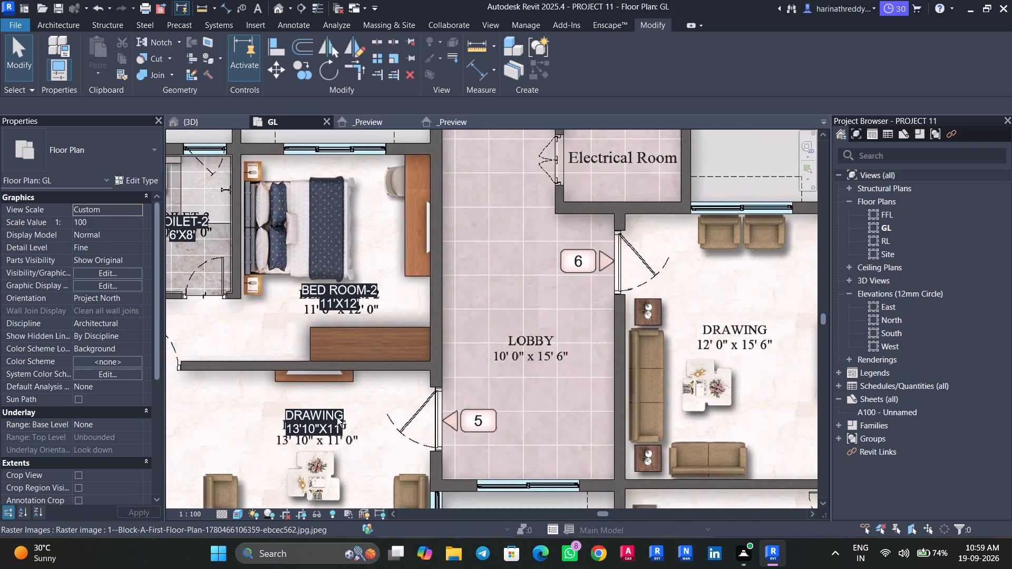
pyautogui.press('Tab')
pyautogui.click(336, 409)
pyautogui.keyDown('ctrl'); pyautogui.moveTo(324, 414); pyautogui.dragTo(388, 385); pyautogui.keyUp('ctrl')
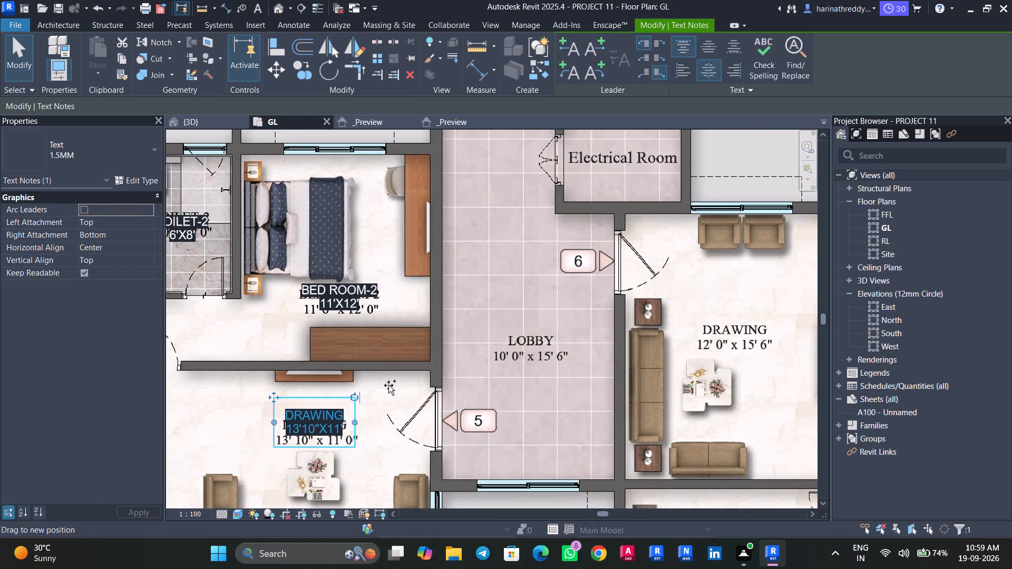
pyautogui.keyDown('ctrl'); pyautogui.moveTo(388, 385); pyautogui.dragTo(523, 267); pyautogui.keyUp('ctrl')
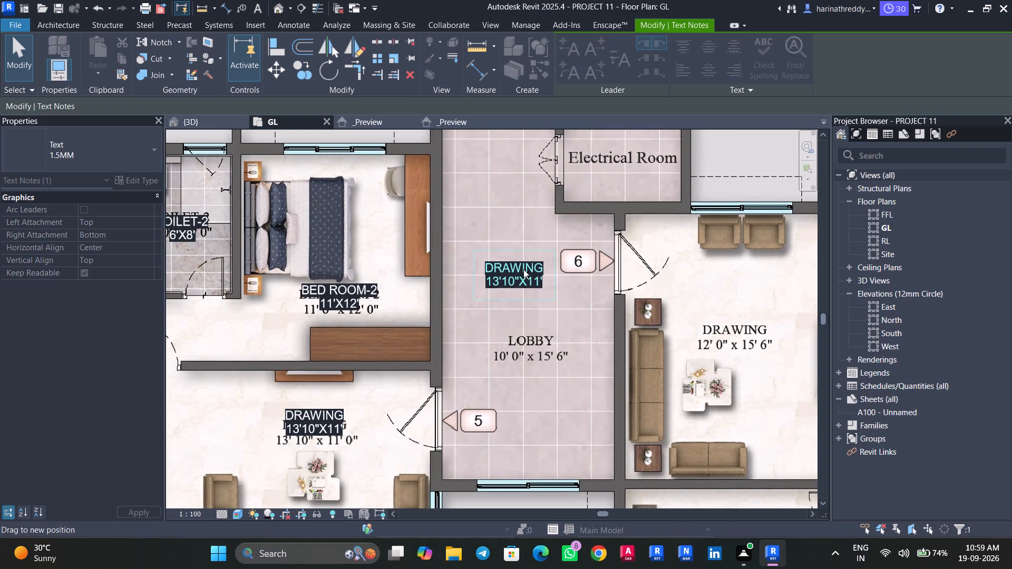
# Change the copied note's text to LOBBY with the size 10'X15'6" on the second line.
pyautogui.scroll(2, 544, 281)
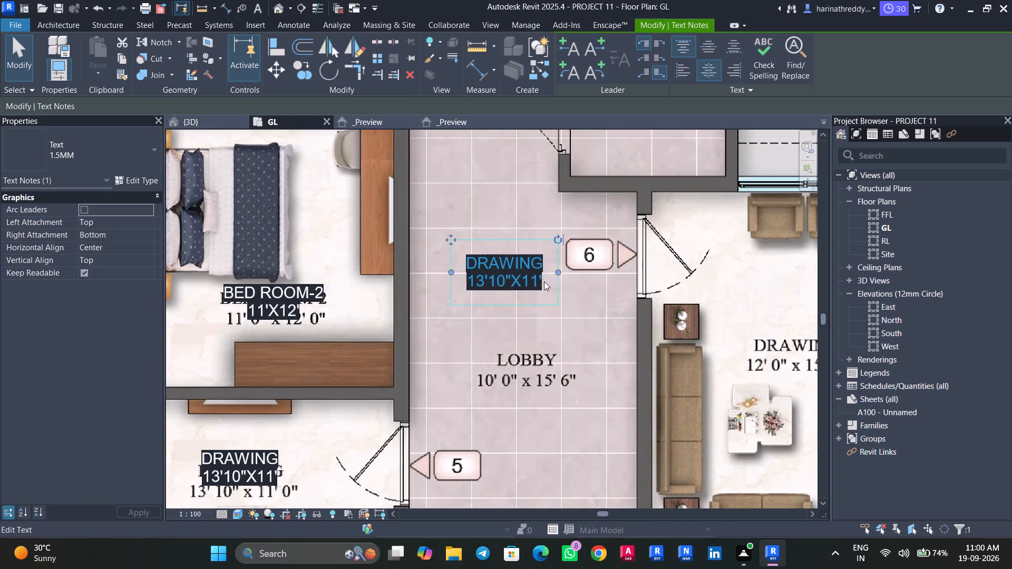
pyautogui.doubleClick(543, 259)
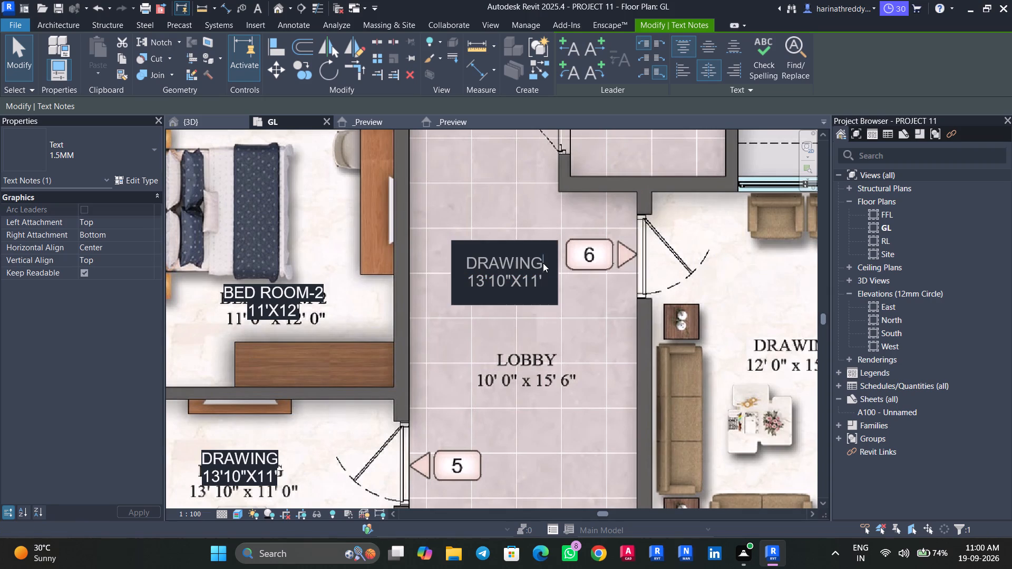
pyautogui.moveTo(543, 263); pyautogui.dragTo(421, 263)
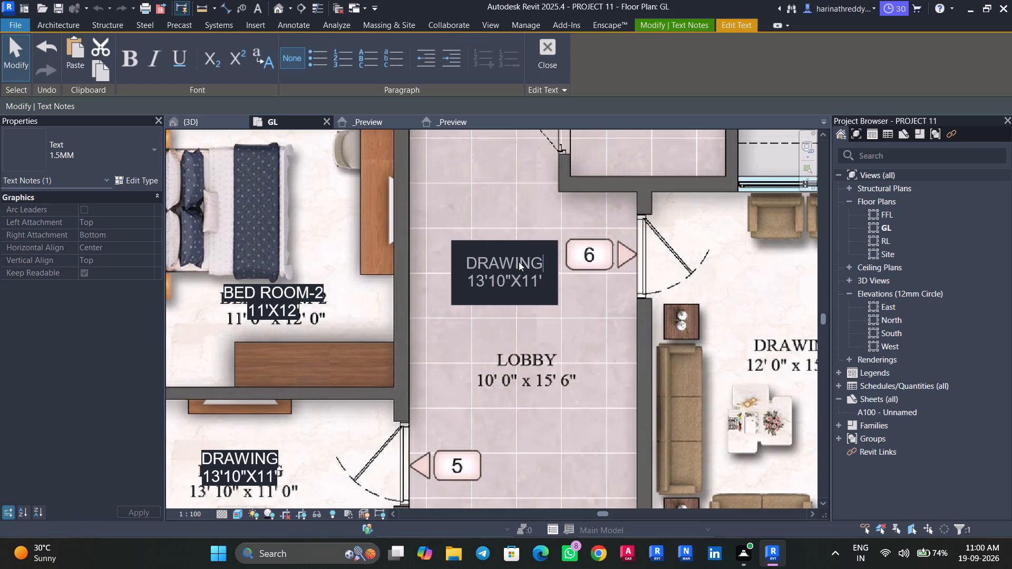
pyautogui.moveTo(541, 261); pyautogui.dragTo(463, 260)
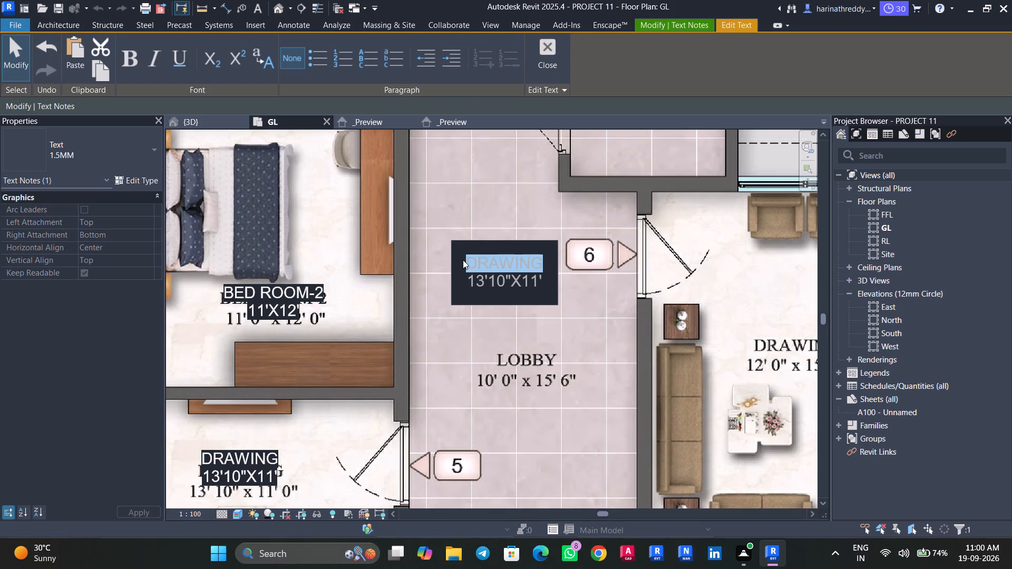
pyautogui.write('LOBBY')
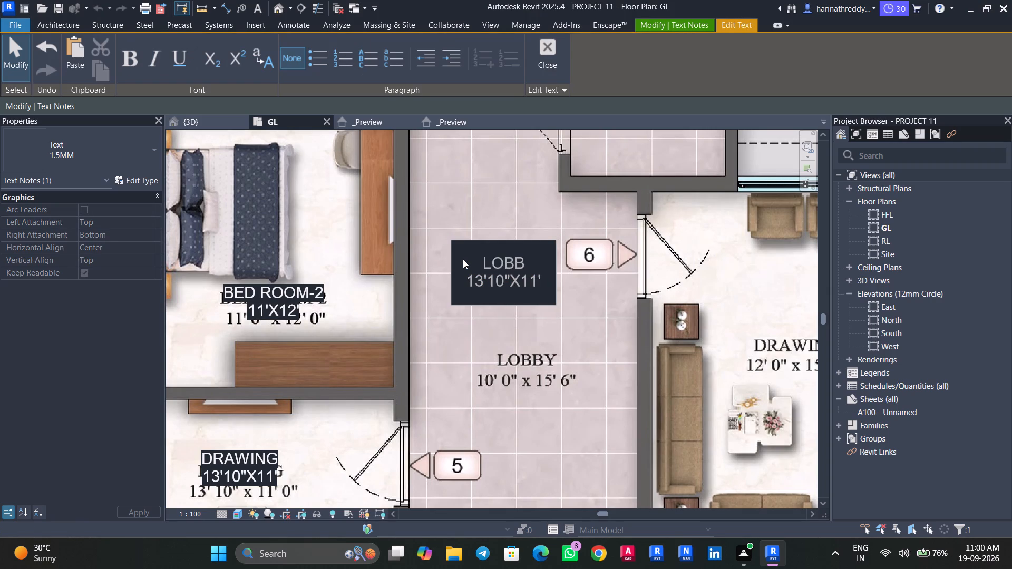
pyautogui.moveTo(547, 277); pyautogui.dragTo(466, 278)
pyautogui.write('10\'X15\'6"')
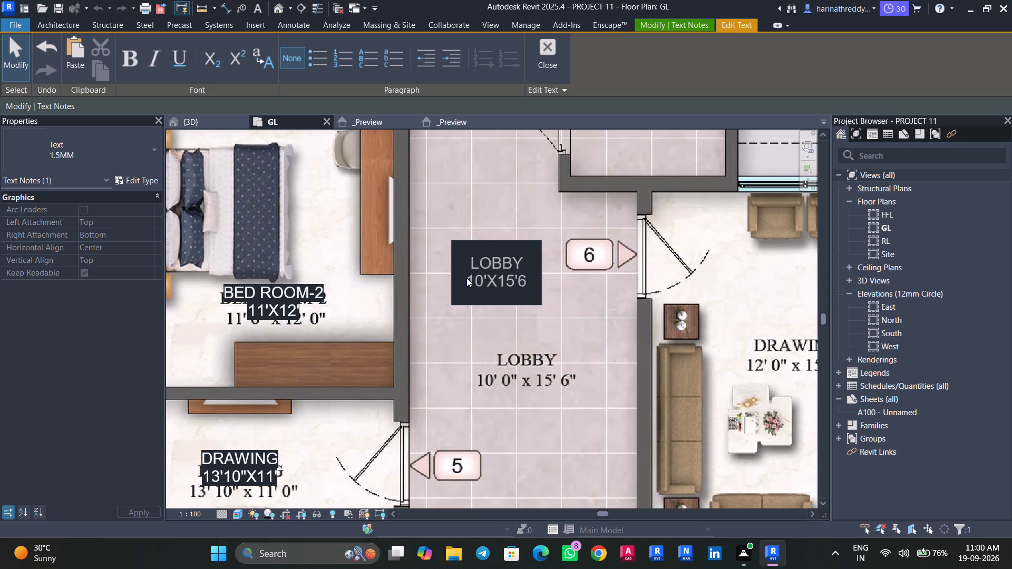
pyautogui.click(515, 316)
# Move the LOBBY 10'X15'6" note down onto the plan's LOBBY label between flats 5 and 6.
pyautogui.moveTo(455, 237); pyautogui.dragTo(468, 335)
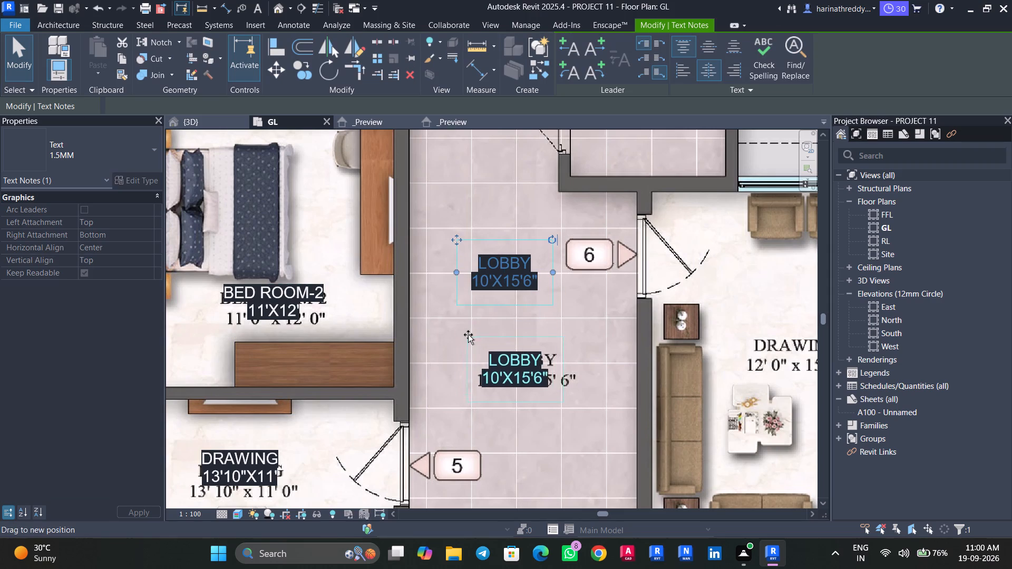
pyautogui.moveTo(468, 335); pyautogui.dragTo(471, 336)
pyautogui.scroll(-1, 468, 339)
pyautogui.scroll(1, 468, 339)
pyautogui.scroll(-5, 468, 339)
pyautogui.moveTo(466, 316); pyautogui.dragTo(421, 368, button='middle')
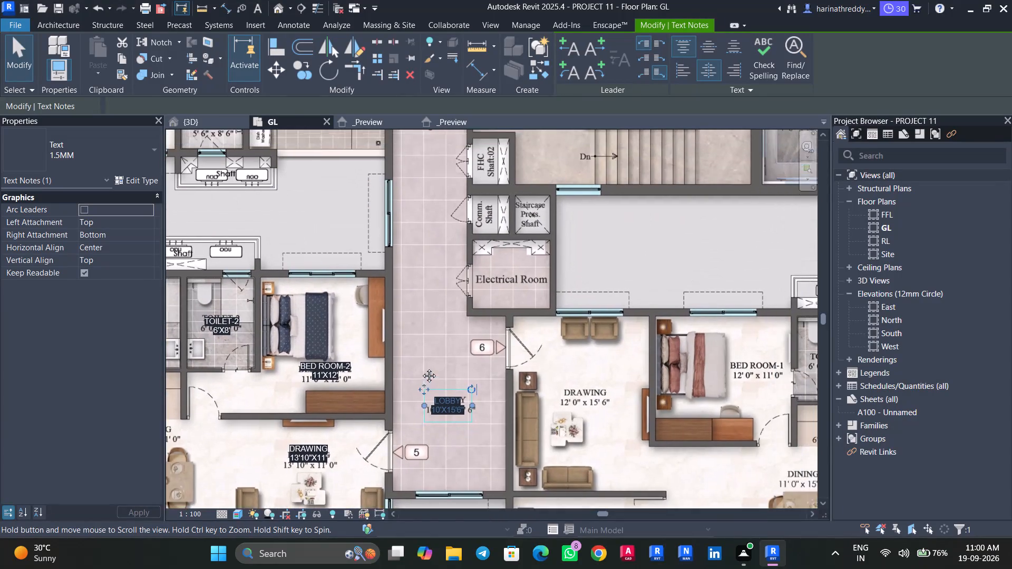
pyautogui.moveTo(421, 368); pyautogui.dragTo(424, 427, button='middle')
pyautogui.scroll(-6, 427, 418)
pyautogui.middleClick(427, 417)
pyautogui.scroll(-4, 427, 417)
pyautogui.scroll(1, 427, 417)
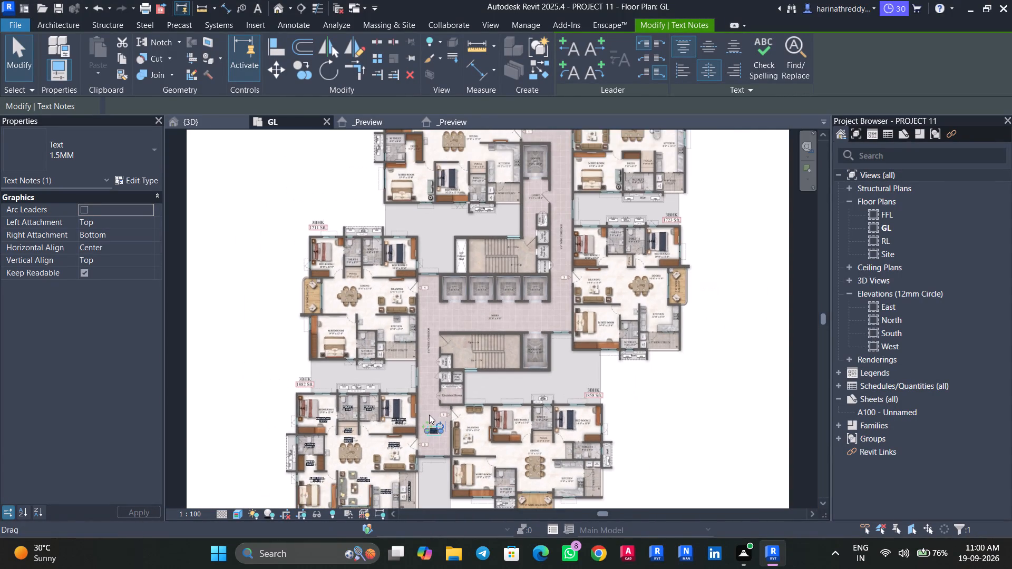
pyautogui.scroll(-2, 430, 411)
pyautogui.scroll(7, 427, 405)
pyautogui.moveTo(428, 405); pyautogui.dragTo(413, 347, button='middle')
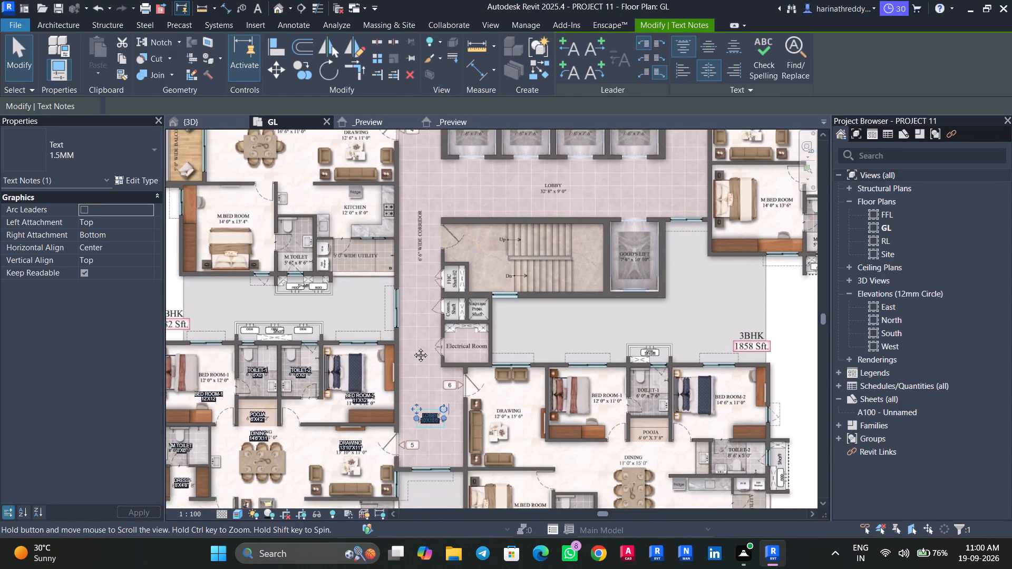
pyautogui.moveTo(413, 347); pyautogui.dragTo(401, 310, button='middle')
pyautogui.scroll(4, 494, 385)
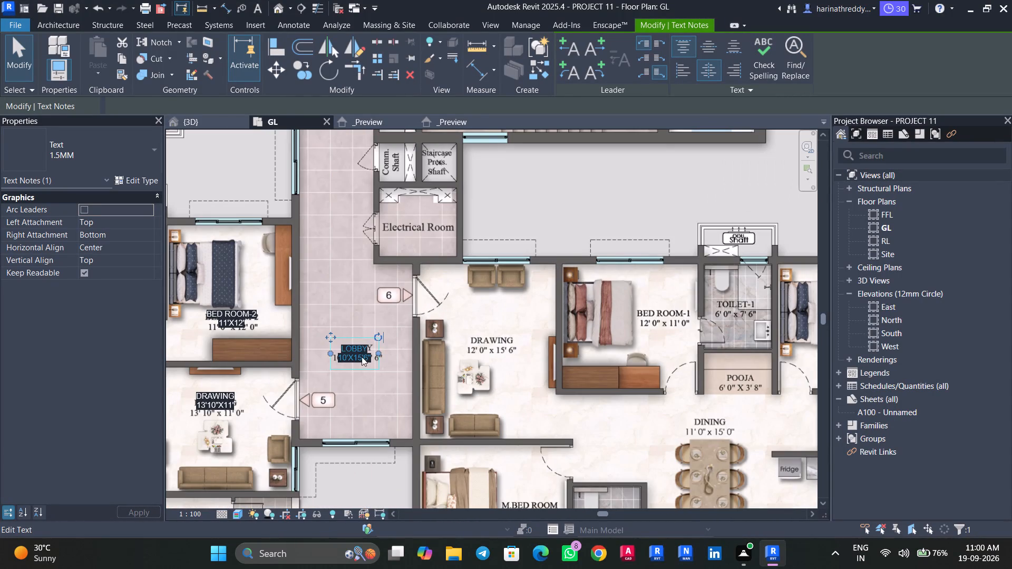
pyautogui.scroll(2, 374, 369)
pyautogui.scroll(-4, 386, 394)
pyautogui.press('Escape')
# Copy flat 5's DRAWING note into flat 6's drawing room, just above the plan's DRAWING label.
pyautogui.moveTo(382, 407); pyautogui.dragTo(394, 359, button='middle')
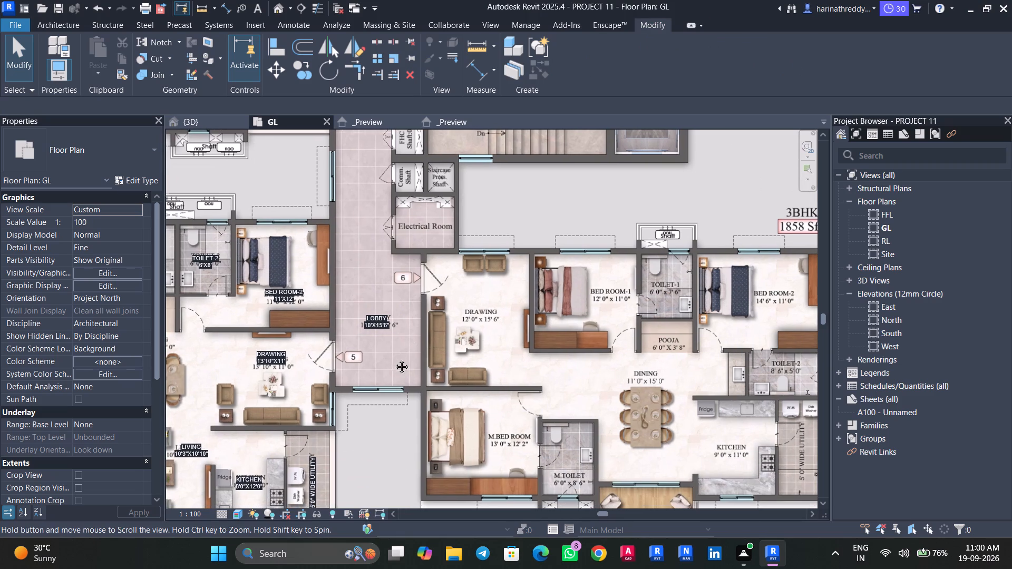
pyautogui.moveTo(394, 359); pyautogui.dragTo(394, 360, button='middle')
pyautogui.press('Tab')
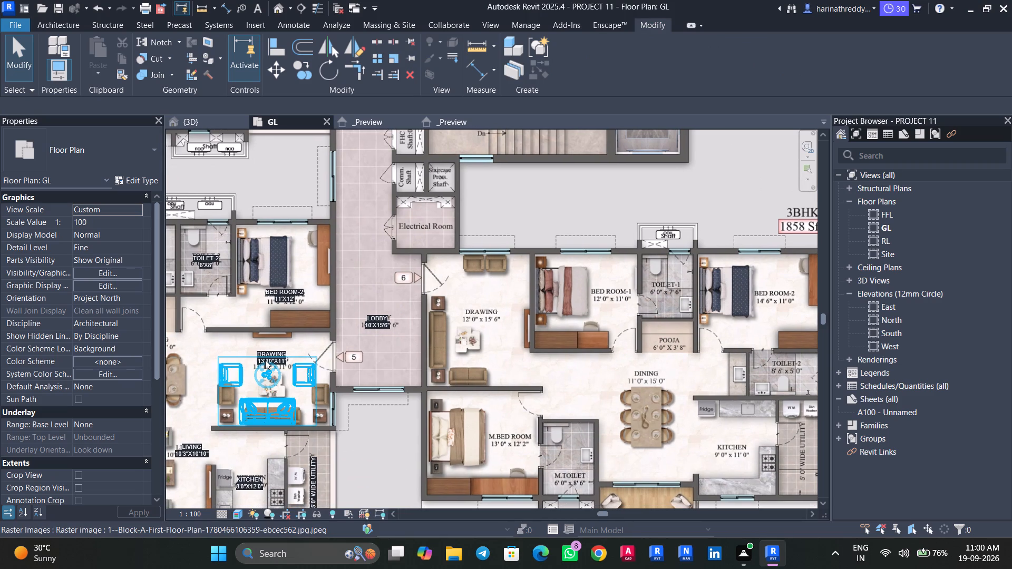
pyautogui.press('Tab')
pyautogui.click(265, 355)
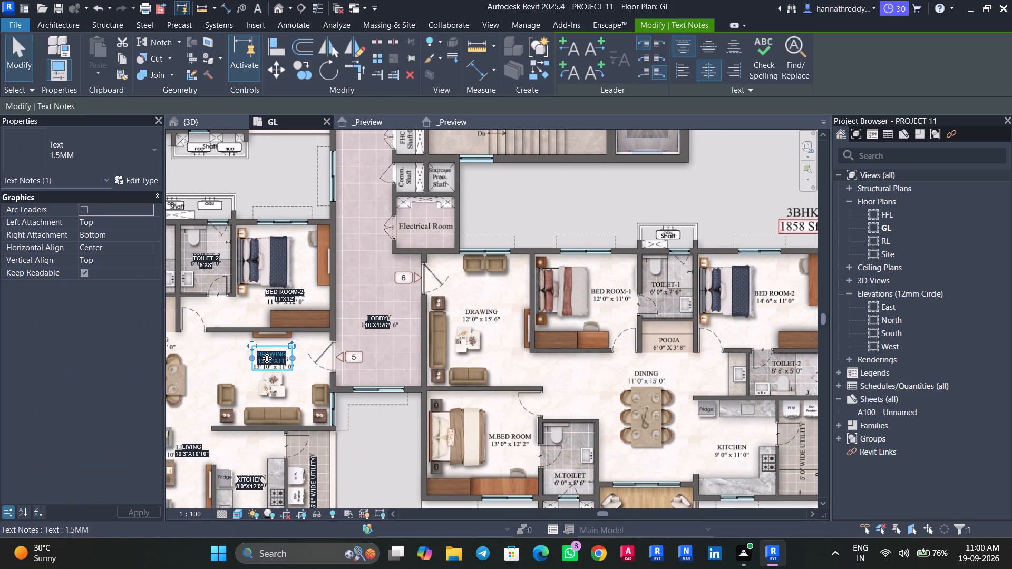
pyautogui.keyDown('ctrl'); pyautogui.moveTo(266, 358); pyautogui.dragTo(474, 299); pyautogui.keyUp('ctrl')
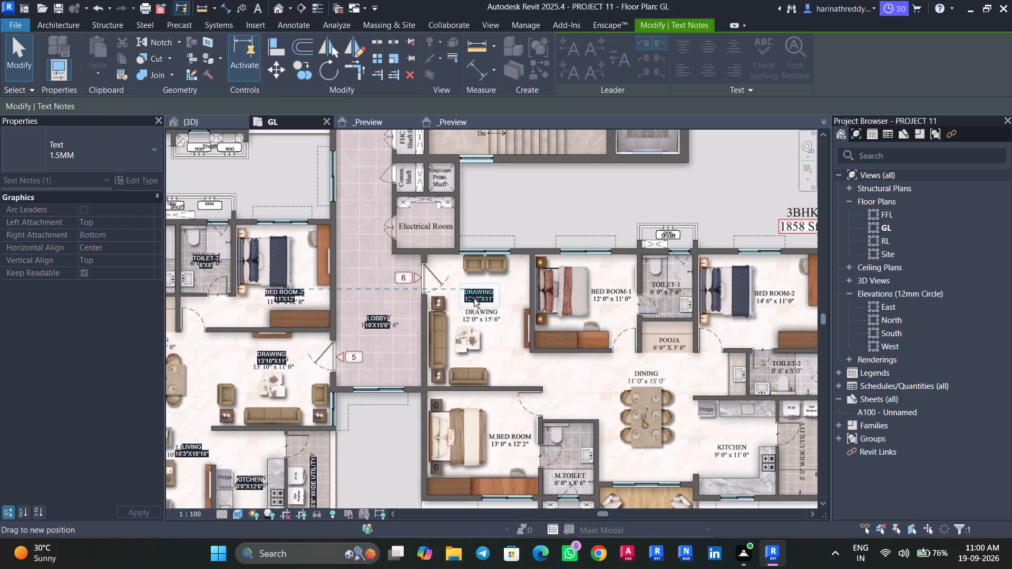
pyautogui.keyDown('ctrl'); pyautogui.moveTo(474, 299); pyautogui.dragTo(476, 299); pyautogui.keyUp('ctrl')
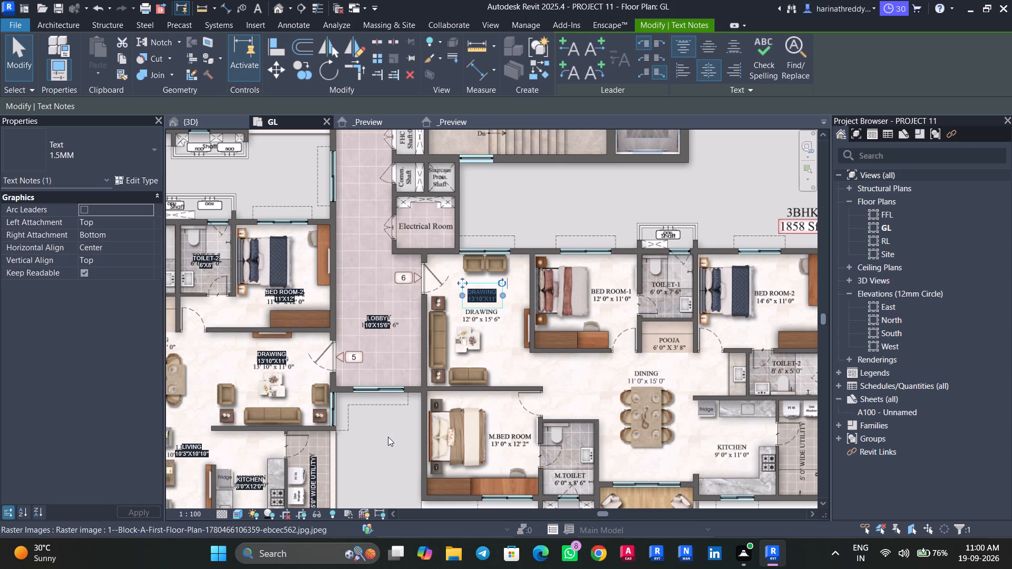
# Copy the vertical 5'0" WIDE UTILITY note from flat 5 onto the utility label beside flat 6's kitchen.
pyautogui.moveTo(388, 434); pyautogui.dragTo(392, 357, button='middle')
pyautogui.scroll(-3, 392, 357)
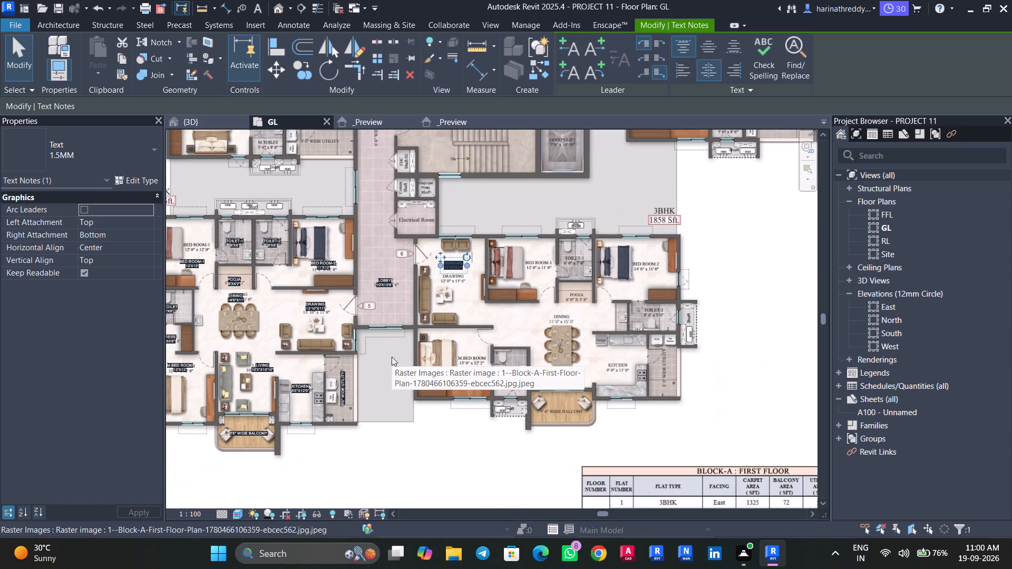
pyautogui.scroll(3, 392, 358)
pyautogui.moveTo(392, 360); pyautogui.dragTo(306, 354, button='middle')
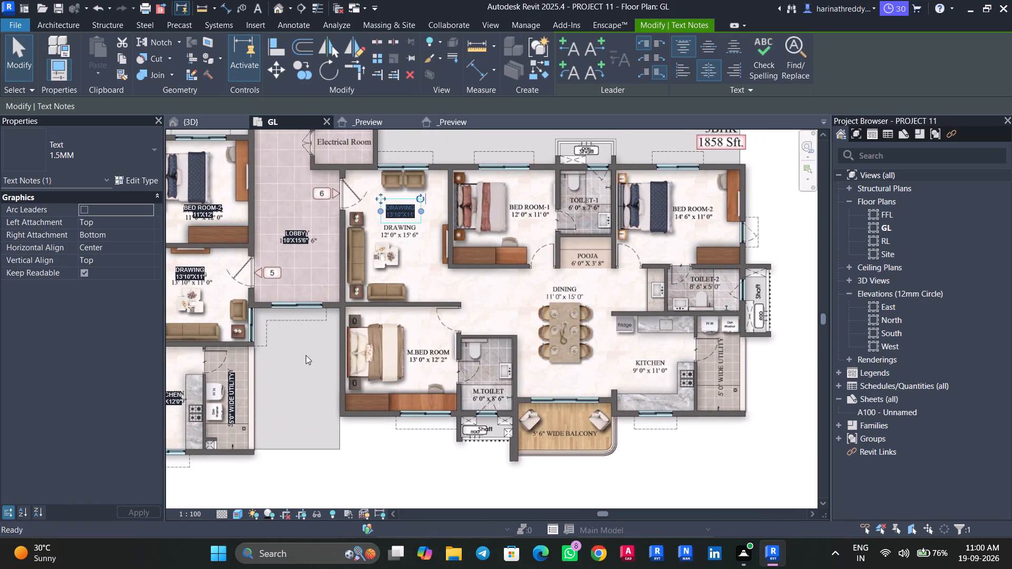
pyautogui.press('Tab')
pyautogui.click(237, 398)
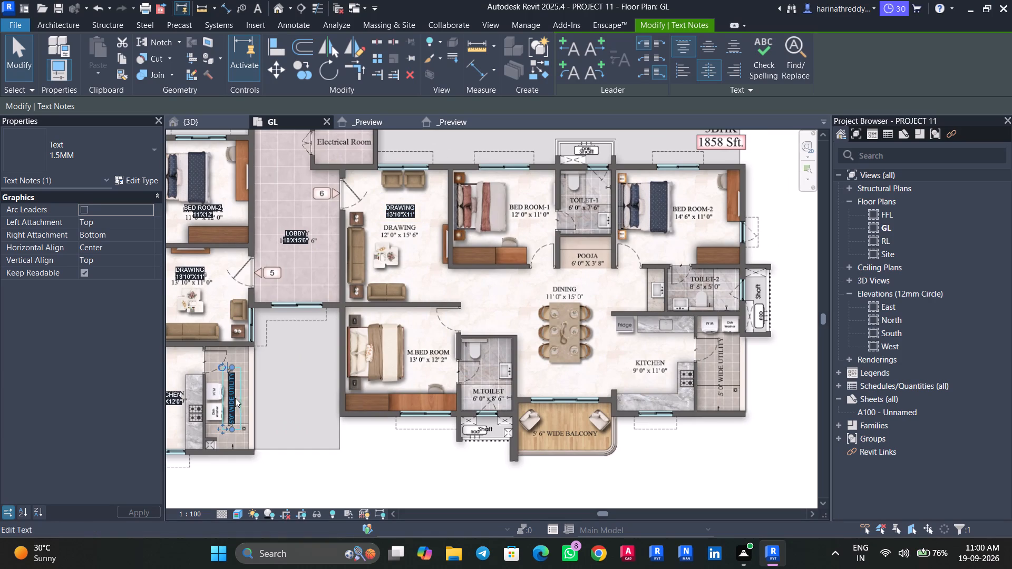
pyautogui.keyDown('ctrl'); pyautogui.moveTo(231, 401); pyautogui.dragTo(648, 369); pyautogui.keyUp('ctrl')
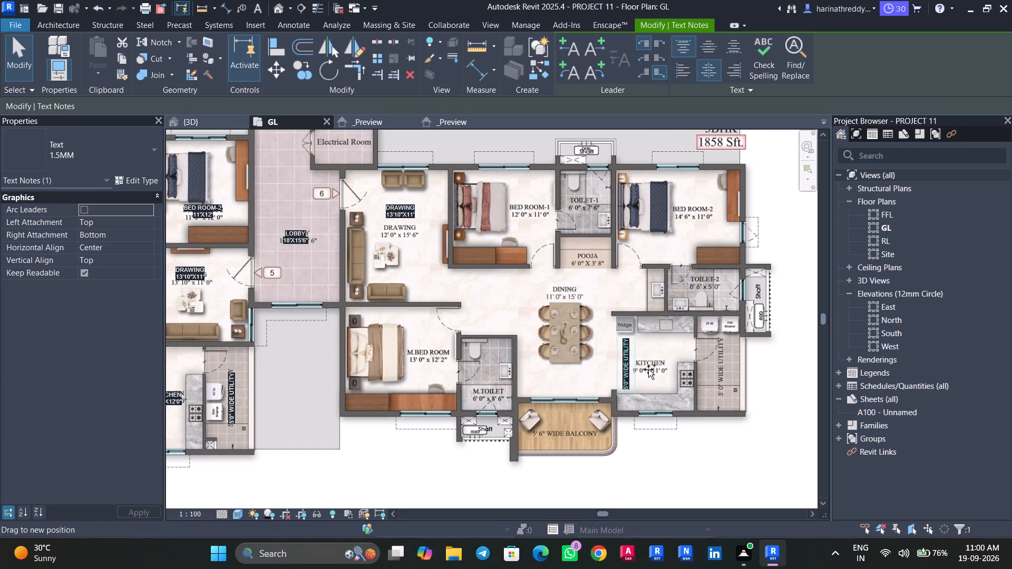
pyautogui.keyDown('ctrl'); pyautogui.moveTo(648, 369); pyautogui.dragTo(722, 374); pyautogui.keyUp('ctrl')
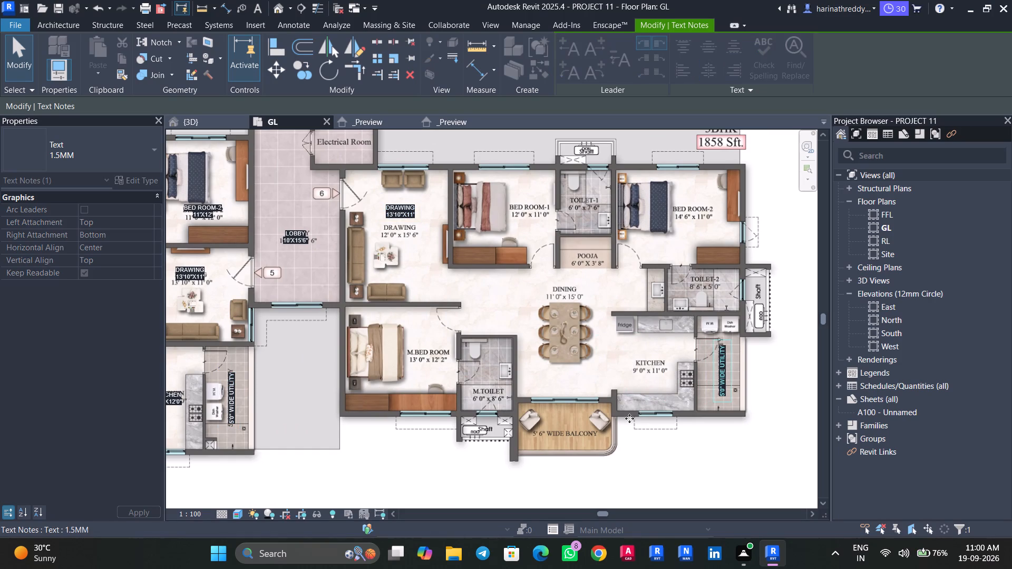
# Copy flat 5's KITCHEN note into flat 6's kitchen, beside the plan's KITCHEN label.
pyautogui.scroll(-3, 348, 459)
pyautogui.scroll(2, 306, 469)
pyautogui.moveTo(304, 466); pyautogui.dragTo(322, 448, button='middle')
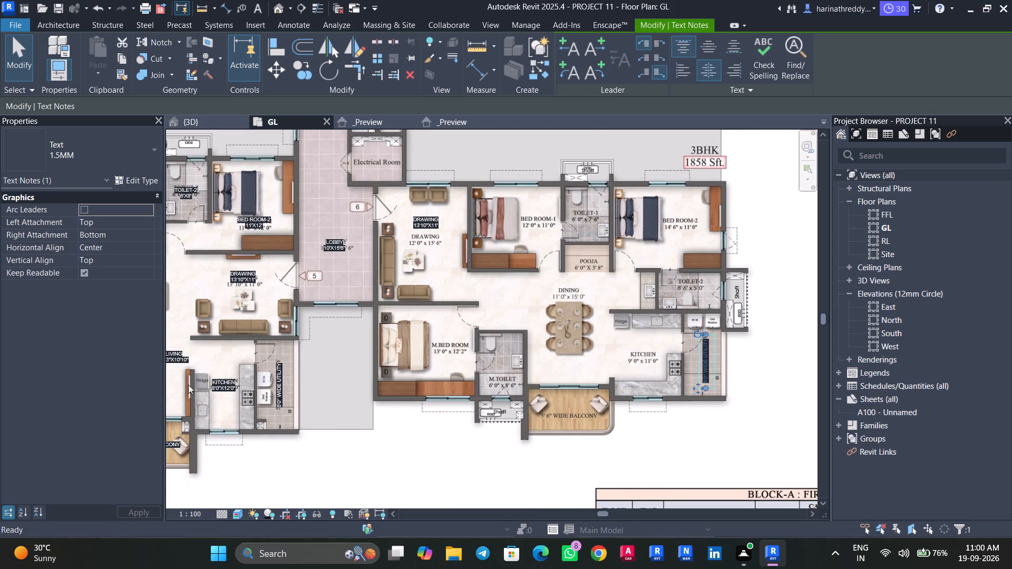
pyautogui.press('Tab')
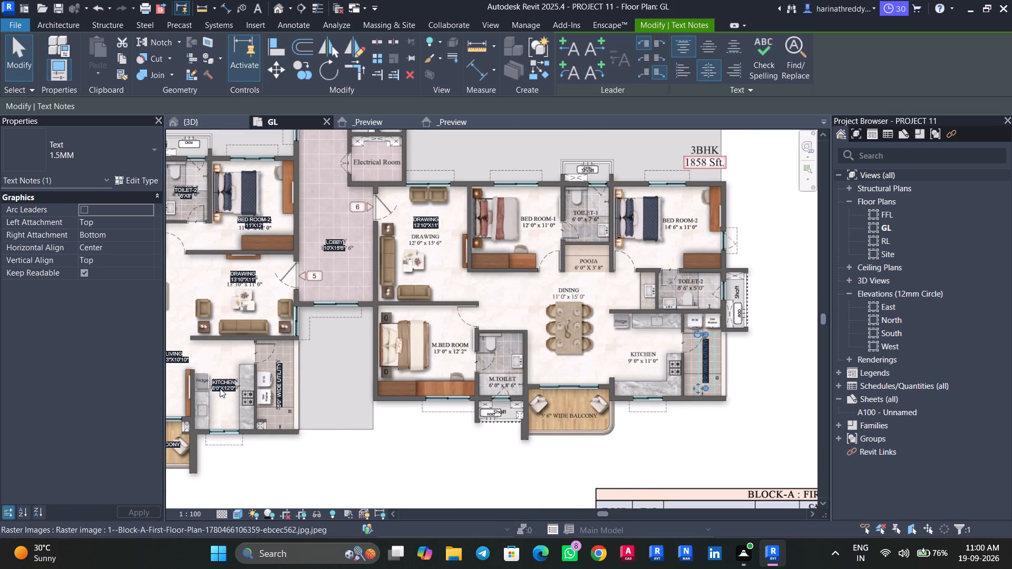
pyautogui.press('Tab')
pyautogui.press('Tab')
pyautogui.press('Tab')
pyautogui.click(223, 386)
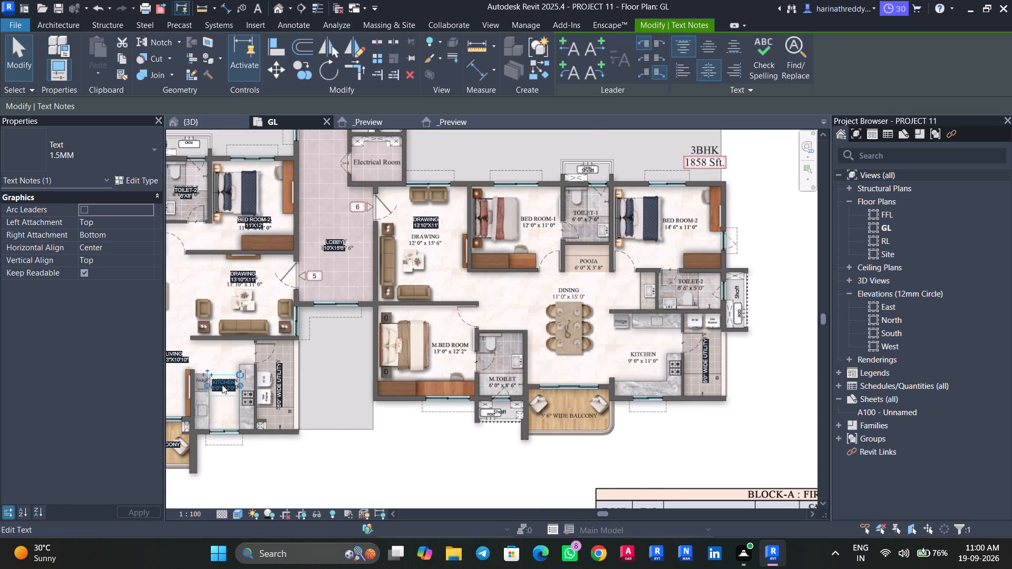
pyautogui.keyDown('ctrl'); pyautogui.moveTo(221, 384); pyautogui.dragTo(611, 360); pyautogui.keyUp('ctrl')
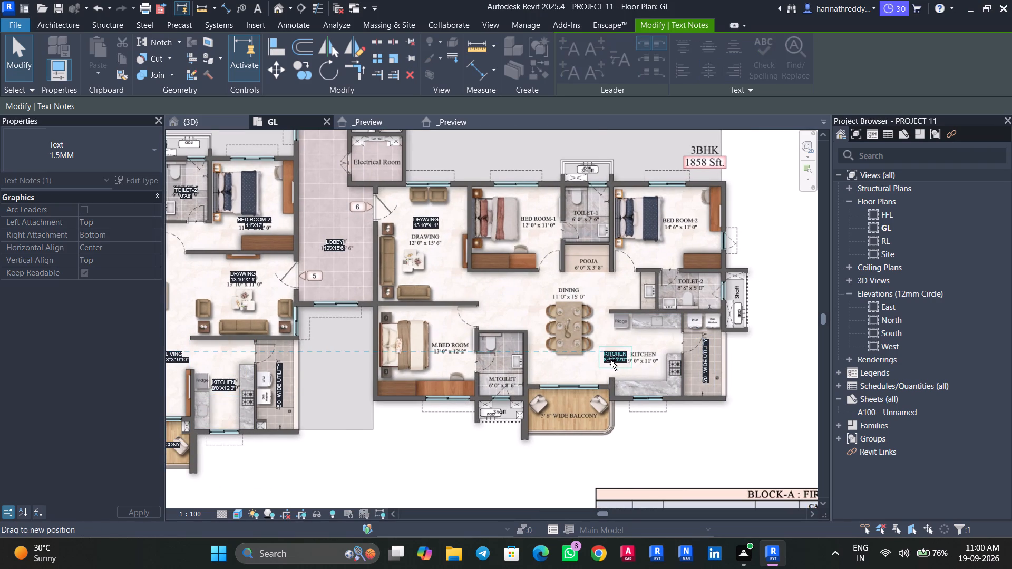
pyautogui.keyDown('ctrl'); pyautogui.moveTo(611, 360); pyautogui.dragTo(613, 360); pyautogui.keyUp('ctrl')
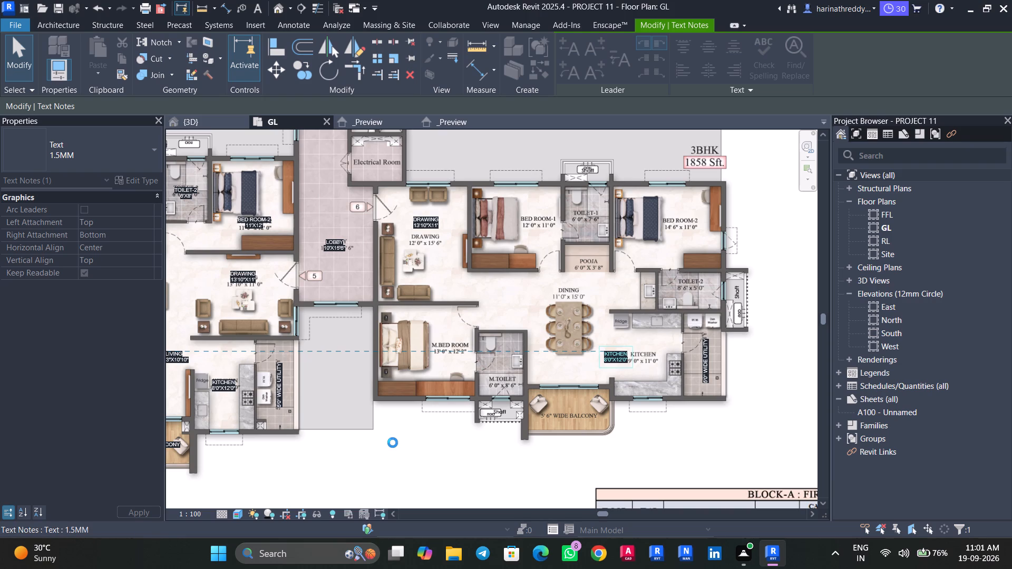
# Copy flat 5's 5'8" WIDE BALCONY note onto the plan's balcony label in flat 6, below the dining area.
pyautogui.scroll(-2, 393, 443)
pyautogui.moveTo(393, 443); pyautogui.dragTo(425, 402, button='middle')
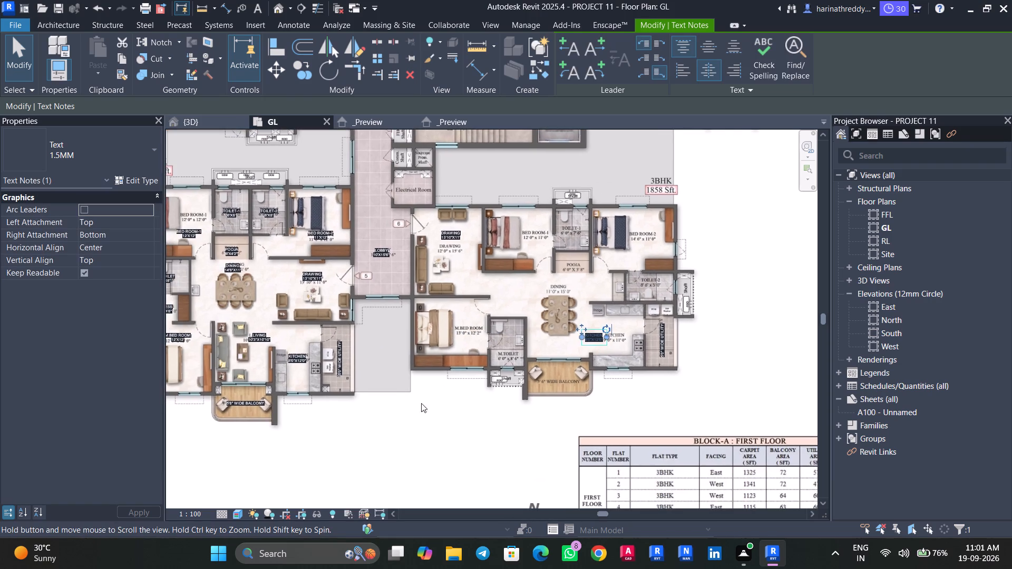
pyautogui.scroll(4, 275, 405)
pyautogui.press('Tab')
pyautogui.press('Tab')
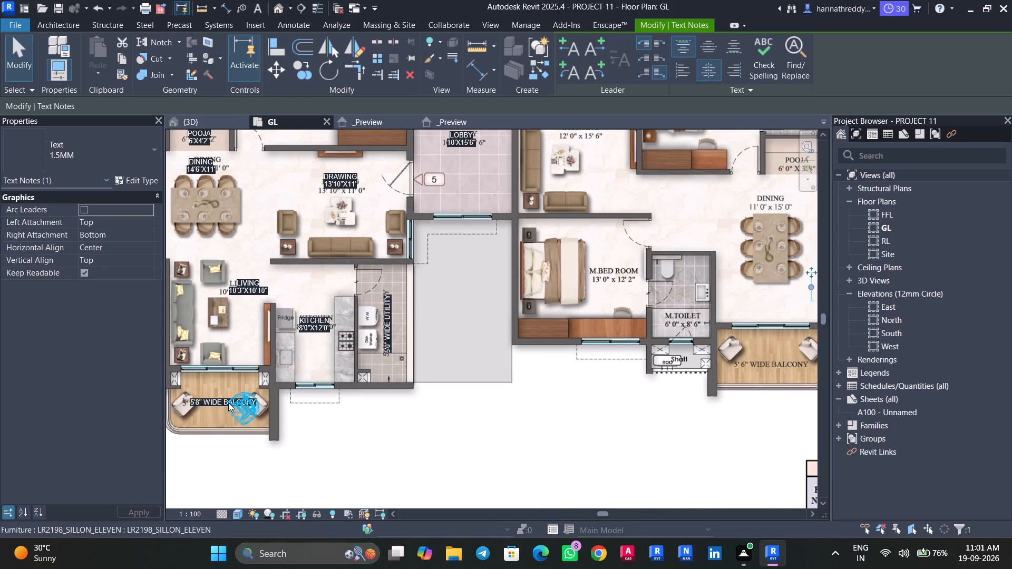
pyautogui.press('Tab')
pyautogui.press('Tab')
pyautogui.press('Tab')
pyautogui.click(221, 402)
pyautogui.scroll(-3, 221, 402)
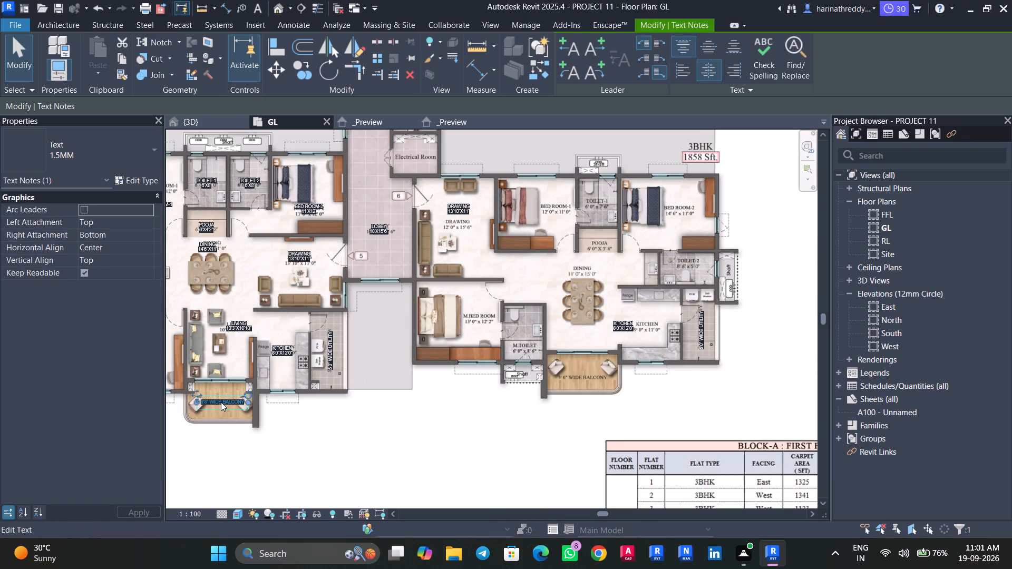
pyautogui.keyDown('ctrl'); pyautogui.moveTo(220, 402); pyautogui.dragTo(577, 381); pyautogui.keyUp('ctrl')
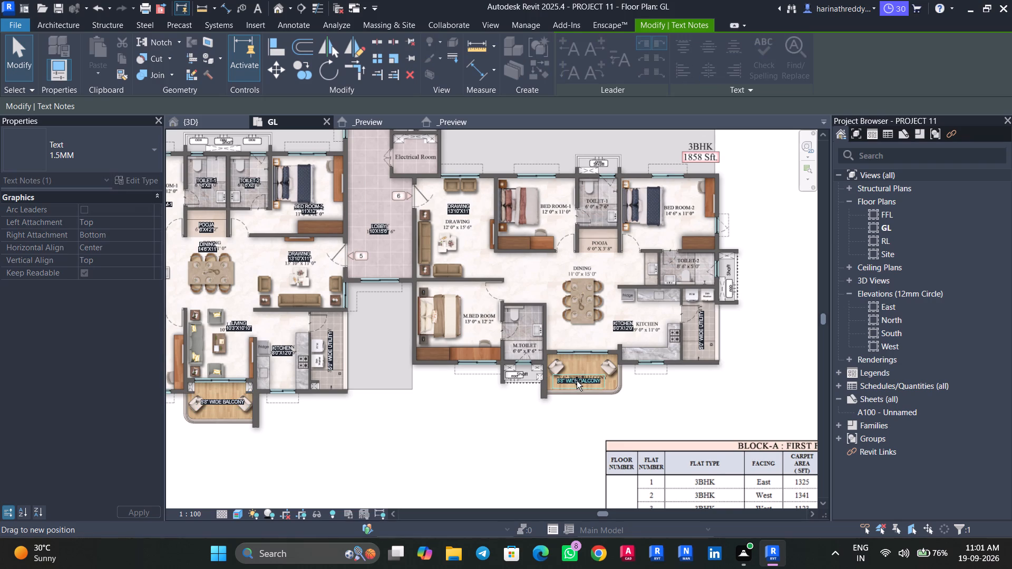
pyautogui.keyDown('ctrl'); pyautogui.moveTo(577, 381); pyautogui.dragTo(578, 379); pyautogui.keyUp('ctrl')
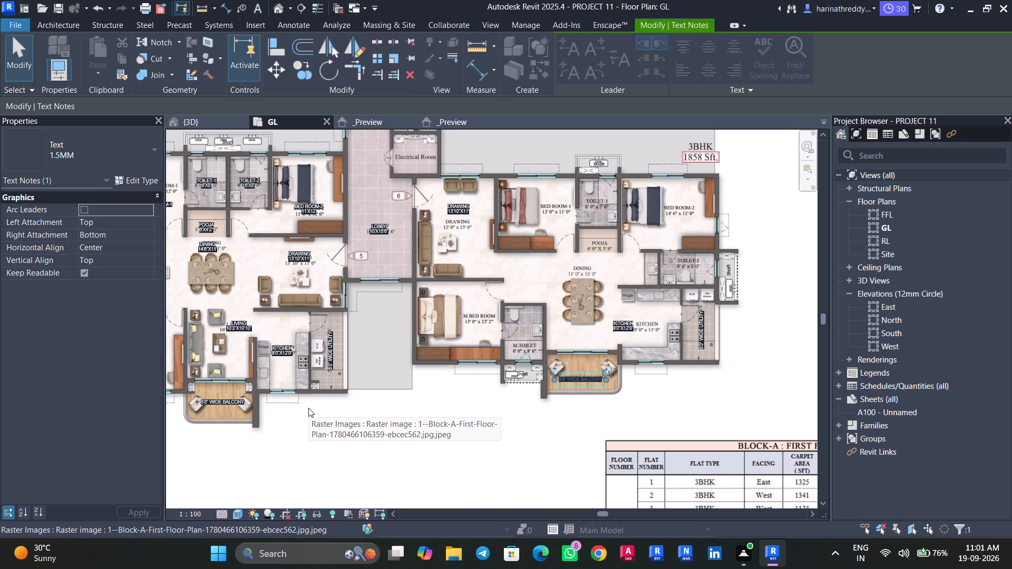
# Copy flat 5's M.BED ROOM note into flat 6's master bedroom, just below the plan's M.BED ROOM label.
pyautogui.scroll(-3, 309, 415)
pyautogui.scroll(4, 309, 417)
pyautogui.moveTo(309, 417); pyautogui.dragTo(355, 460, button='middle')
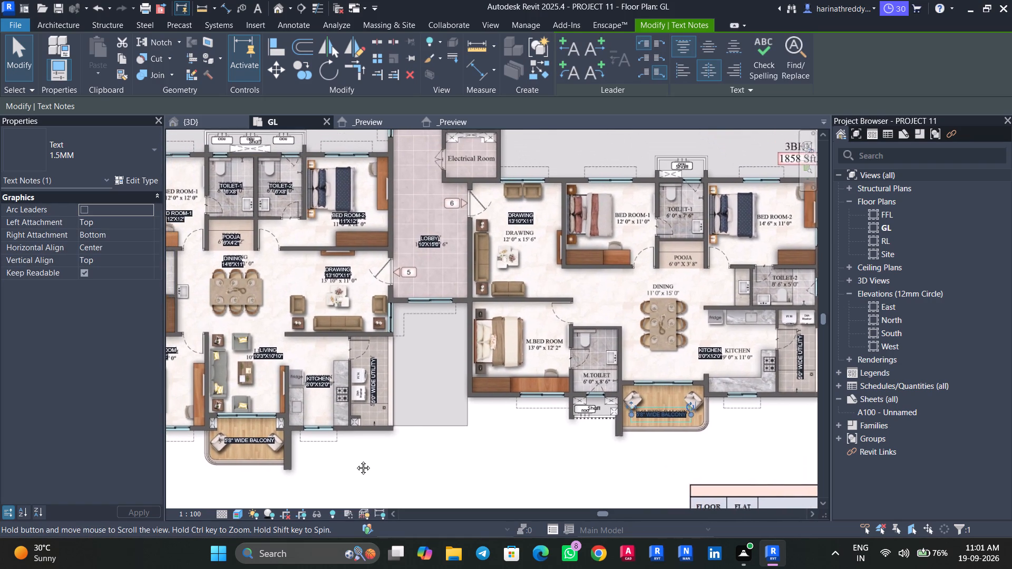
pyautogui.moveTo(355, 460); pyautogui.dragTo(363, 458, button='middle')
pyautogui.press('Tab')
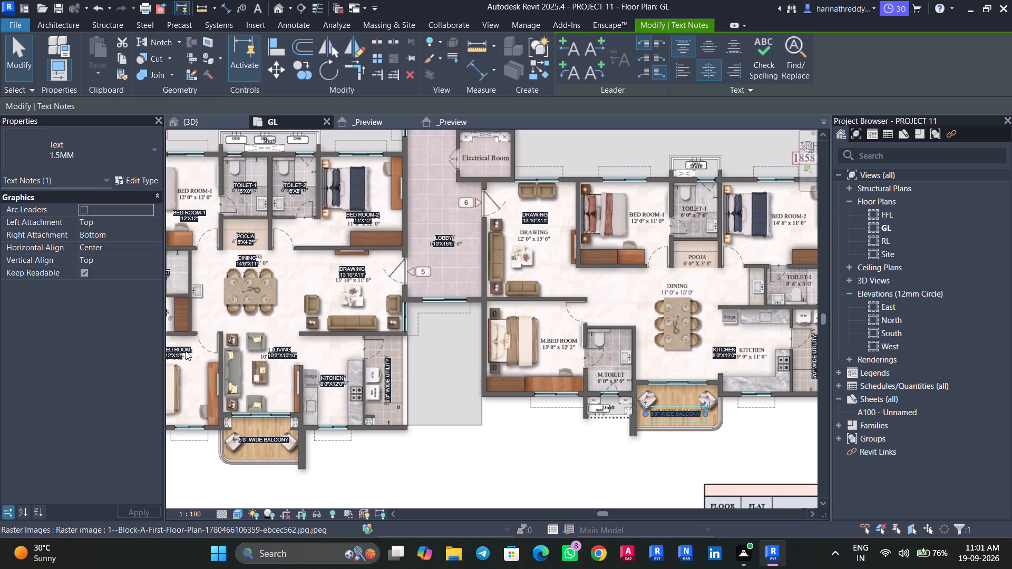
pyautogui.keyDown('ctrl'); pyautogui.moveTo(177, 348); pyautogui.dragTo(563, 341); pyautogui.keyUp('ctrl')
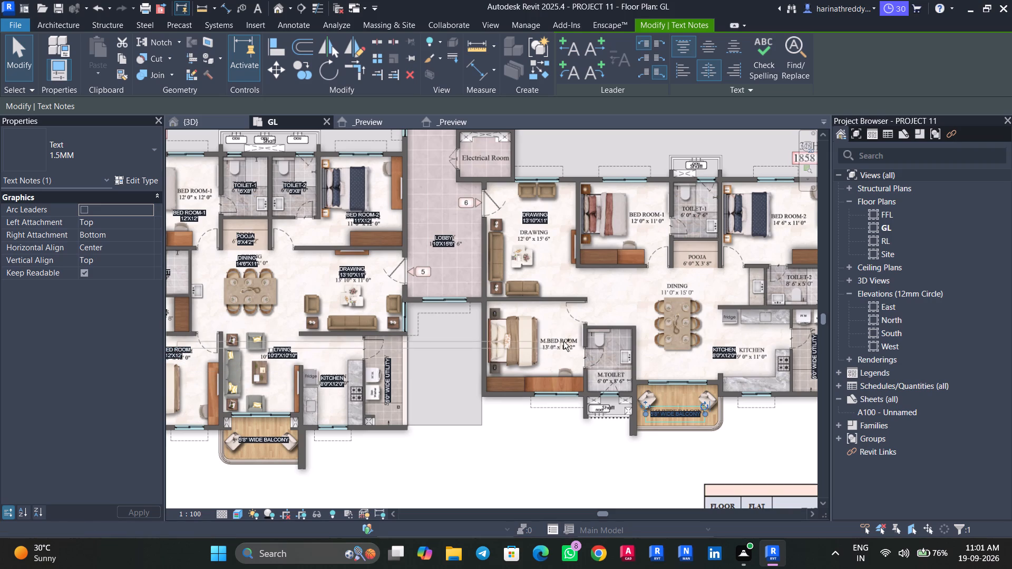
pyautogui.keyDown('ctrl'); pyautogui.moveTo(563, 341); pyautogui.dragTo(564, 341); pyautogui.keyUp('ctrl')
pyautogui.click(181, 351)
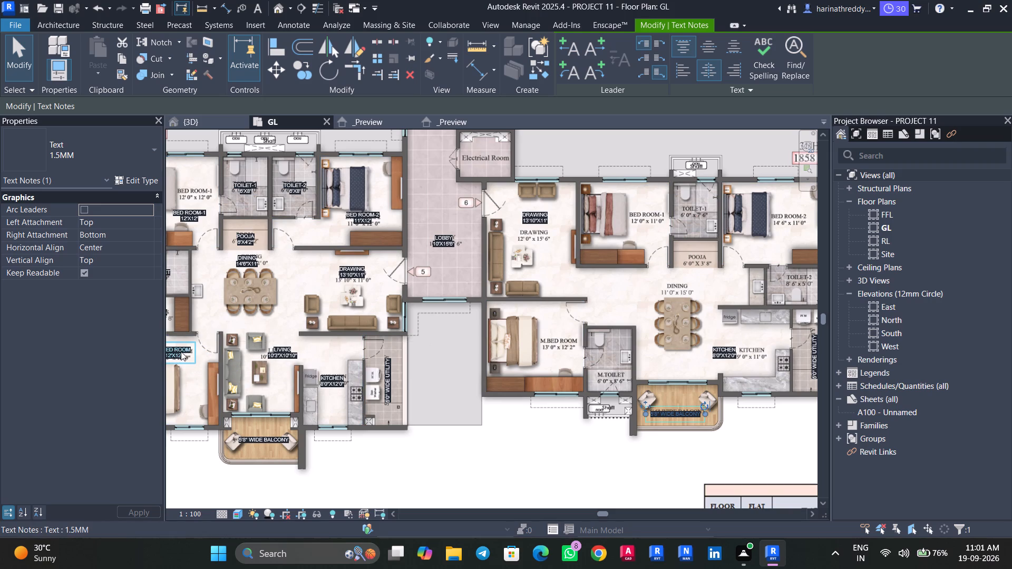
pyautogui.keyDown('ctrl'); pyautogui.moveTo(178, 355); pyautogui.dragTo(544, 352); pyautogui.keyUp('ctrl')
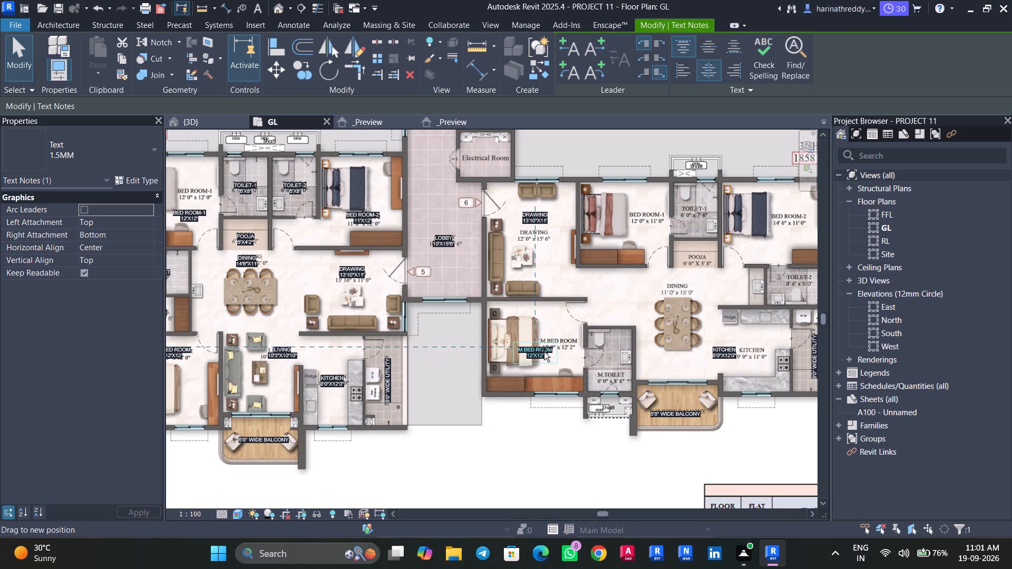
pyautogui.keyDown('ctrl'); pyautogui.moveTo(544, 352); pyautogui.dragTo(565, 365); pyautogui.keyUp('ctrl')
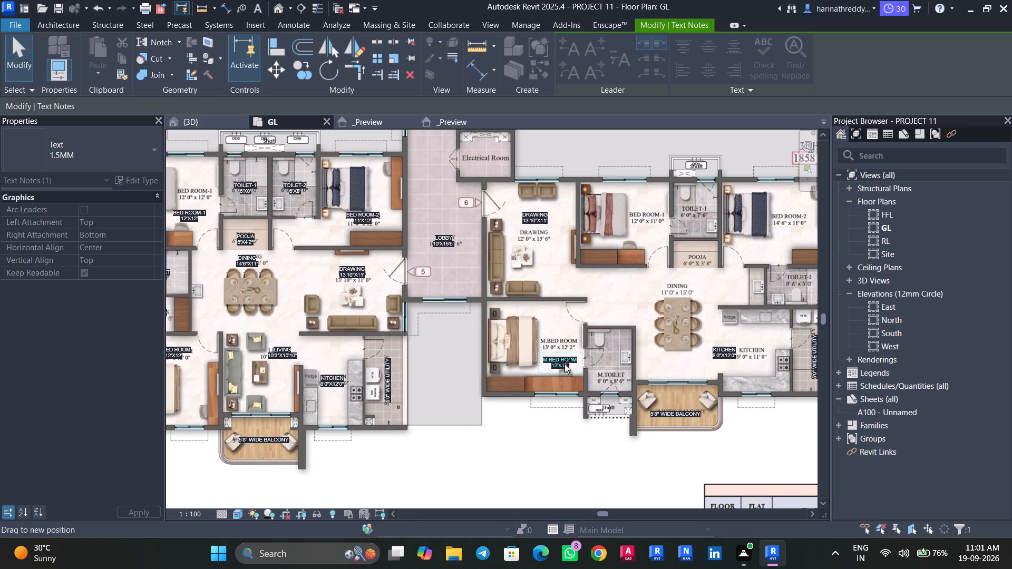
pyautogui.keyDown('ctrl'); pyautogui.moveTo(565, 365); pyautogui.dragTo(565, 362); pyautogui.keyUp('ctrl')
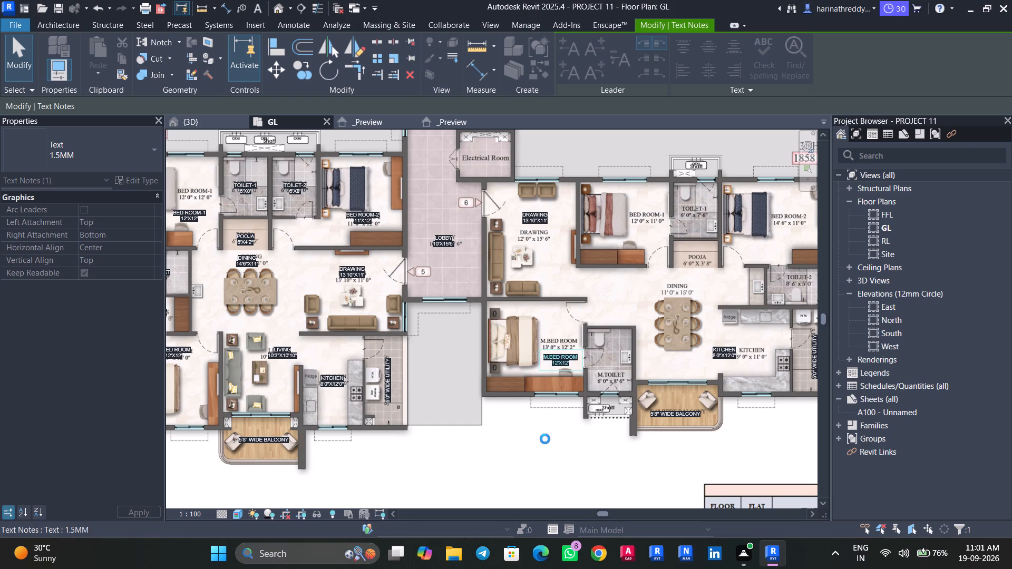
# Copy flat 5's DINING note into flat 6's dining area, beside the plan's DINING label.
pyautogui.scroll(-1, 548, 442)
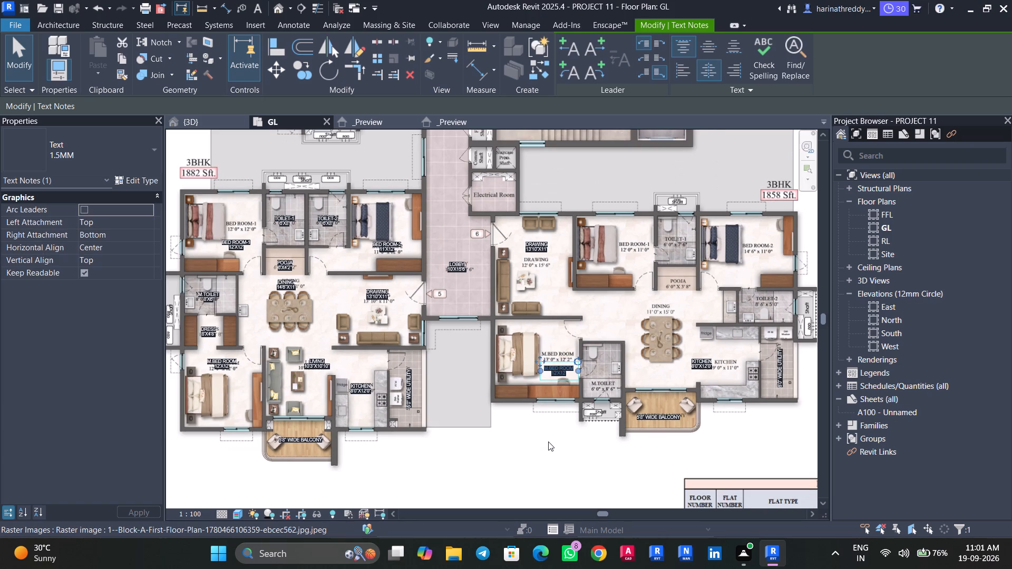
pyautogui.moveTo(547, 442); pyautogui.dragTo(491, 457, button='middle')
pyautogui.press('Tab')
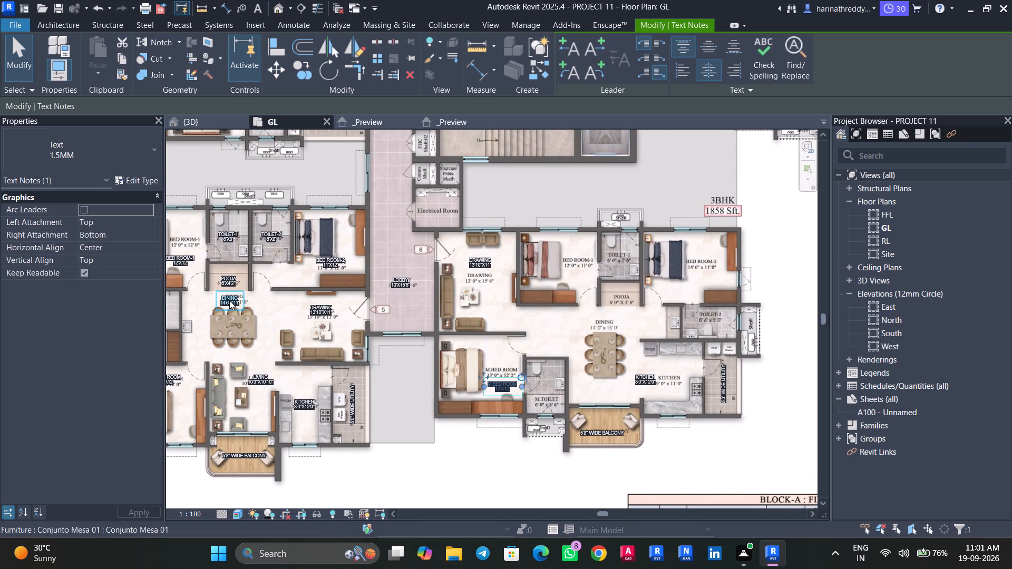
pyautogui.click(229, 300)
pyautogui.keyDown('ctrl'); pyautogui.moveTo(228, 300); pyautogui.dragTo(494, 310); pyautogui.keyUp('ctrl')
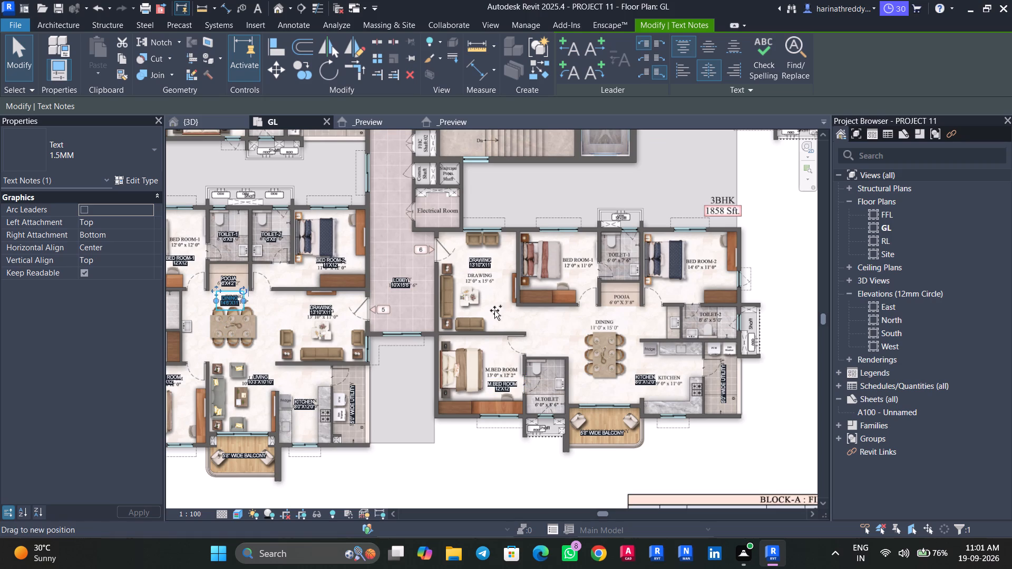
pyautogui.keyDown('ctrl'); pyautogui.moveTo(494, 310); pyautogui.dragTo(574, 320); pyautogui.keyUp('ctrl')
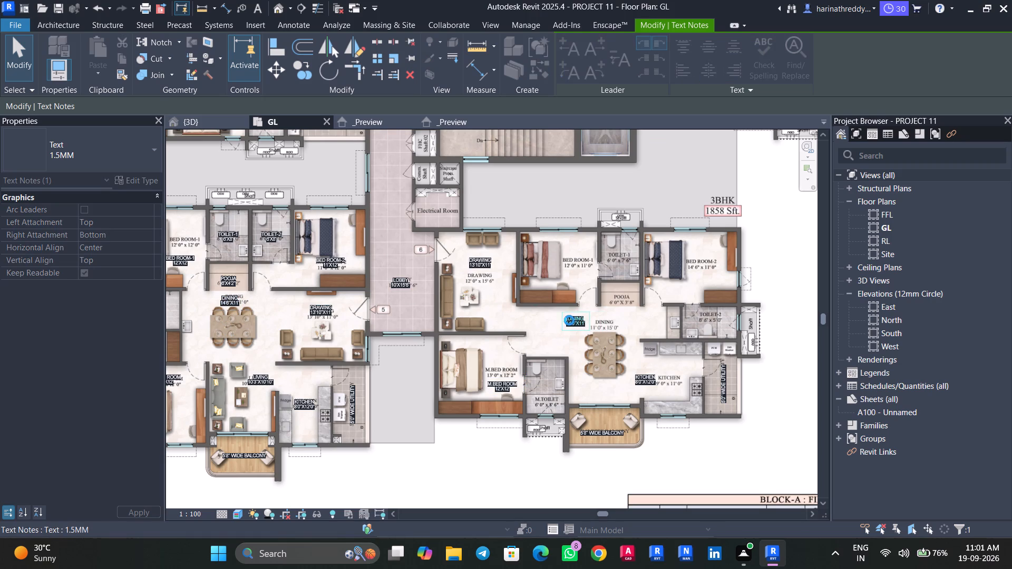
# Copy flat 5's POOJA note onto the plan's POOJA label in flat 6.
pyautogui.press('Tab')
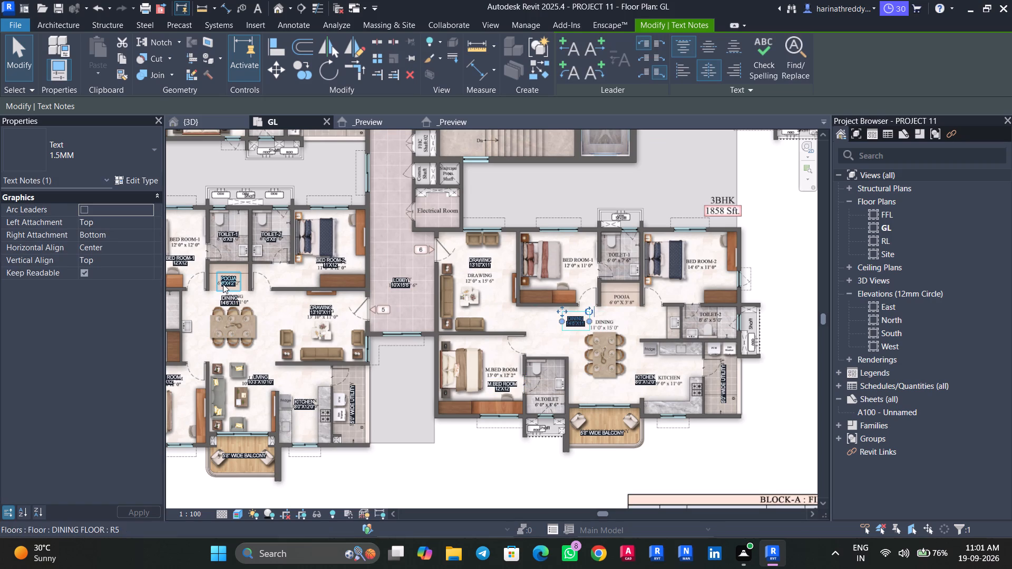
pyautogui.click(223, 284)
pyautogui.keyDown('ctrl'); pyautogui.moveTo(227, 283); pyautogui.dragTo(531, 292); pyautogui.keyUp('ctrl')
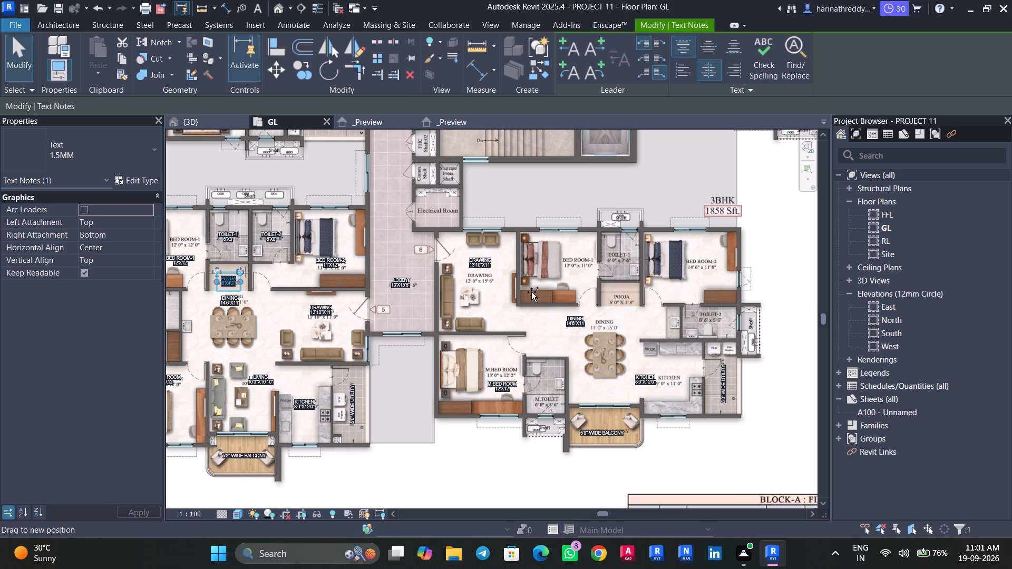
pyautogui.keyDown('ctrl'); pyautogui.moveTo(531, 292); pyautogui.dragTo(620, 298); pyautogui.keyUp('ctrl')
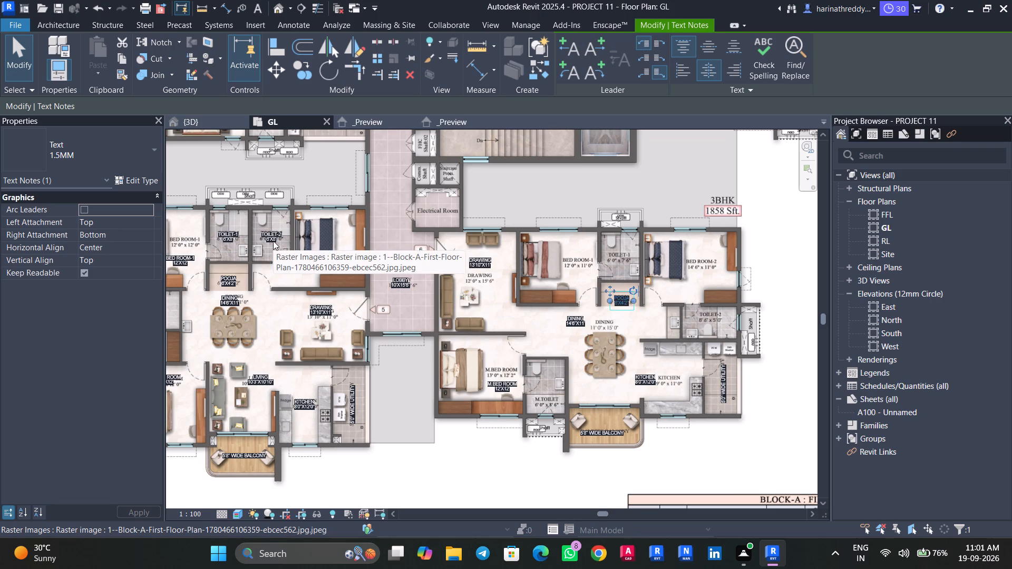
# Copy flat 5's TOILET-2 note into flat 6's Toilet-2, over the plan's TOILET-2 label.
pyautogui.press('Tab')
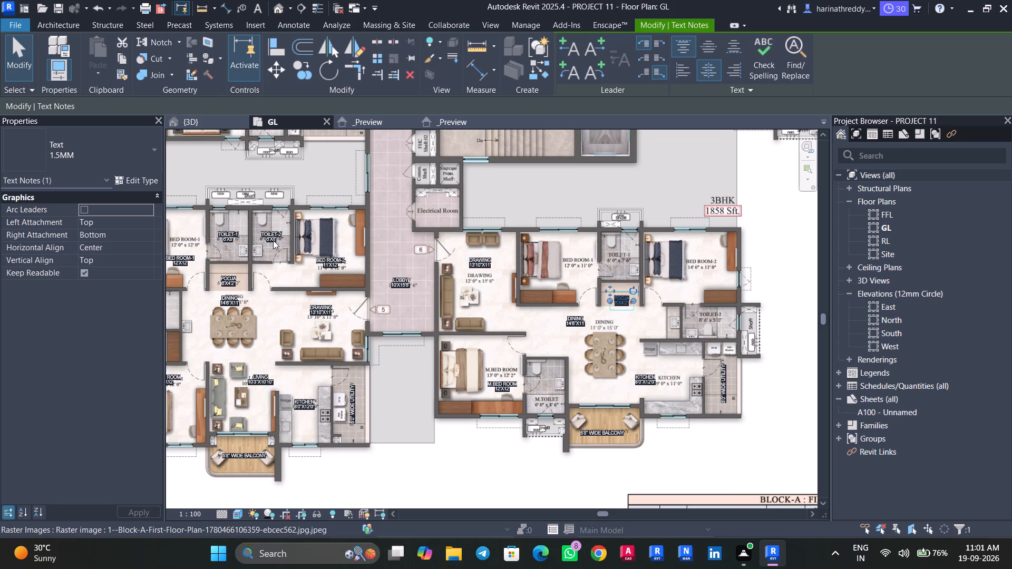
pyautogui.press('Tab')
pyautogui.press('Tab')
pyautogui.click(265, 238)
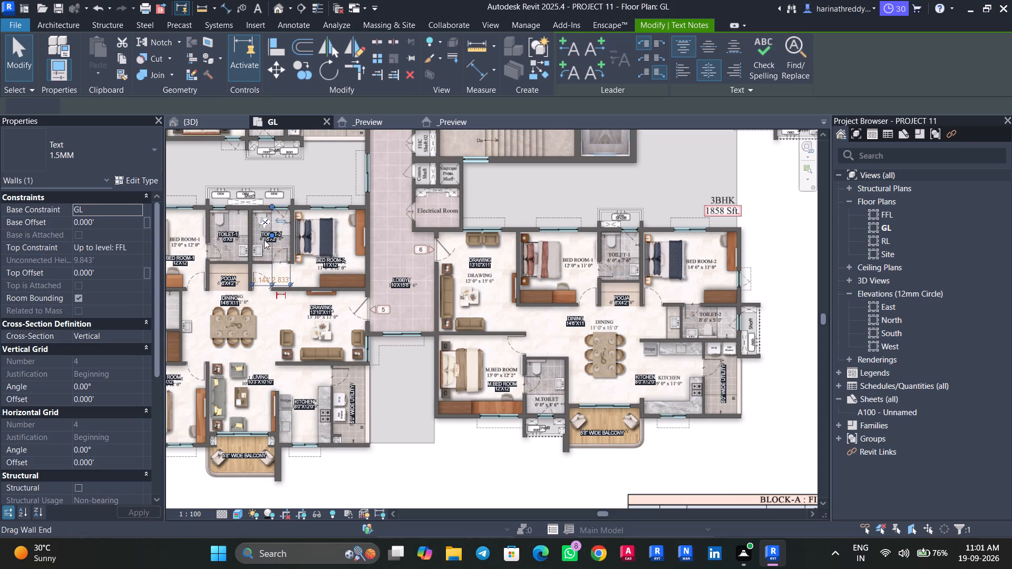
pyautogui.press('Escape')
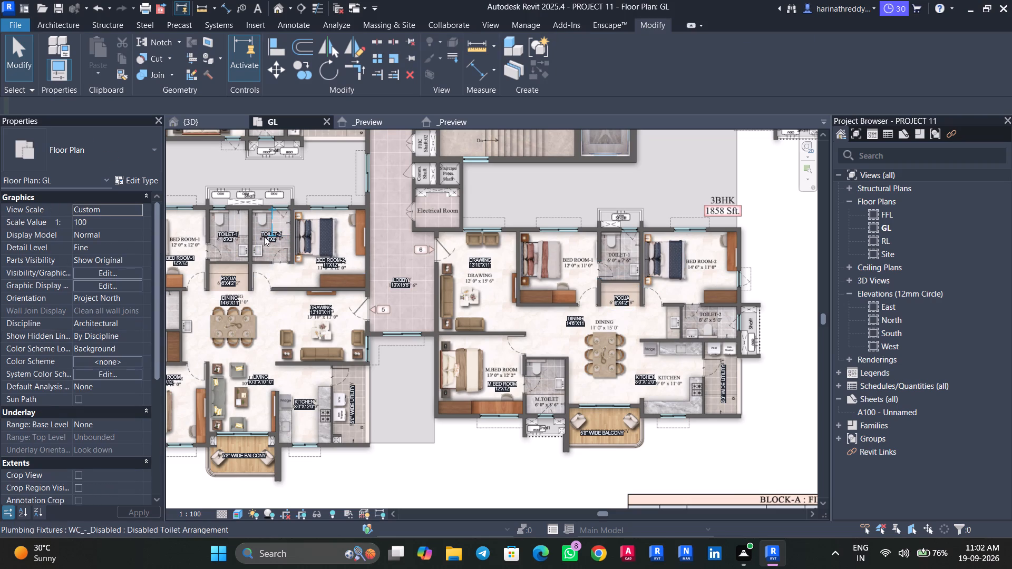
pyautogui.press('Tab')
pyautogui.press('Tab')
pyautogui.press('Tab')
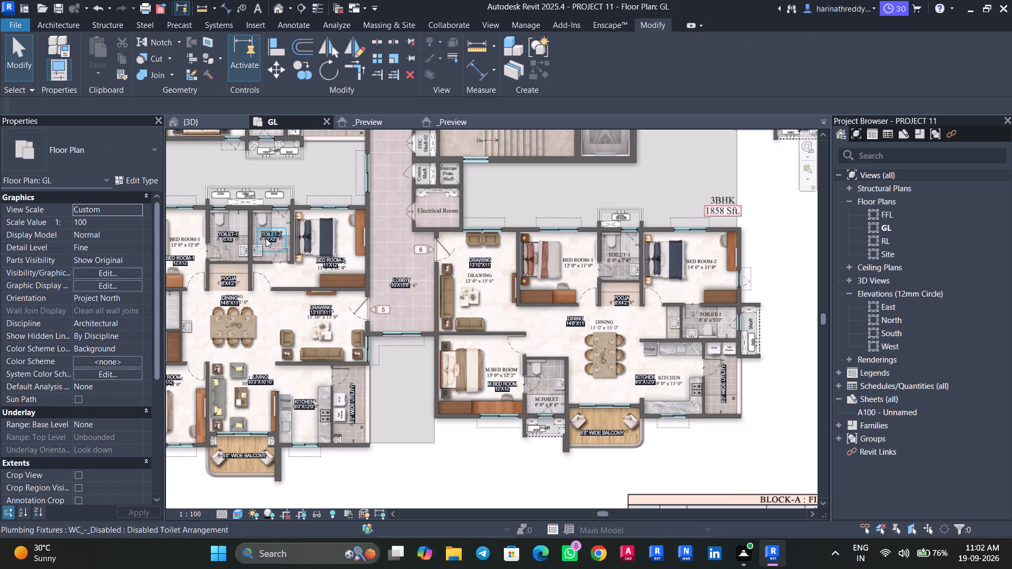
pyautogui.click(266, 238)
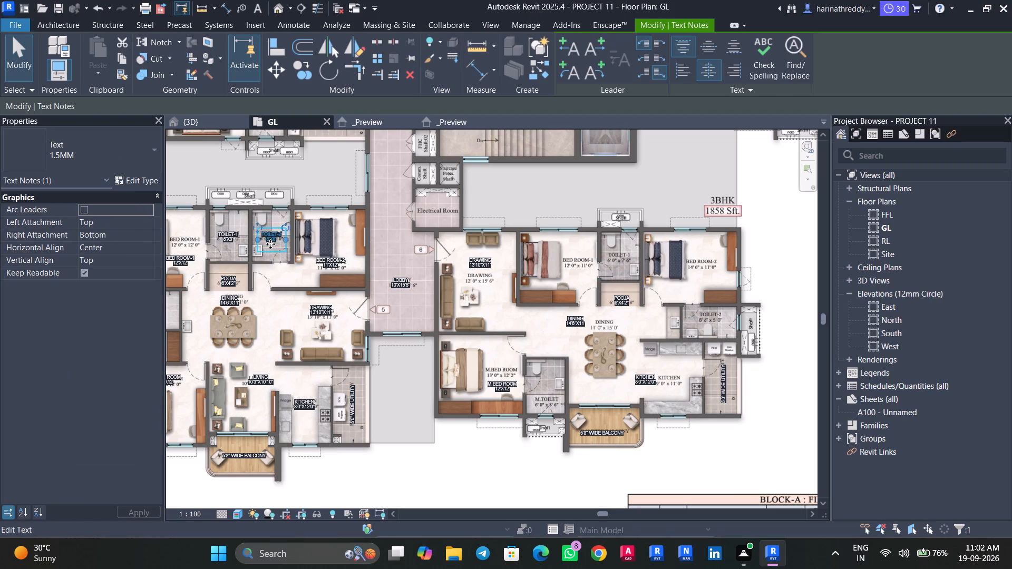
pyautogui.keyDown('ctrl'); pyautogui.moveTo(270, 243); pyautogui.dragTo(714, 327); pyautogui.keyUp('ctrl')
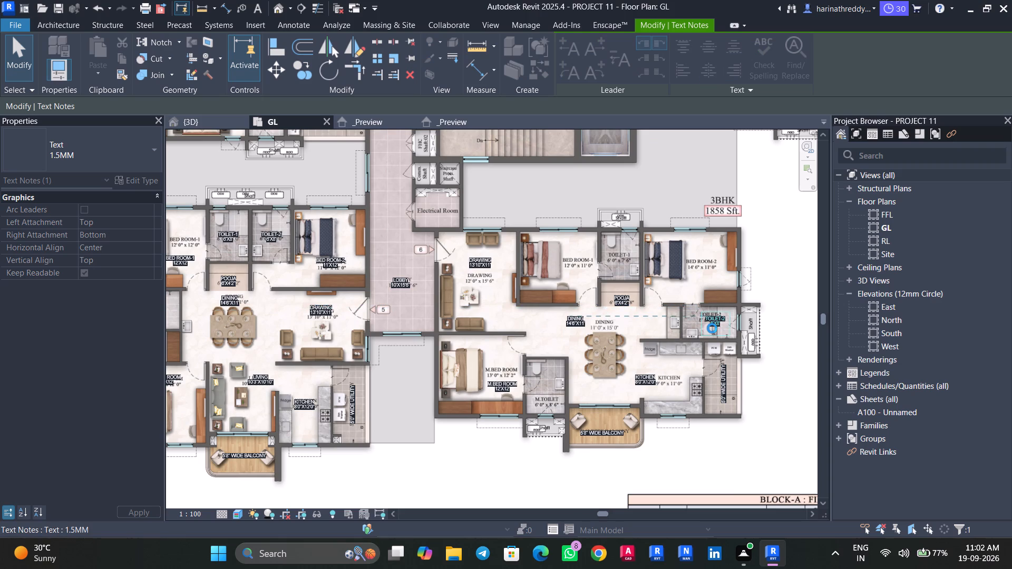
# Move flat 6's TOILET-2 note down so it sits just below the plan's TOILET-2 label.
pyautogui.scroll(1, 721, 365)
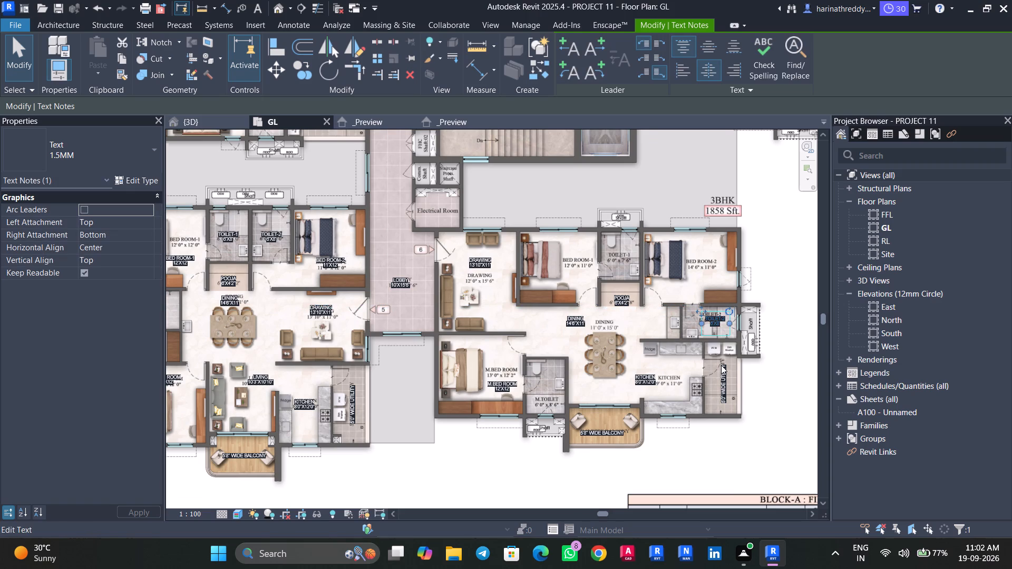
pyautogui.scroll(2, 721, 365)
pyautogui.moveTo(791, 397); pyautogui.dragTo(765, 465, button='middle')
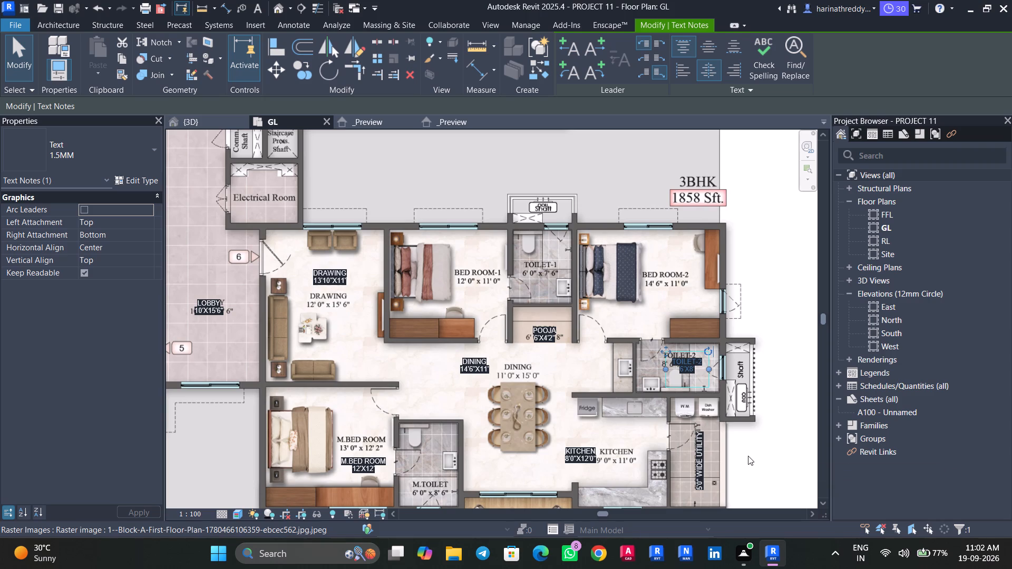
pyautogui.scroll(4, 693, 374)
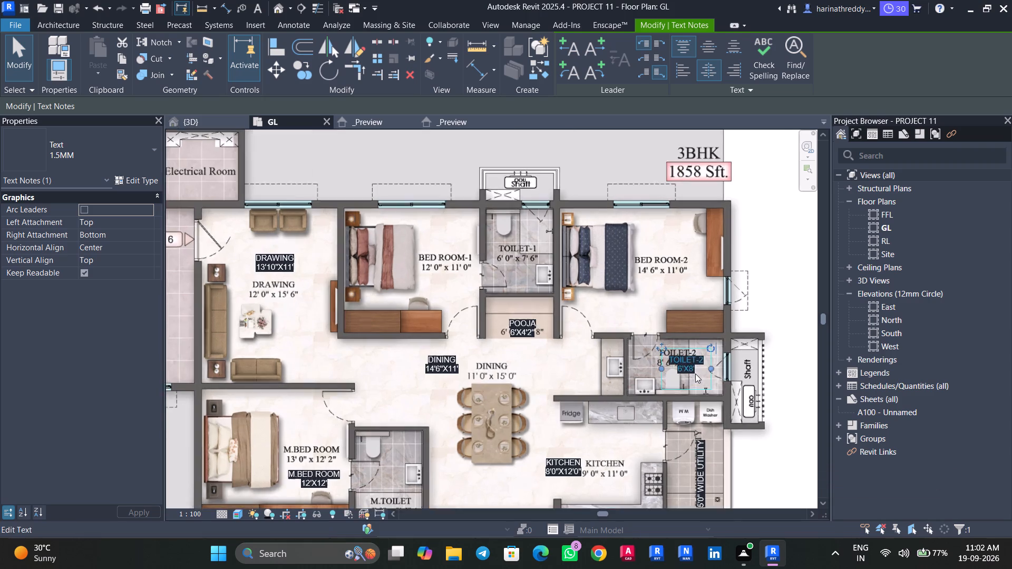
pyautogui.scroll(5, 695, 374)
pyautogui.moveTo(593, 297); pyautogui.dragTo(599, 340)
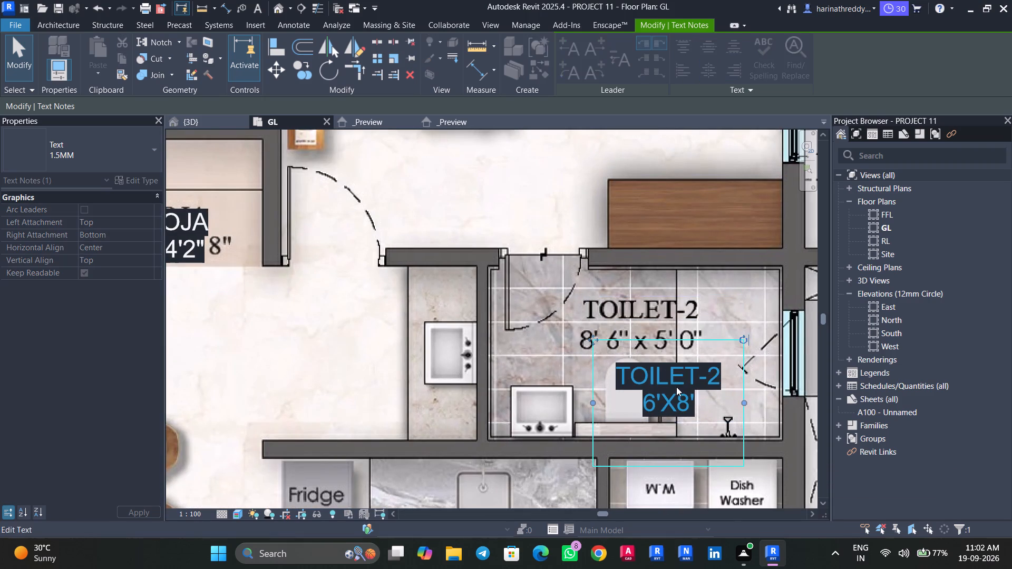
# Change the size line of flat 6's TOILET-2 note to 8'6"X5'.
pyautogui.click(690, 404)
pyautogui.doubleClick(693, 406)
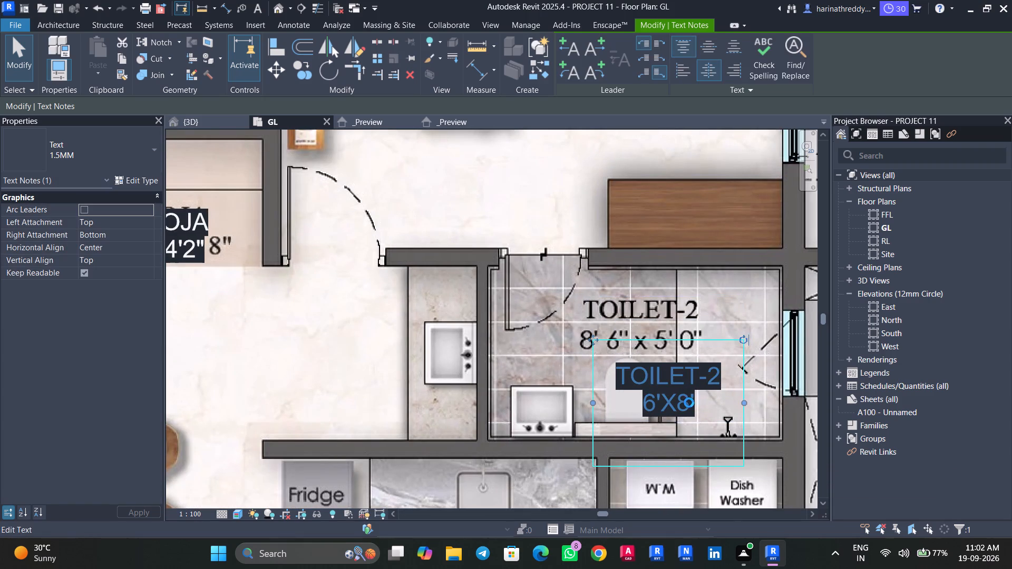
pyautogui.moveTo(693, 401); pyautogui.dragTo(636, 399)
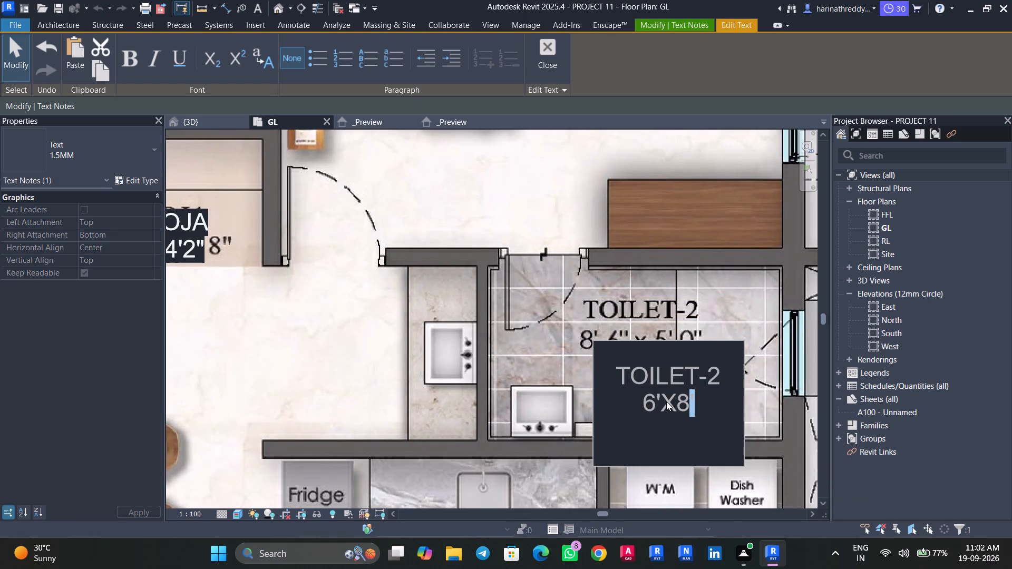
pyautogui.press('BackSpace')
pyautogui.press('BackSpace')
pyautogui.press('BackSpace')
pyautogui.press('BackSpace')
pyautogui.press('BackSpace')
pyautogui.write('8\'6"')
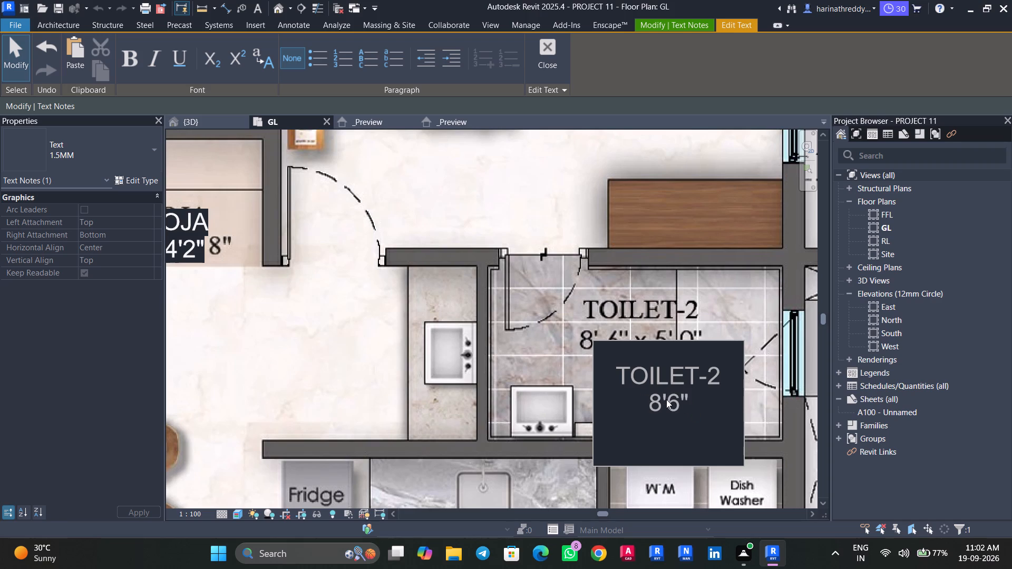
pyautogui.write("X5'")
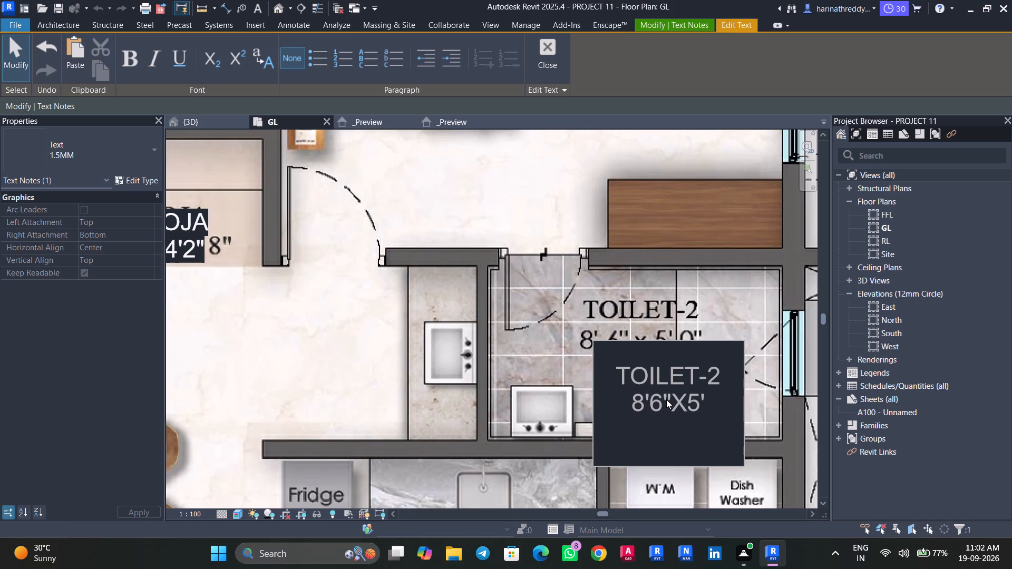
pyautogui.click(575, 369)
pyautogui.scroll(-4, 565, 350)
pyautogui.click(565, 350)
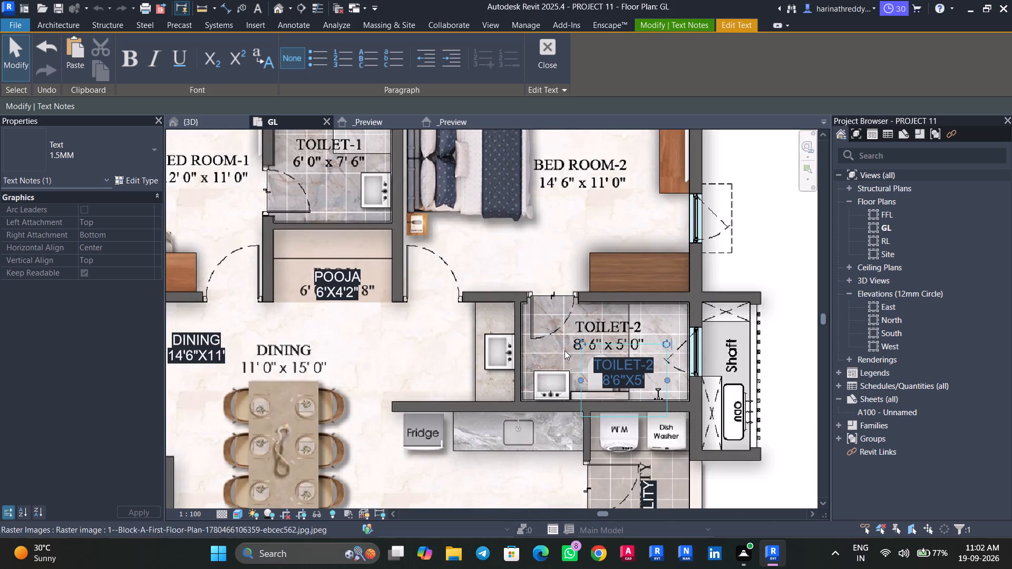
# Move flat 6's TOILET-2 note back up onto the plan's TOILET-2 label.
pyautogui.moveTo(580, 339); pyautogui.dragTo(573, 305)
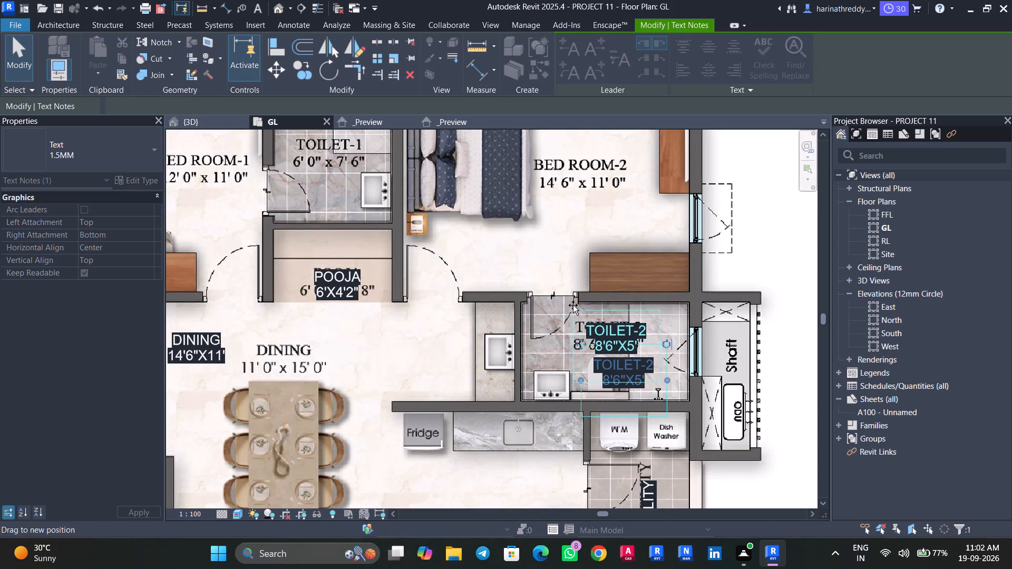
pyautogui.moveTo(573, 305); pyautogui.dragTo(573, 302)
# Change the size line of flat 6's KITCHEN note to 9'0"X11'0".
pyautogui.scroll(-5, 542, 400)
pyautogui.moveTo(525, 444); pyautogui.dragTo(591, 351, button='middle')
pyautogui.scroll(10, 543, 375)
pyautogui.click(549, 370)
pyautogui.click(552, 370)
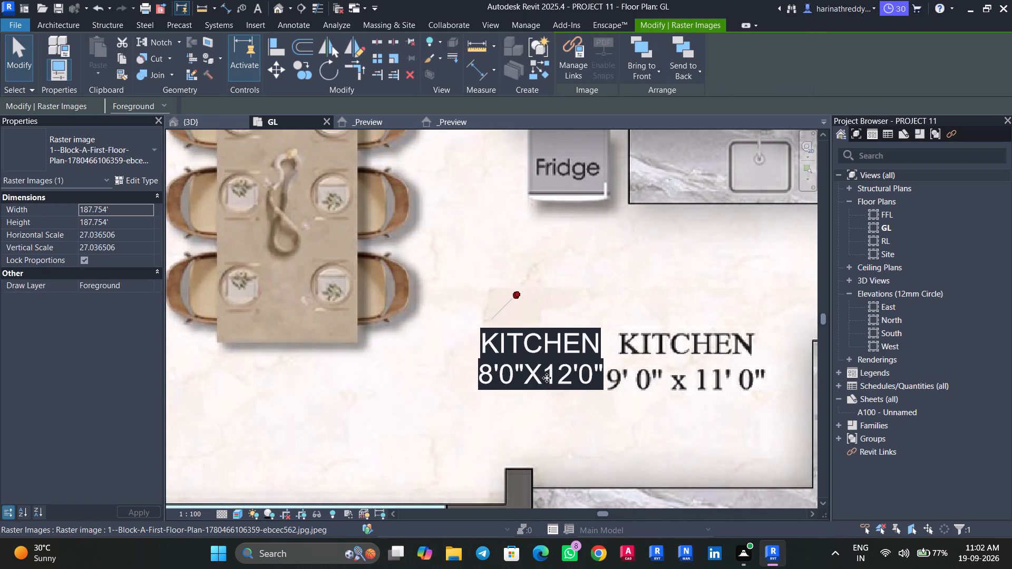
pyautogui.doubleClick(527, 378)
pyautogui.press('Tab')
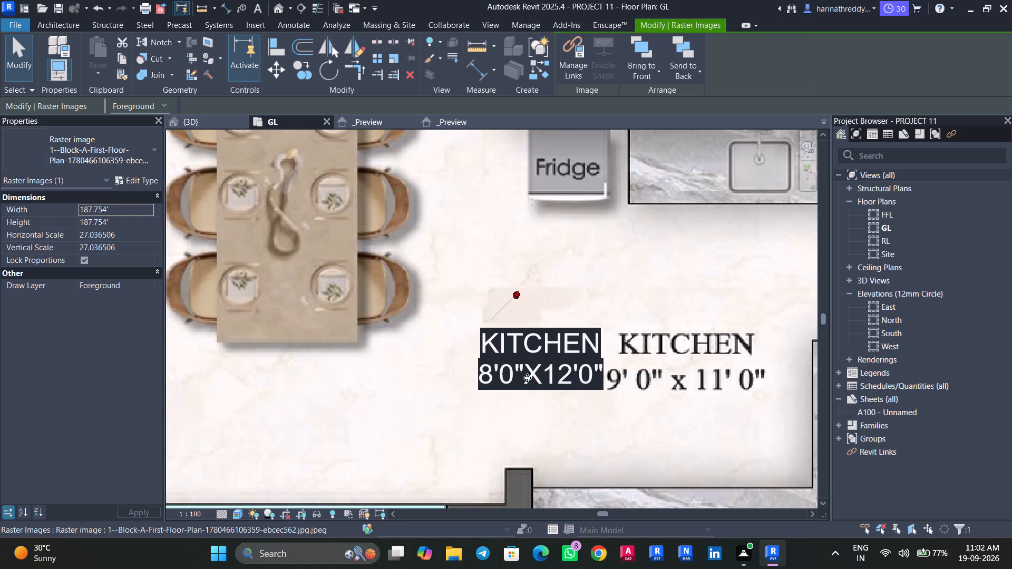
pyautogui.doubleClick(527, 378)
pyautogui.click(510, 376)
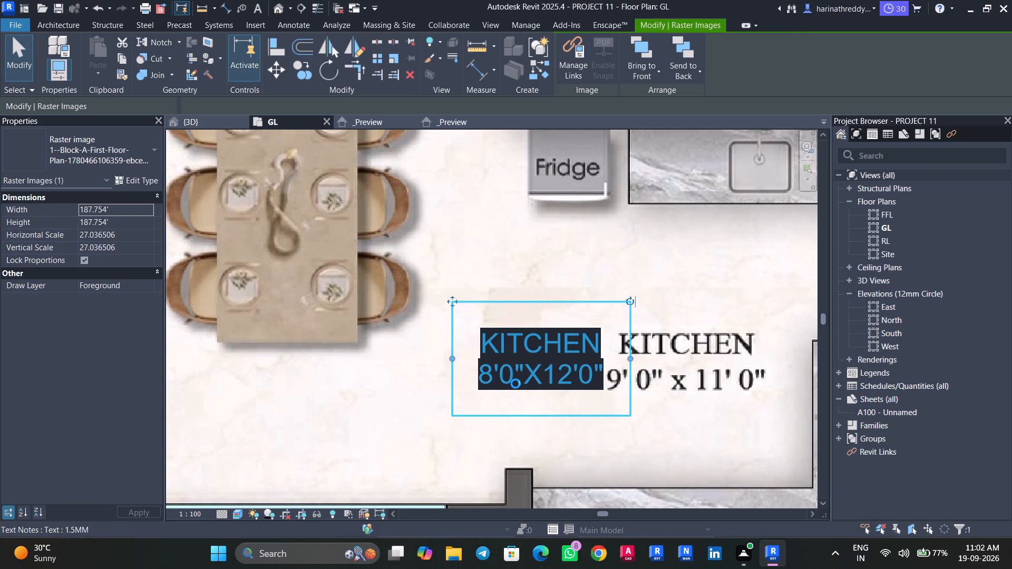
pyautogui.click(492, 377)
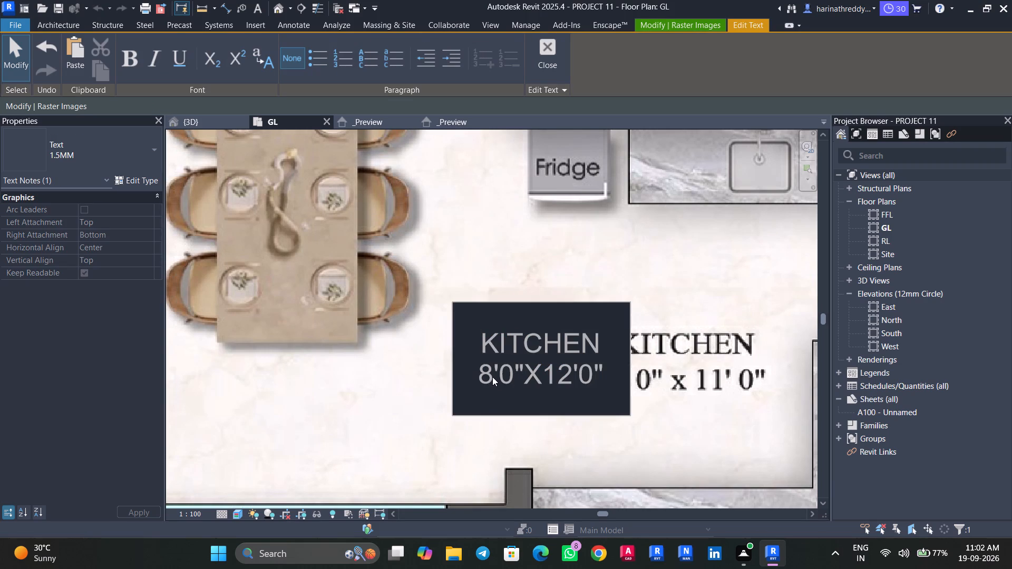
pyautogui.press('BackSpace')
pyautogui.press('9')
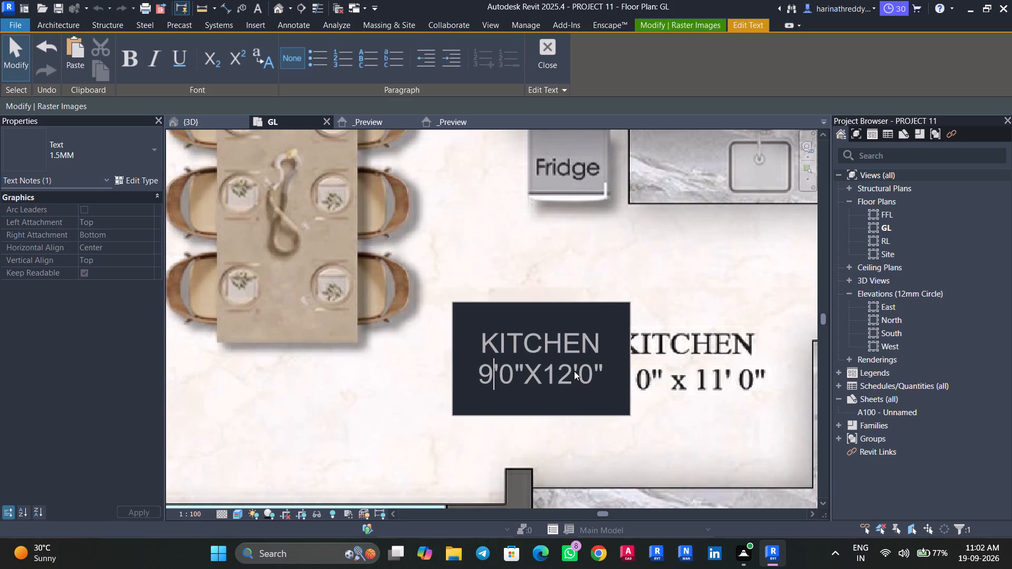
pyautogui.click(573, 371)
pyautogui.press('BackSpace')
pyautogui.press('1')
pyautogui.click(596, 435)
# Move flat 6's KITCHEN note across onto the plan's KITCHEN label.
pyautogui.scroll(-4, 523, 411)
pyautogui.moveTo(480, 346); pyautogui.dragTo(564, 347)
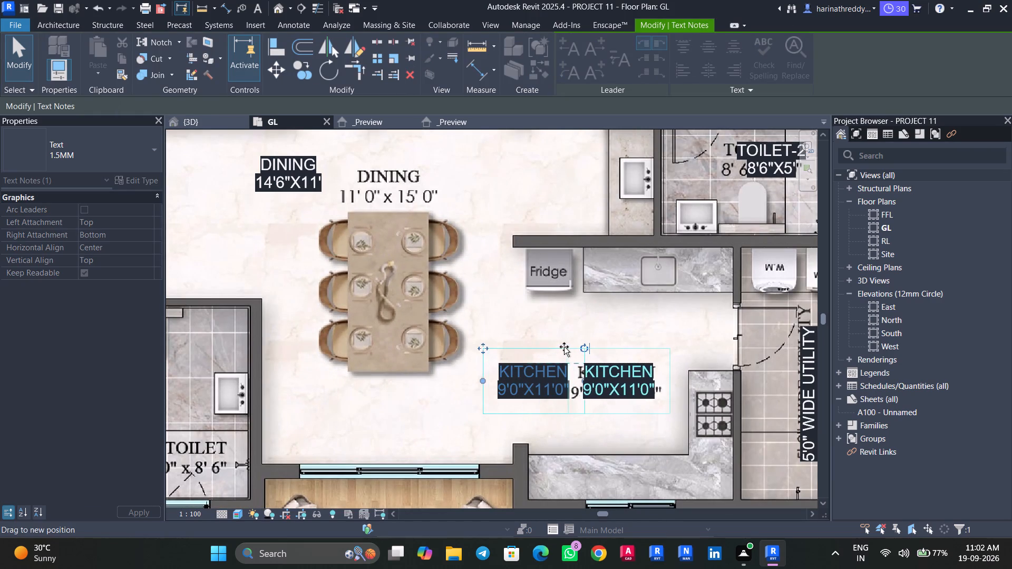
pyautogui.moveTo(564, 347); pyautogui.dragTo(563, 346)
# Change the size line of flat 6's DINING note to 11'0"X15'.
pyautogui.scroll(-1, 550, 355)
pyautogui.scroll(1, 550, 355)
pyautogui.scroll(-2, 550, 355)
pyautogui.moveTo(535, 356); pyautogui.dragTo(628, 424, button='middle')
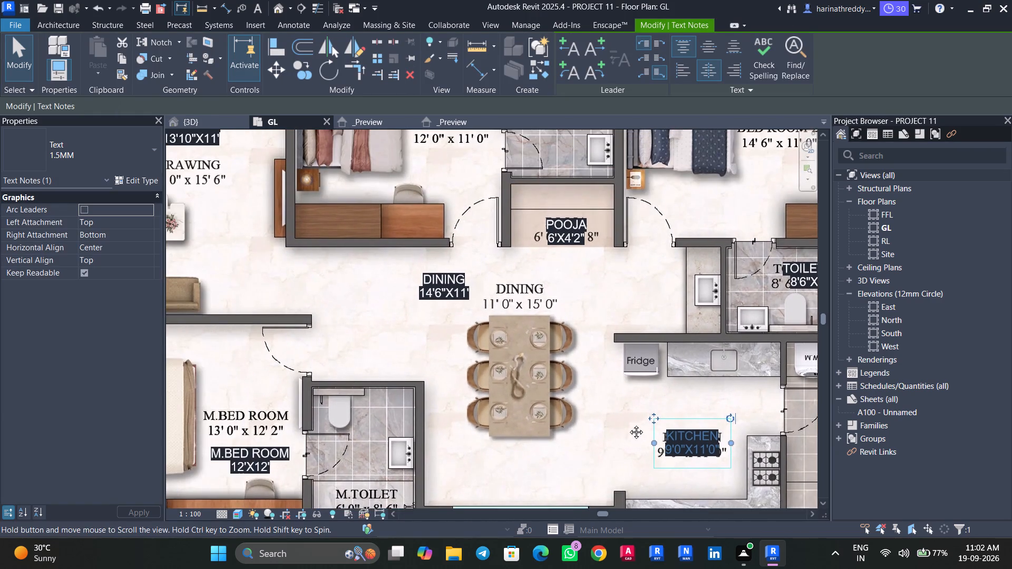
pyautogui.moveTo(628, 424); pyautogui.dragTo(628, 424, button='middle')
pyautogui.scroll(4, 451, 290)
pyautogui.press('Tab')
pyautogui.press('Tab')
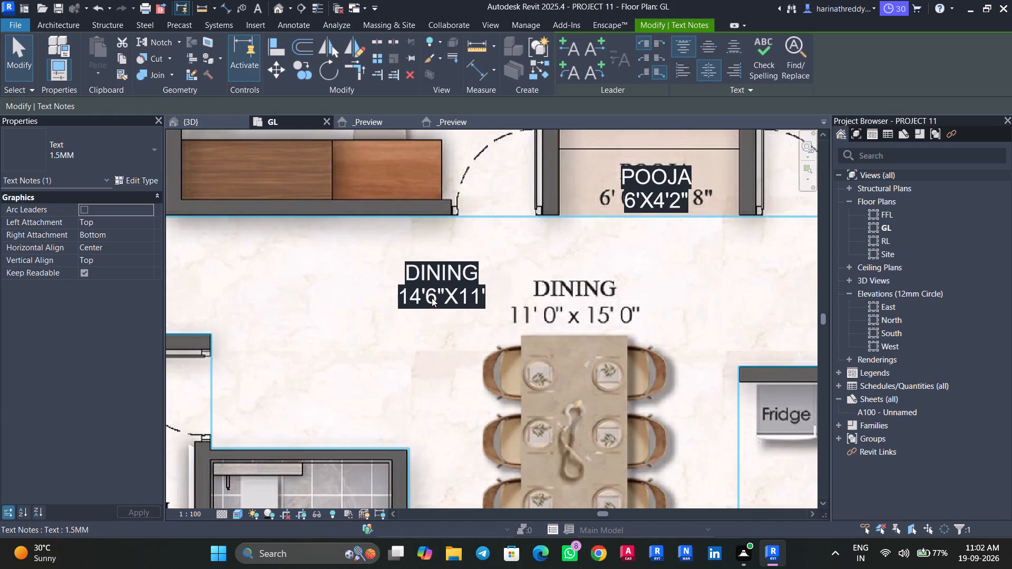
pyautogui.press('Tab')
pyautogui.press('Tab')
pyautogui.click(438, 296)
pyautogui.scroll(4, 439, 298)
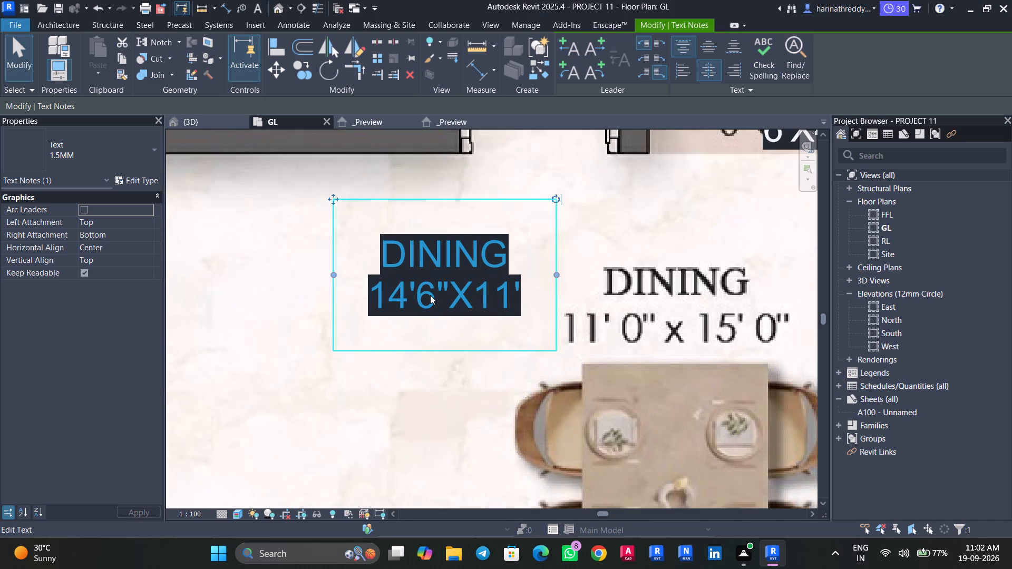
pyautogui.click(430, 295)
pyautogui.click(432, 295)
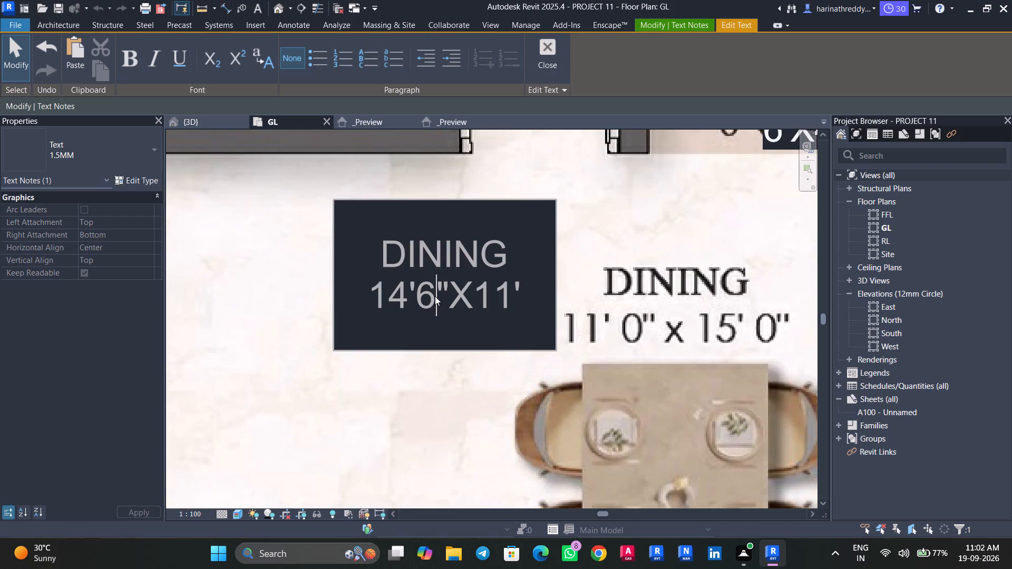
pyautogui.press('BackSpace')
pyautogui.press('0')
pyautogui.click(405, 295)
pyautogui.press('BackSpace')
pyautogui.press('BackSpace')
pyautogui.write('111')
pyautogui.press('BackSpace')
pyautogui.click(504, 300)
pyautogui.click(509, 299)
pyautogui.press('BackSpace')
pyautogui.press('5')
pyautogui.scroll(-7, 518, 354)
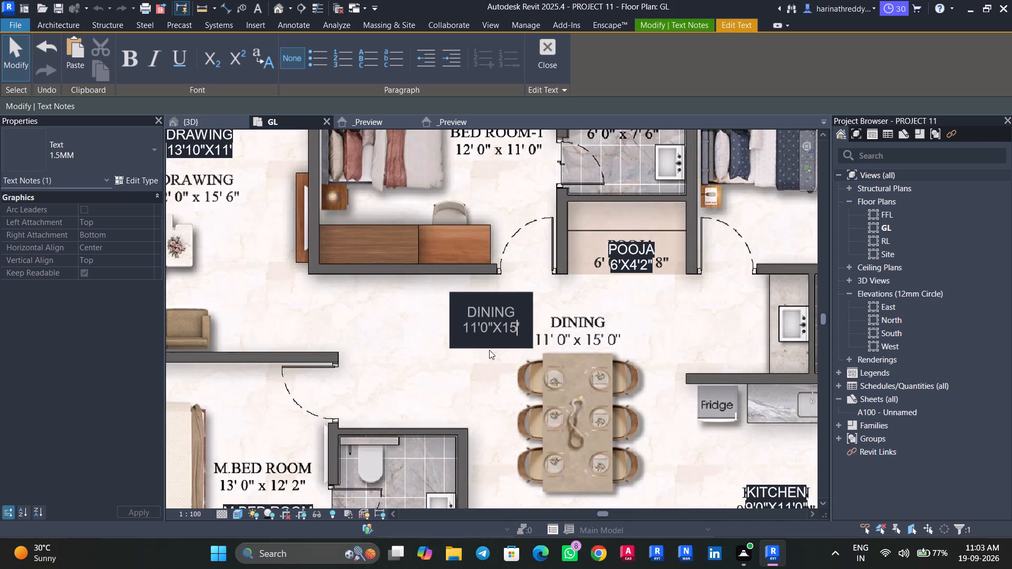
pyautogui.click(489, 350)
pyautogui.click(420, 295)
# Move flat 6's DINING note onto the plan's DINING label above the dining table.
pyautogui.moveTo(450, 289); pyautogui.dragTo(530, 299)
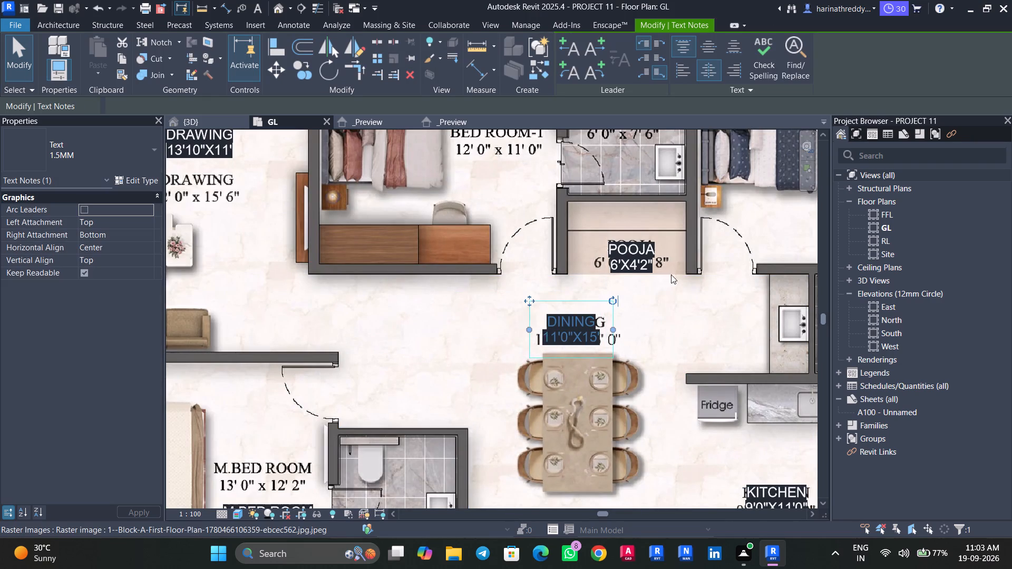
# Move flat 6's POOJA note down so it sits just below the plan's POOJA label.
pyautogui.scroll(1, 663, 284)
pyautogui.moveTo(655, 292); pyautogui.dragTo(602, 368, button='middle')
pyautogui.scroll(1, 601, 367)
pyautogui.press('Escape')
pyautogui.press('Tab')
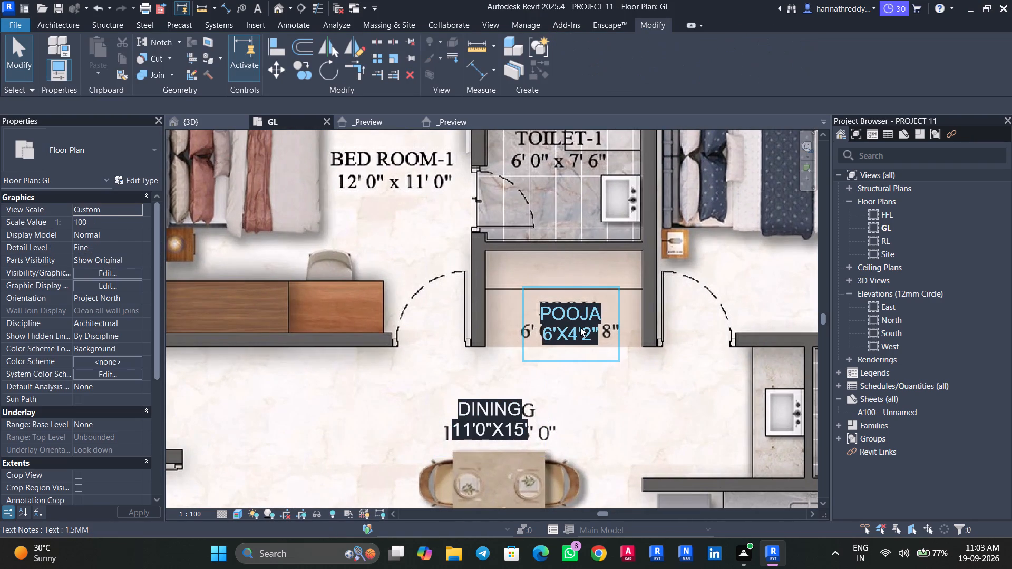
pyautogui.click(580, 327)
pyautogui.moveTo(519, 284); pyautogui.dragTo(518, 330)
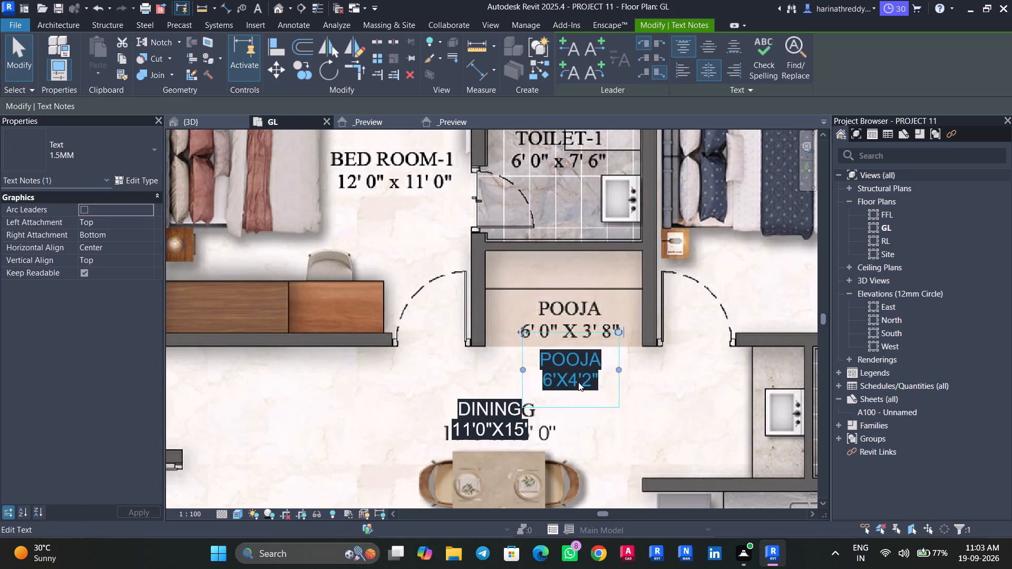
# Change the size line of flat 6's POOJA note to 6'X3'8".
pyautogui.scroll(3, 578, 382)
pyautogui.click(579, 381)
pyautogui.click(576, 379)
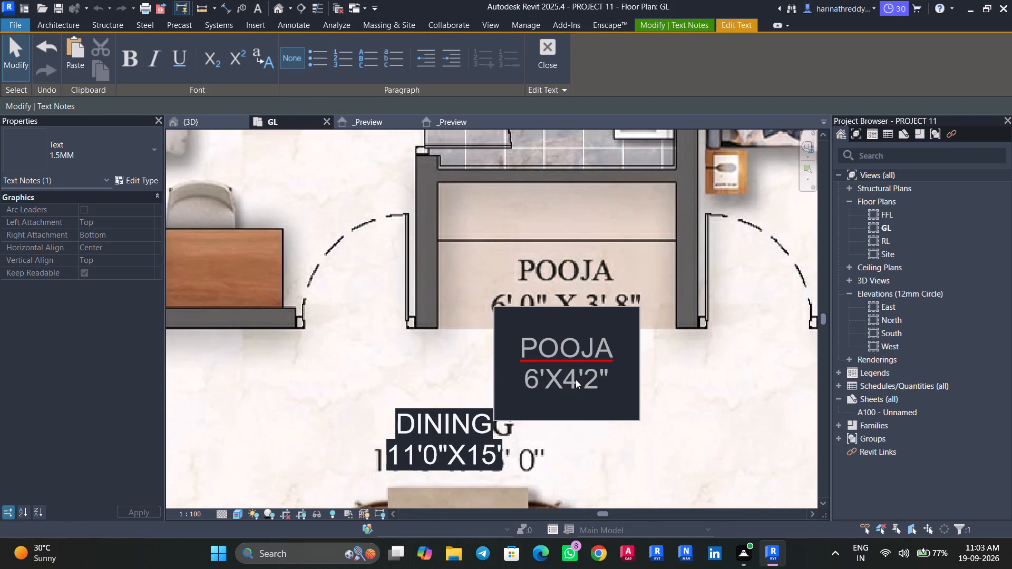
pyautogui.press('BackSpace')
pyautogui.press('3')
pyautogui.click(596, 382)
pyautogui.press('BackSpace')
pyautogui.press('8')
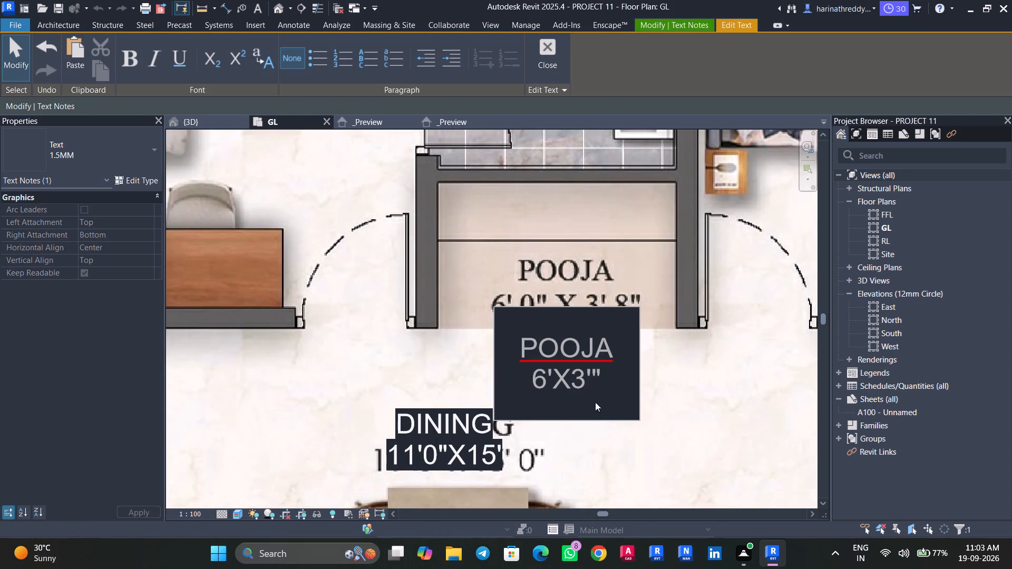
pyautogui.click(617, 437)
# Move flat 6's POOJA note back up onto the plan's POOJA label.
pyautogui.moveTo(493, 303); pyautogui.dragTo(498, 258)
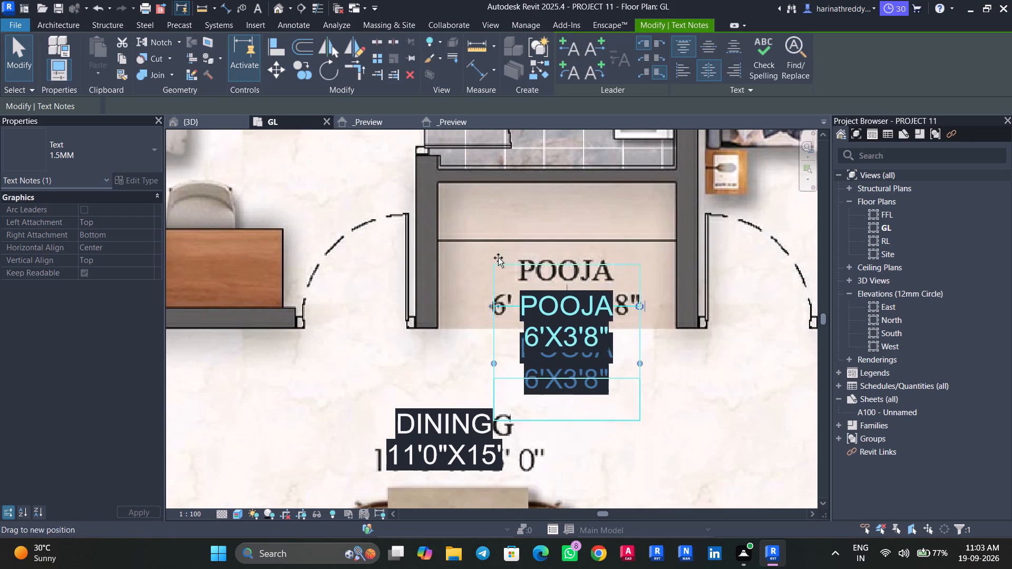
pyautogui.moveTo(498, 258); pyautogui.dragTo(495, 221)
# Change the size line of flat 6's DRAWING note to 12'0"X15'6".
pyautogui.scroll(-6, 469, 362)
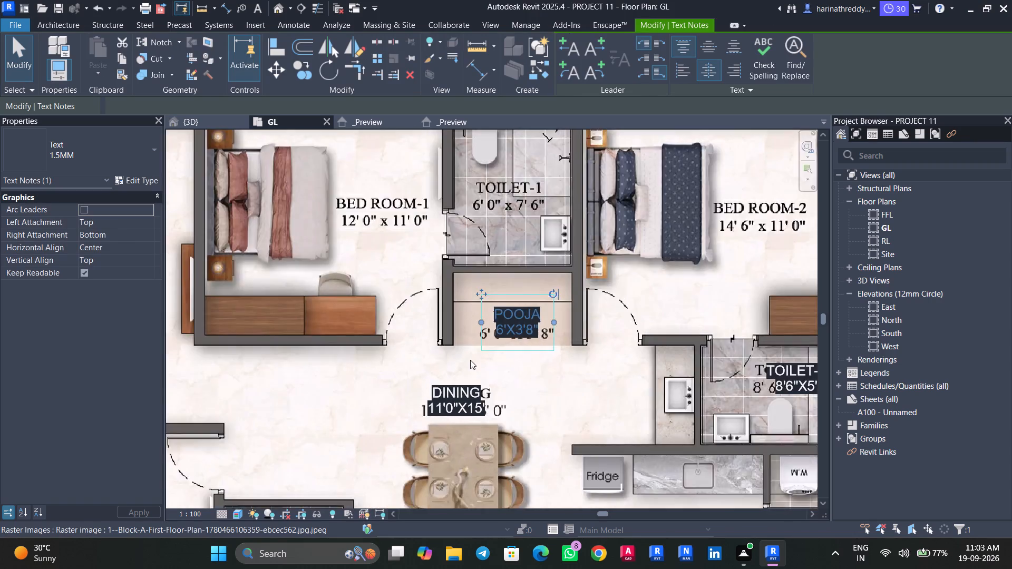
pyautogui.scroll(-2, 470, 360)
pyautogui.moveTo(470, 360); pyautogui.dragTo(656, 343, button='middle')
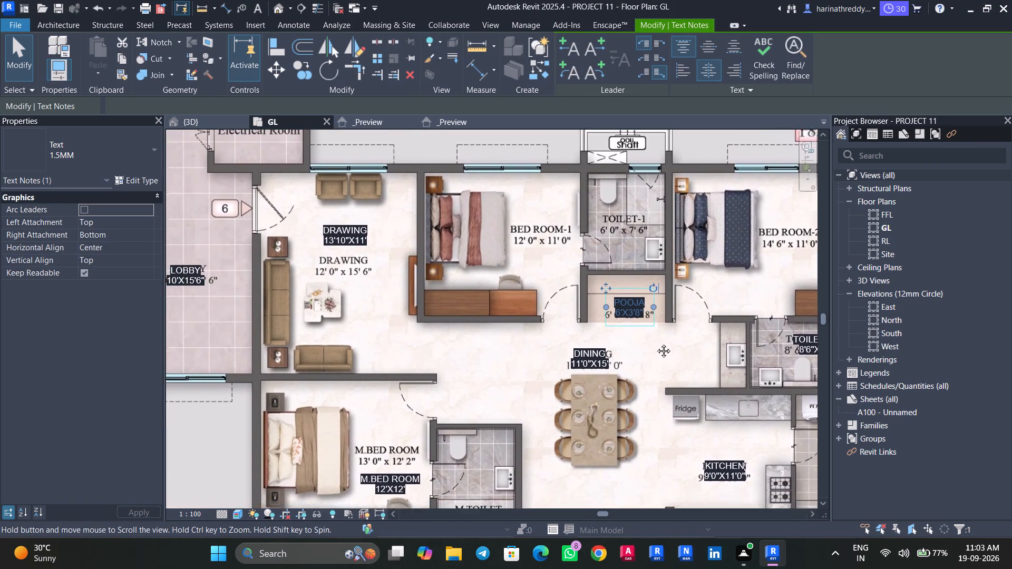
pyautogui.moveTo(656, 343); pyautogui.dragTo(687, 350, button='middle')
pyautogui.scroll(9, 420, 258)
pyautogui.press('Tab')
pyautogui.click(474, 258)
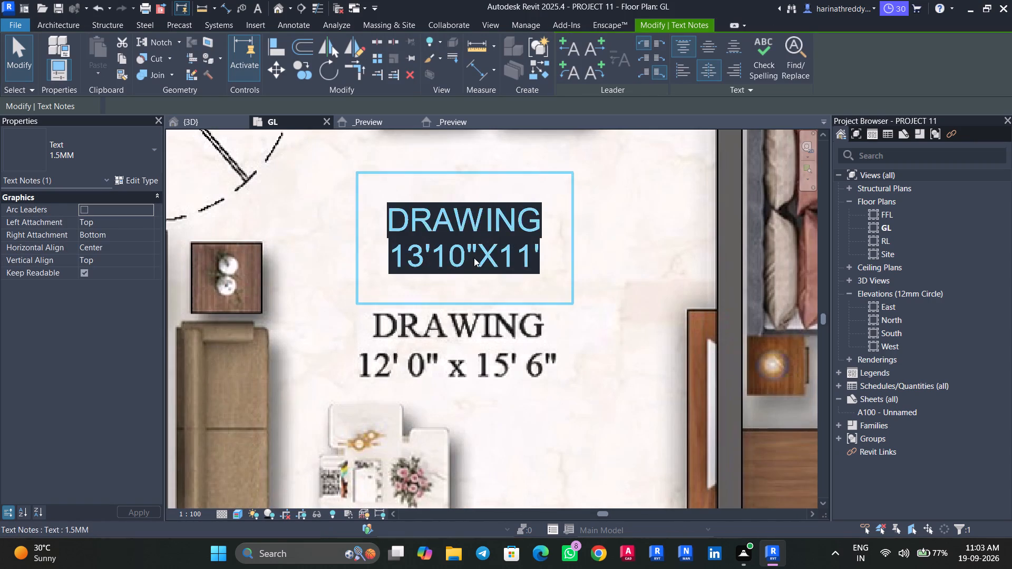
pyautogui.click(422, 254)
pyautogui.click(422, 254)
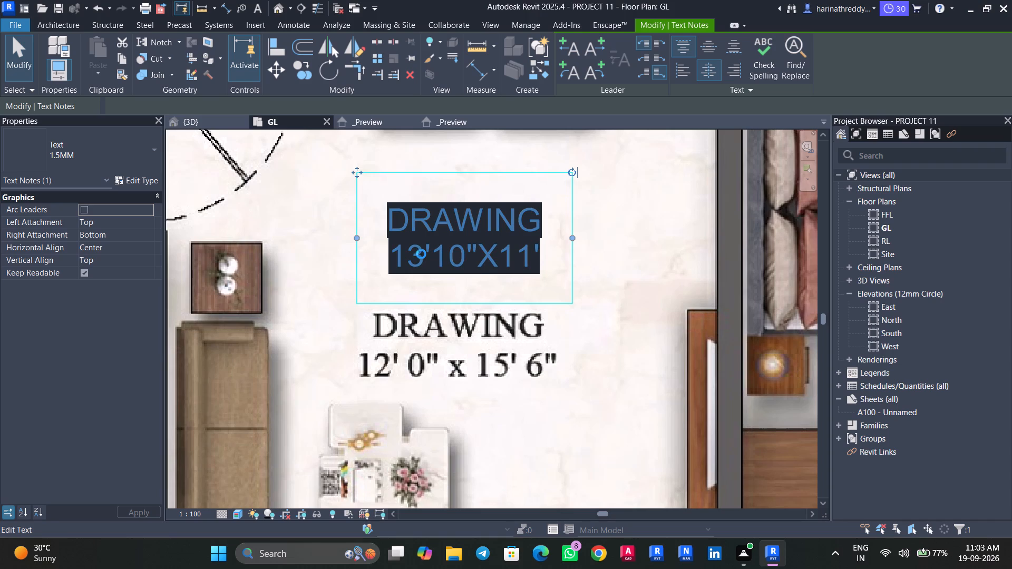
pyautogui.click(421, 257)
pyautogui.press('BackSpace')
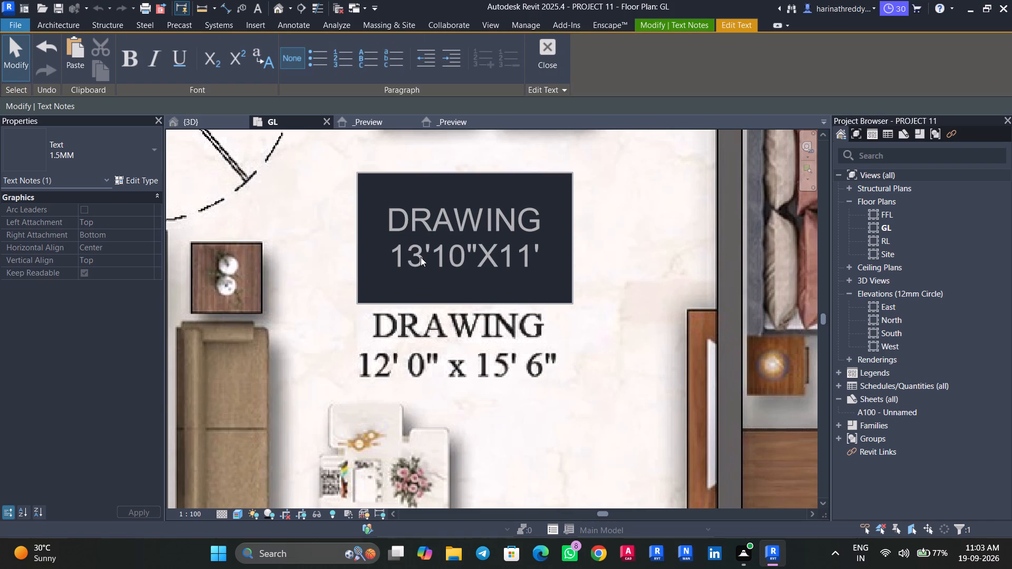
pyautogui.press('2')
pyautogui.click(470, 258)
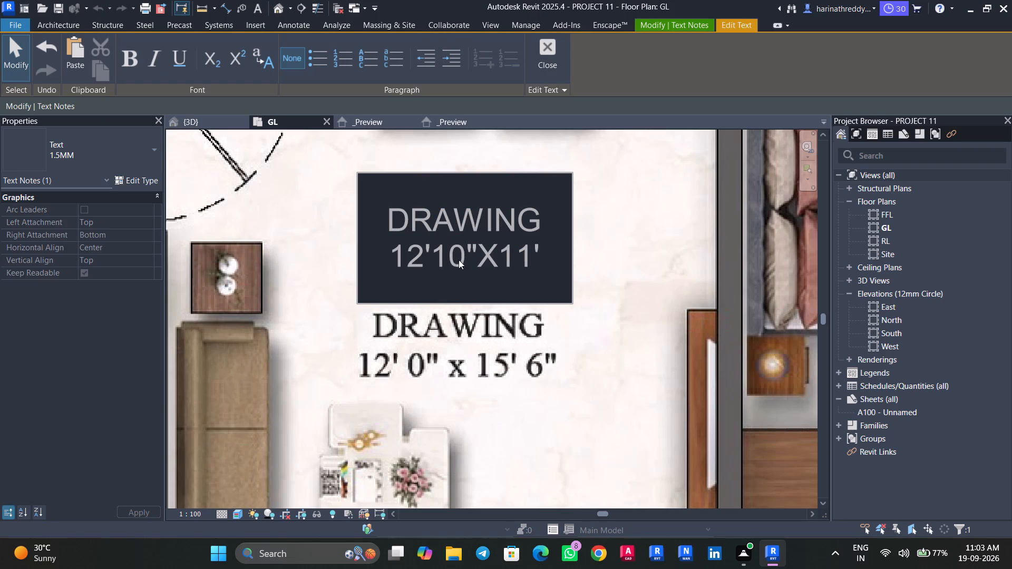
pyautogui.click(447, 256)
pyautogui.press('BackSpace')
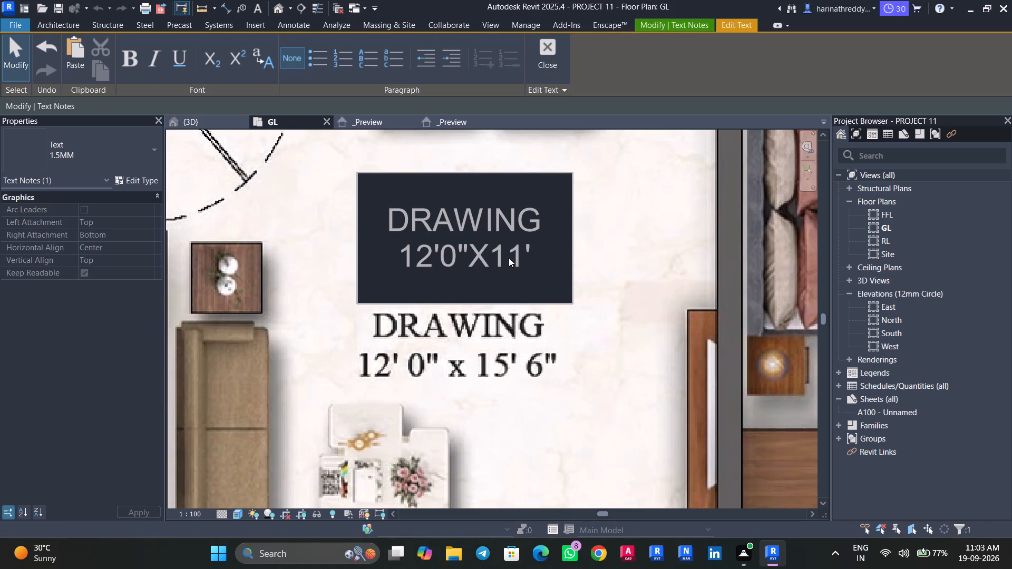
pyautogui.click(509, 257)
pyautogui.click(520, 257)
pyautogui.press('BackSpace')
pyautogui.press('5')
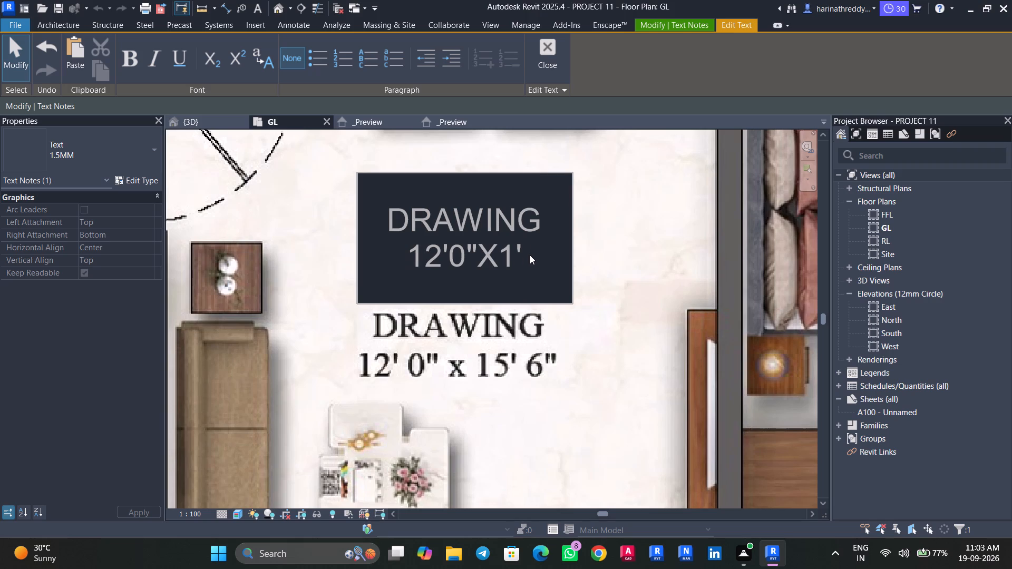
pyautogui.click(530, 255)
pyautogui.press('6')
pyautogui.hotkey('shift', '"')
pyautogui.click(607, 320)
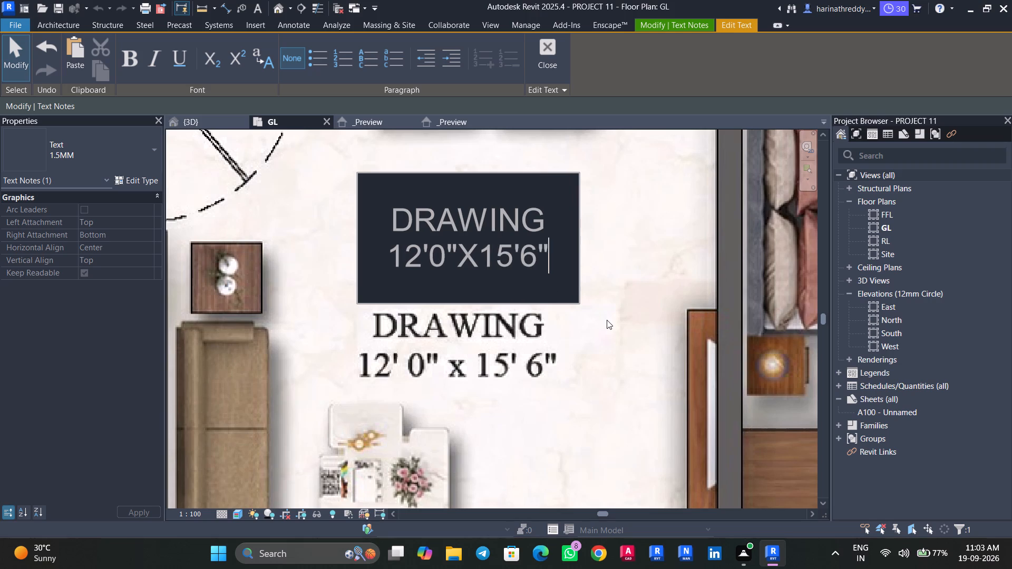
# Move flat 6's DRAWING note down onto the plan's DRAWING label.
pyautogui.scroll(-5, 594, 320)
pyautogui.moveTo(470, 245); pyautogui.dragTo(465, 287)
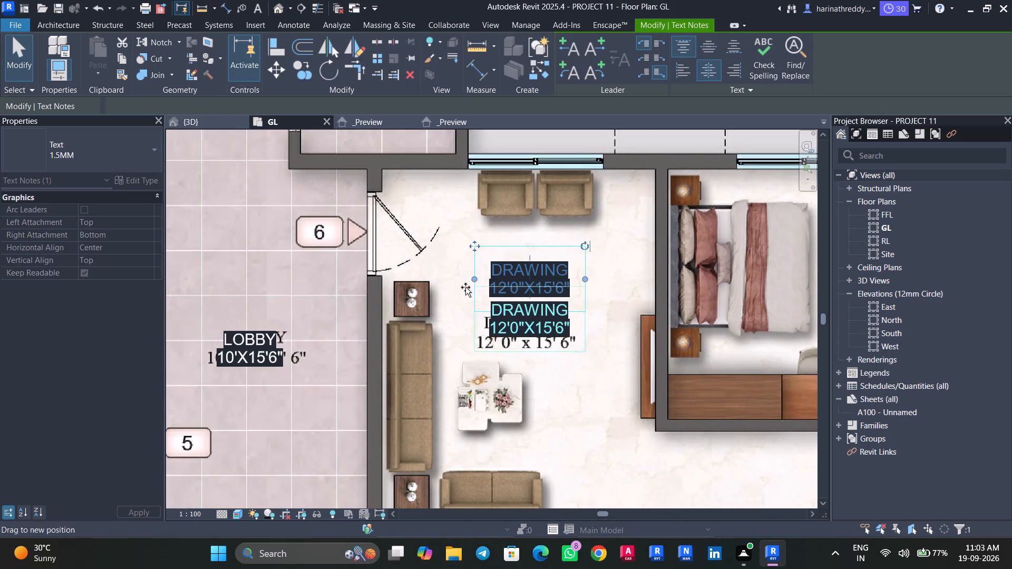
pyautogui.moveTo(465, 287); pyautogui.dragTo(465, 298)
# Change the size line of flat 6's M.BED ROOM note to 13'X12'2".
pyautogui.scroll(-3, 597, 369)
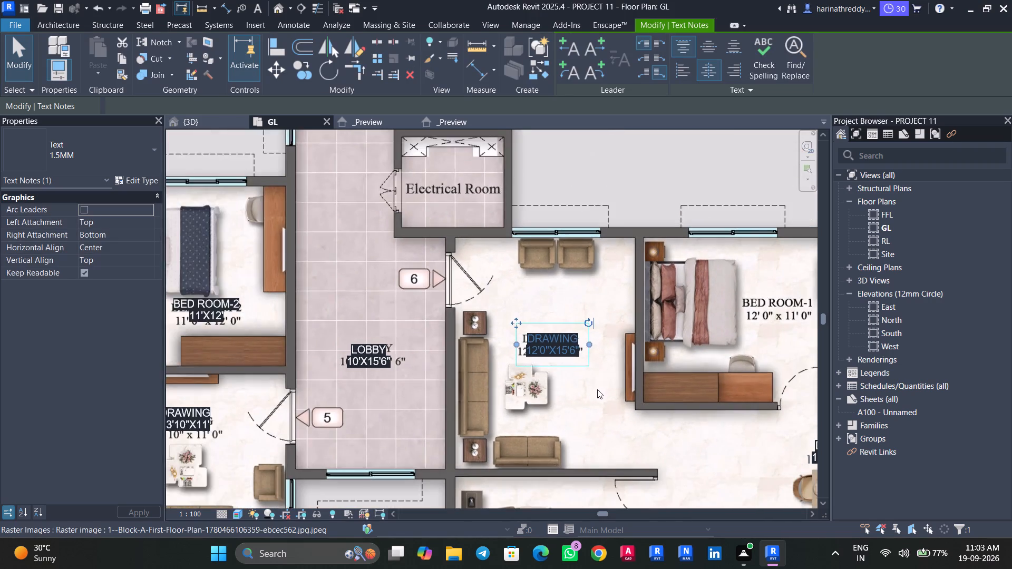
pyautogui.moveTo(593, 389); pyautogui.dragTo(469, 201, button='middle')
pyautogui.scroll(3, 475, 416)
pyautogui.moveTo(475, 417); pyautogui.dragTo(492, 375, button='middle')
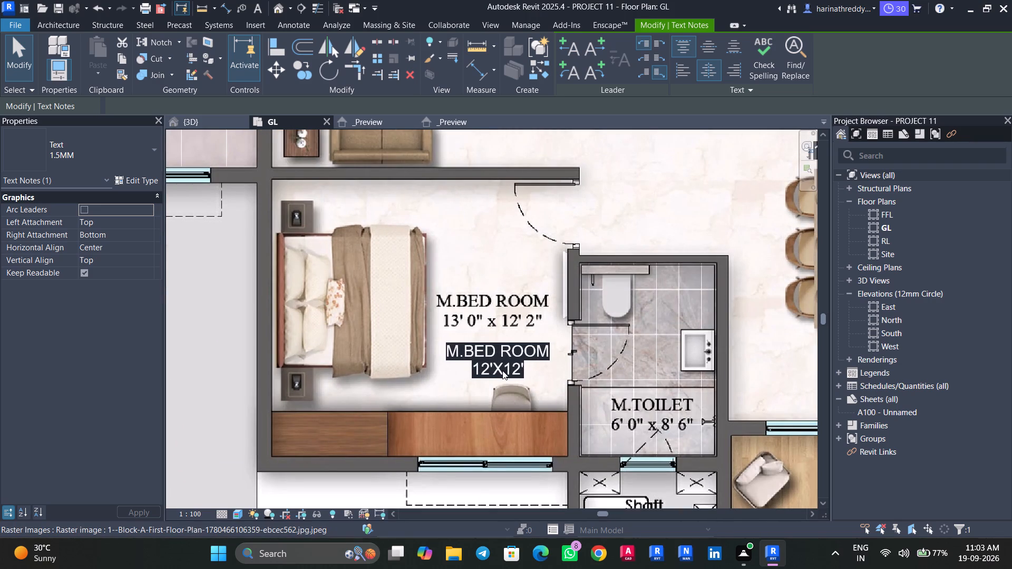
pyautogui.press('Tab')
pyautogui.press('Tab')
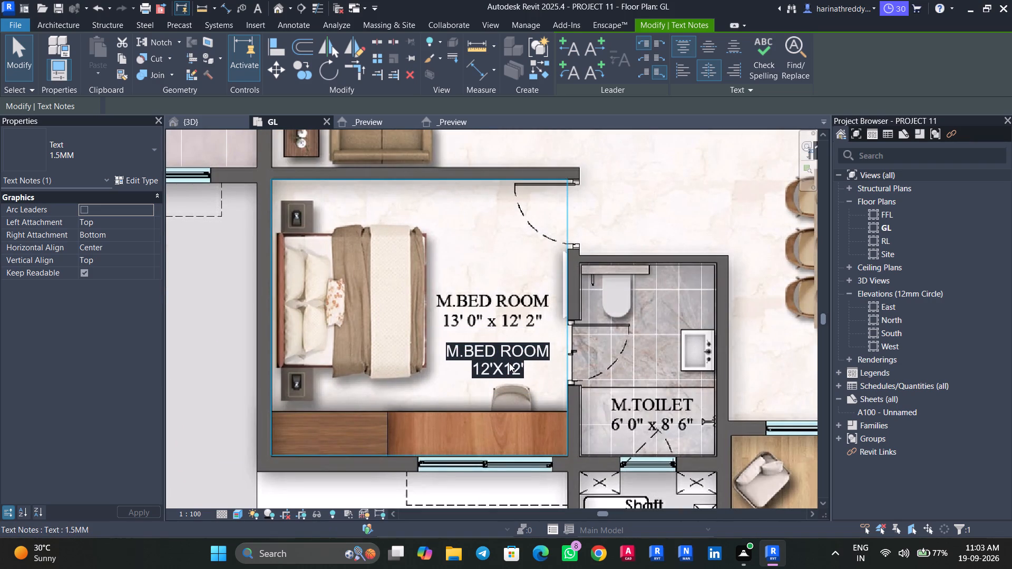
pyautogui.press('Tab')
pyautogui.press('Tab')
pyautogui.click(499, 367)
pyautogui.scroll(5, 493, 379)
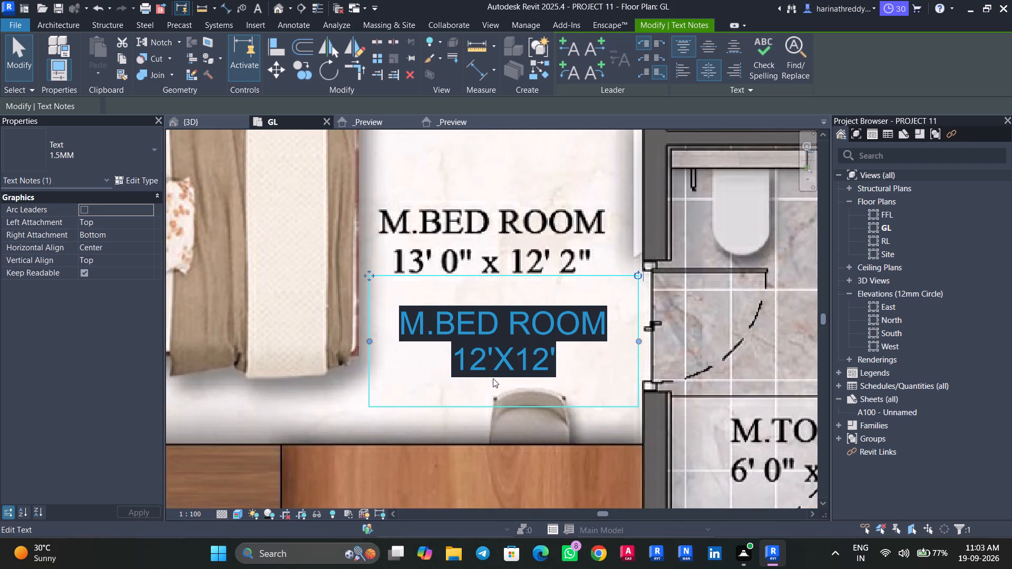
pyautogui.click(485, 365)
pyautogui.click(485, 364)
pyautogui.press('BackSpace')
pyautogui.press('3')
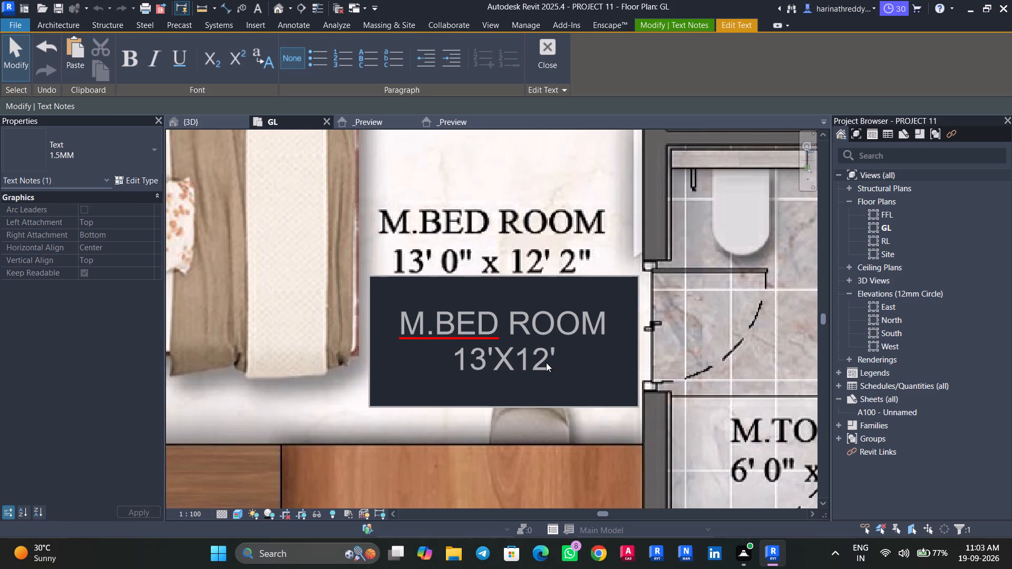
pyautogui.click(562, 361)
pyautogui.press('2')
pyautogui.hotkey('shift', '"')
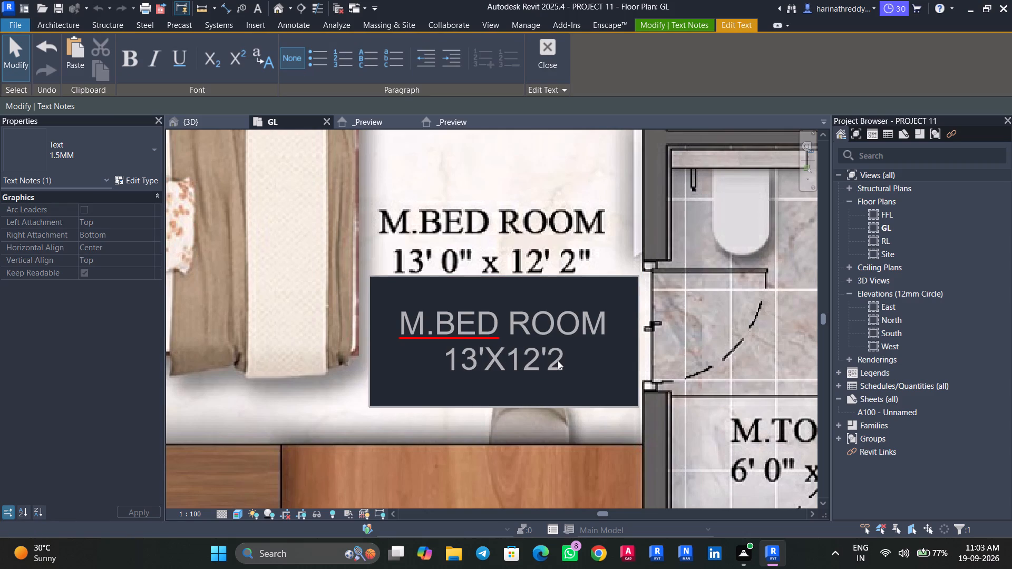
pyautogui.scroll(-4, 559, 393)
pyautogui.click(536, 297)
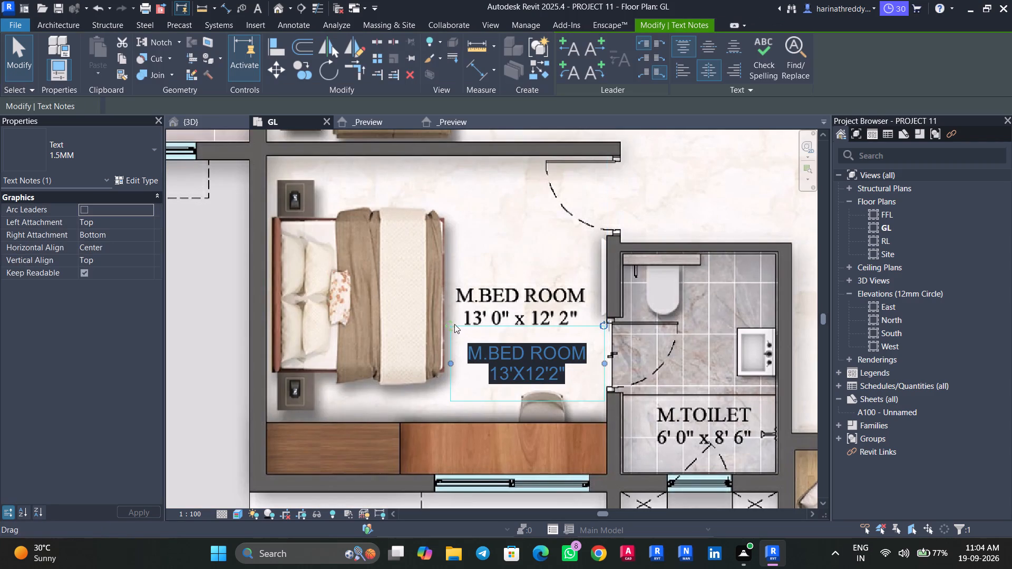
# Move flat 6's M.BED ROOM note up onto the plan's M.BED ROOM label.
pyautogui.moveTo(453, 323); pyautogui.dragTo(453, 269)
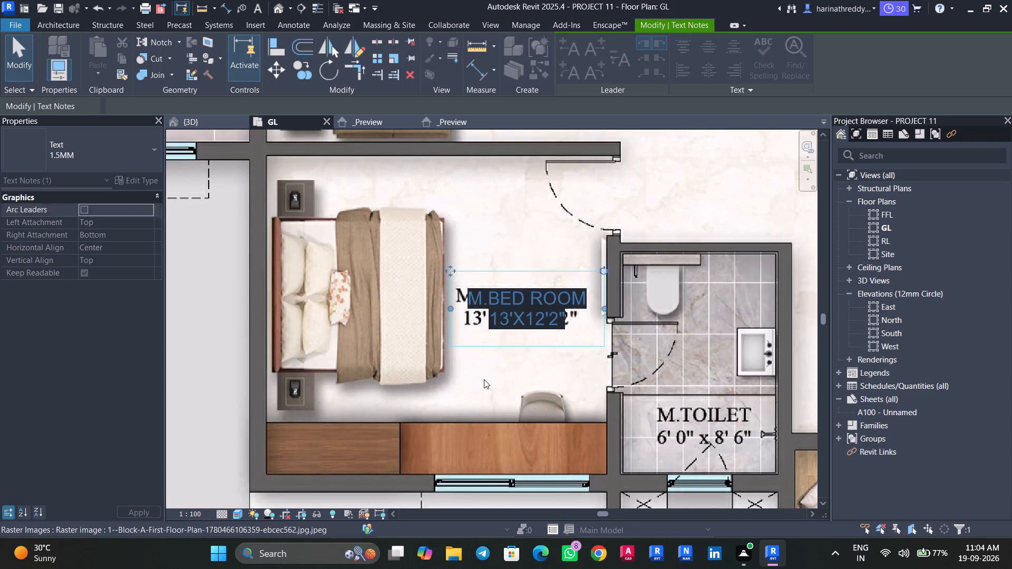
# Change flat 6's balcony note to 5'6" WIDE BALCONY.
pyautogui.scroll(-8, 483, 379)
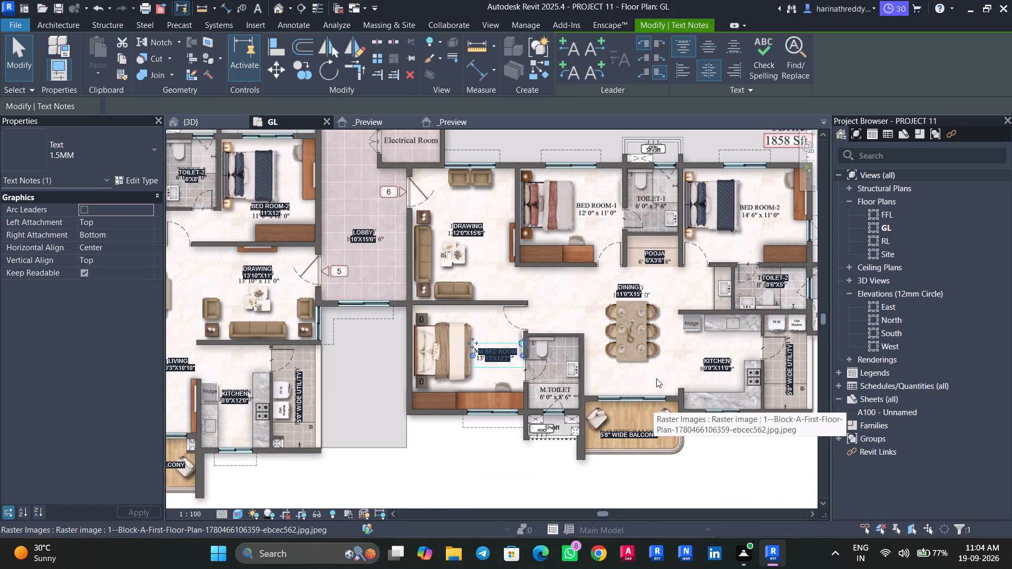
pyautogui.scroll(6, 621, 434)
pyautogui.scroll(-1, 603, 435)
pyautogui.scroll(4, 603, 435)
pyautogui.click(588, 440)
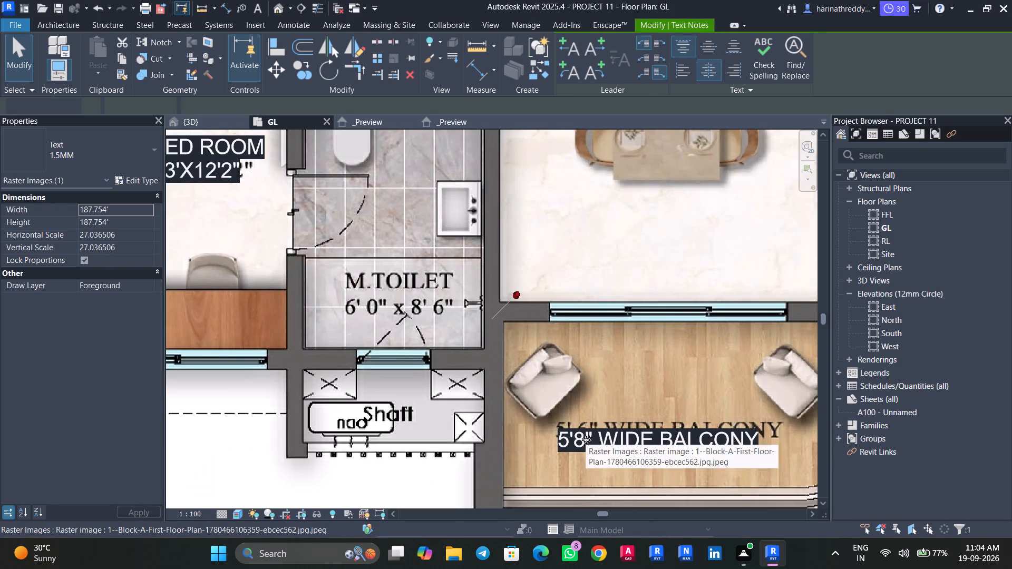
pyautogui.click(586, 445)
pyautogui.press('Tab')
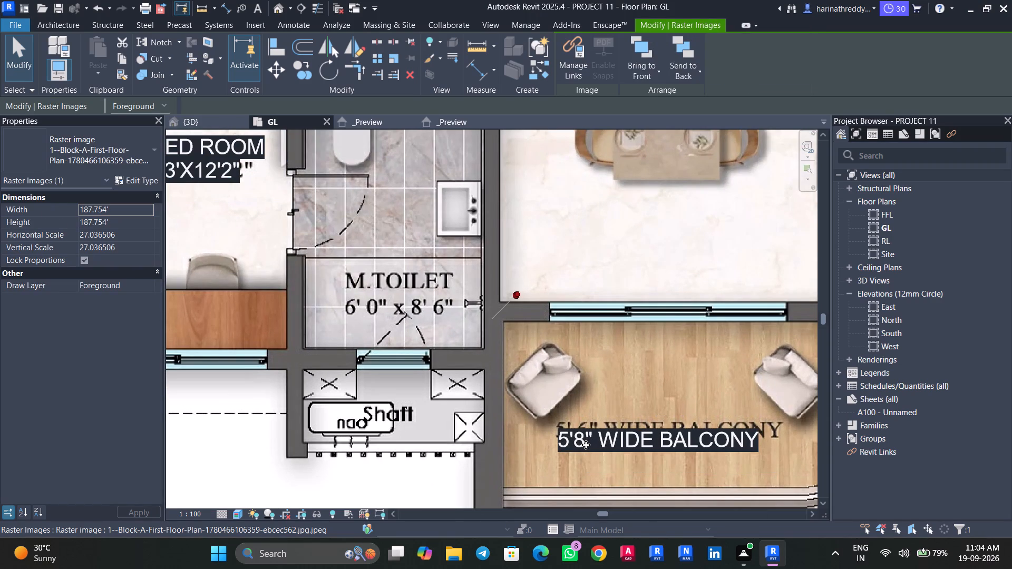
pyautogui.press('Tab')
pyautogui.click(586, 446)
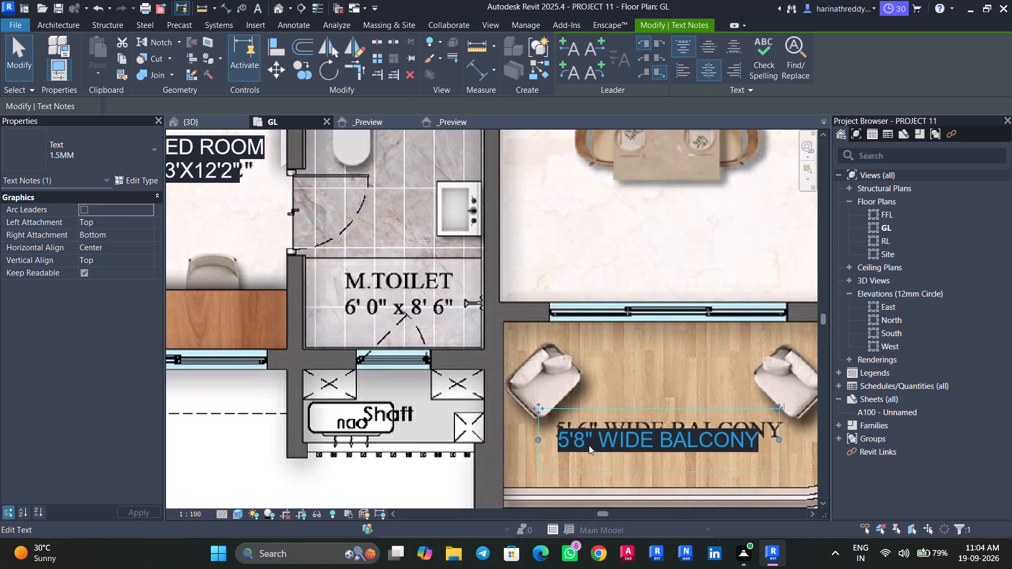
pyautogui.click(582, 441)
pyautogui.click(582, 440)
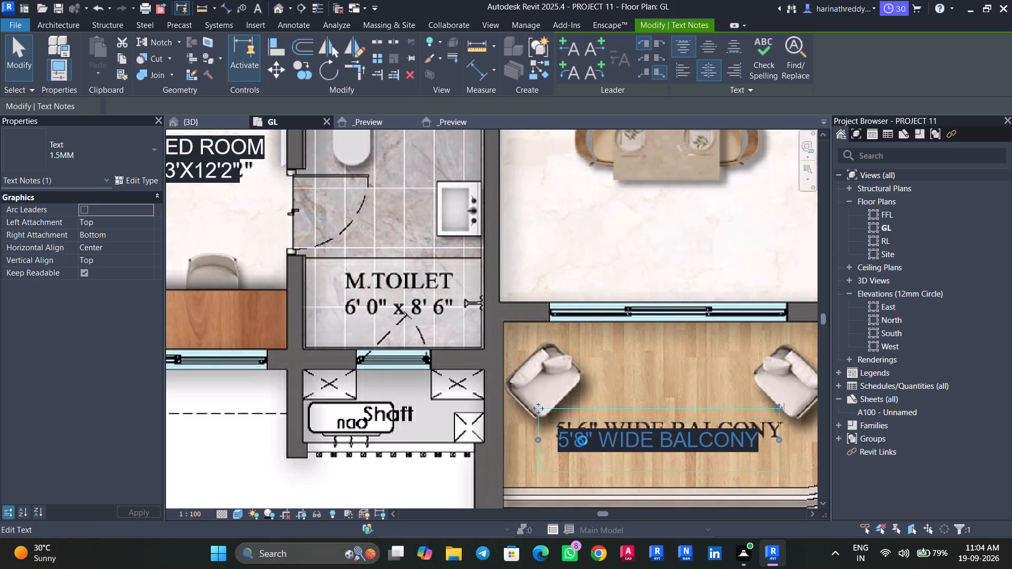
pyautogui.click(585, 442)
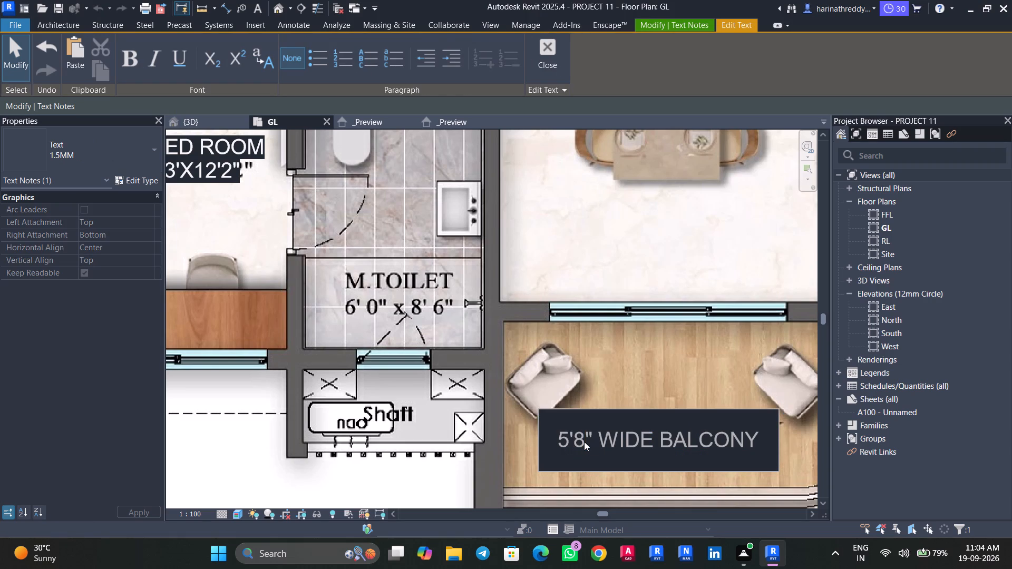
pyautogui.press('BackSpace')
pyautogui.press('6')
pyautogui.click(600, 389)
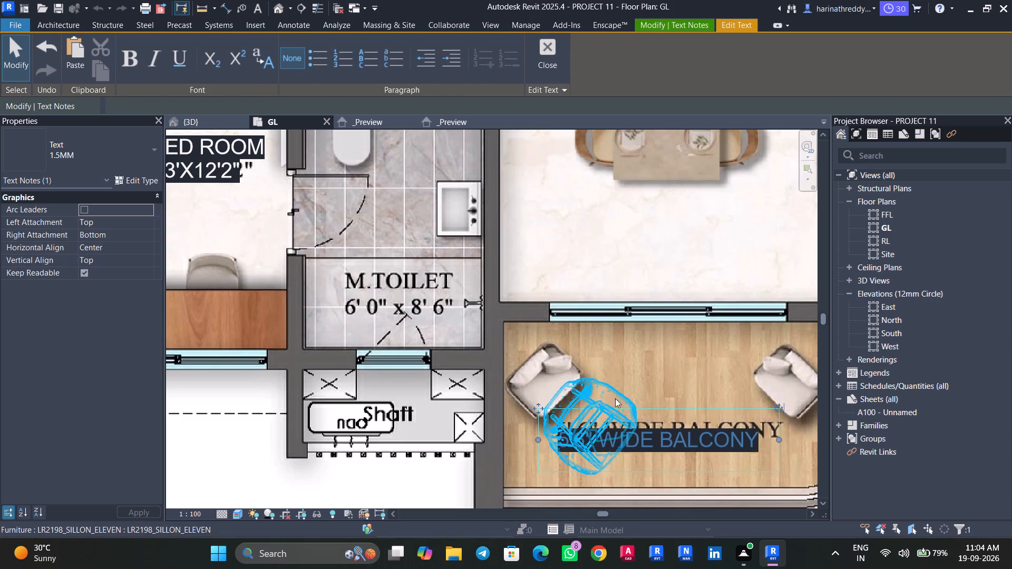
pyautogui.scroll(-4, 641, 385)
pyautogui.press('`')
pyautogui.press('Escape')
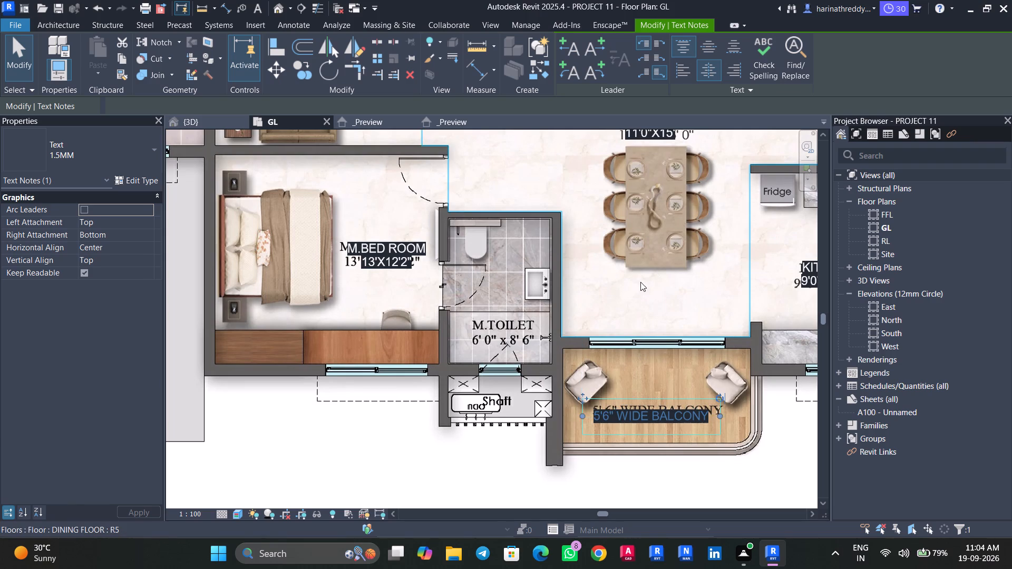
# Copy flat 6's M.BED ROOM note onto the plan's BED ROOM-1 label and just below its BED ROOM-2 label.
pyautogui.moveTo(622, 274); pyautogui.dragTo(619, 395, button='middle')
pyautogui.moveTo(589, 281); pyautogui.dragTo(595, 395, button='middle')
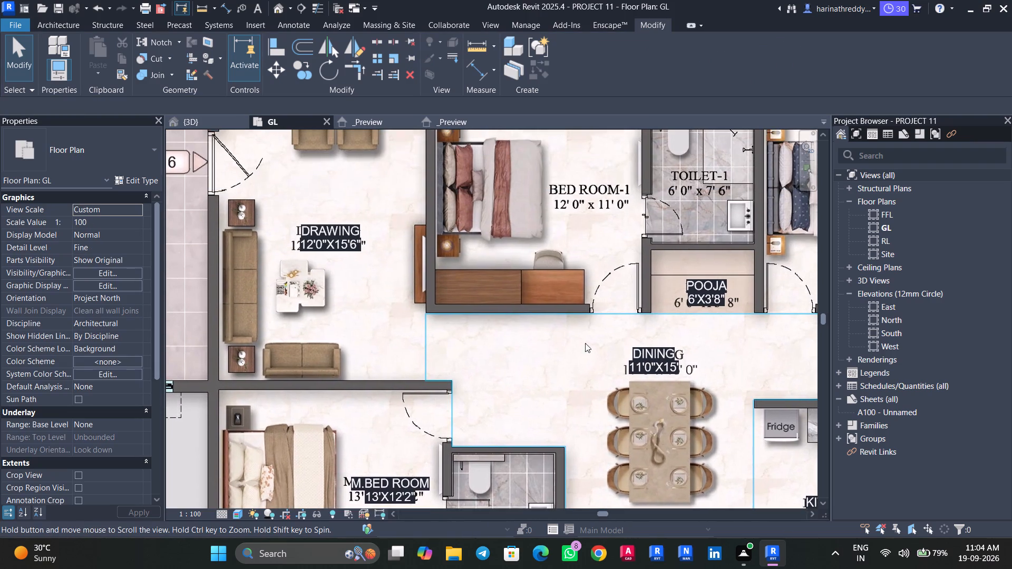
pyautogui.moveTo(581, 331); pyautogui.dragTo(581, 387, button='middle')
pyautogui.scroll(-6, 581, 385)
pyautogui.scroll(2, 747, 399)
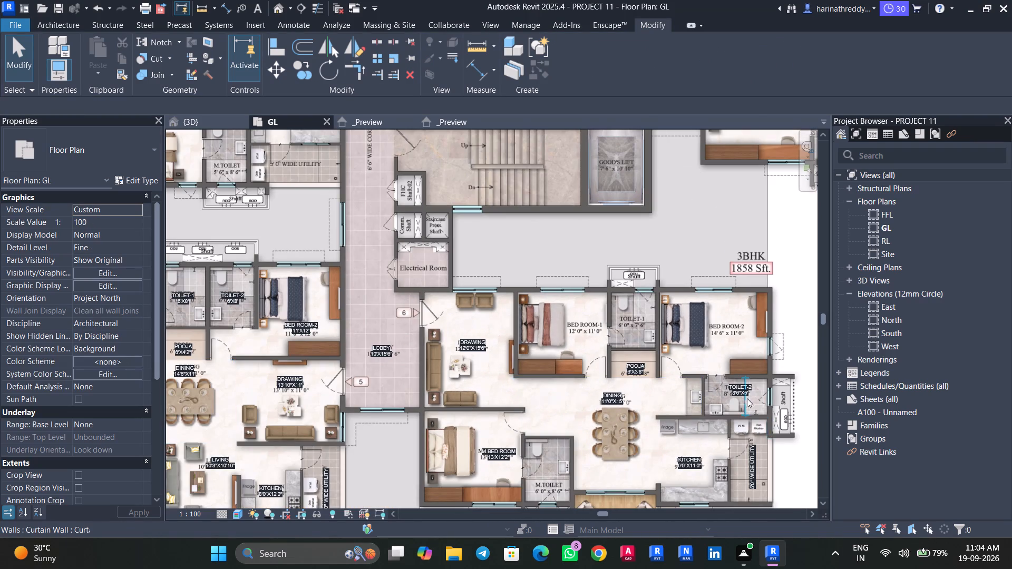
pyautogui.scroll(3, 747, 398)
pyautogui.scroll(-4, 389, 373)
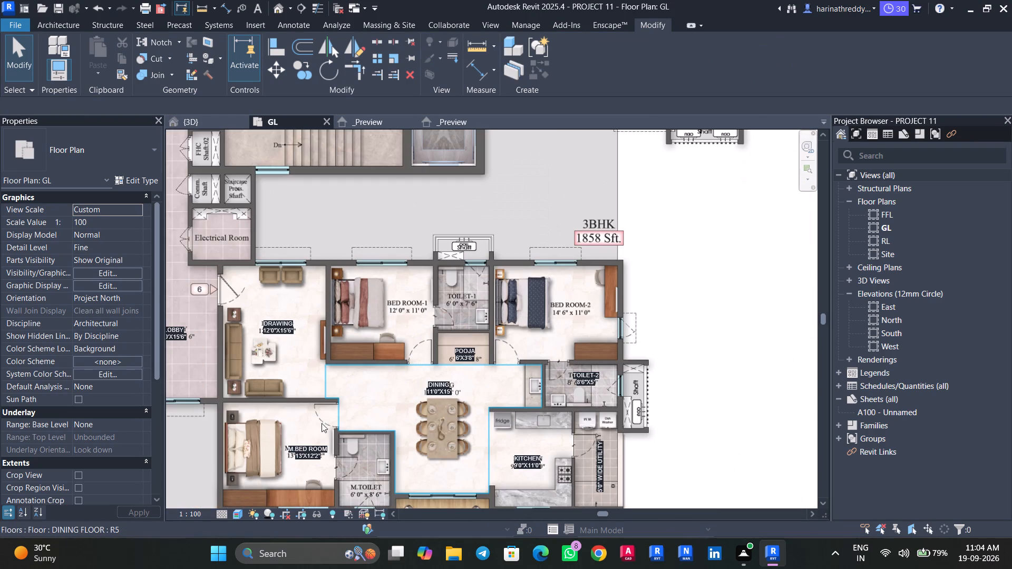
pyautogui.keyDown('ctrl'); pyautogui.moveTo(306, 449); pyautogui.dragTo(407, 303); pyautogui.keyUp('ctrl')
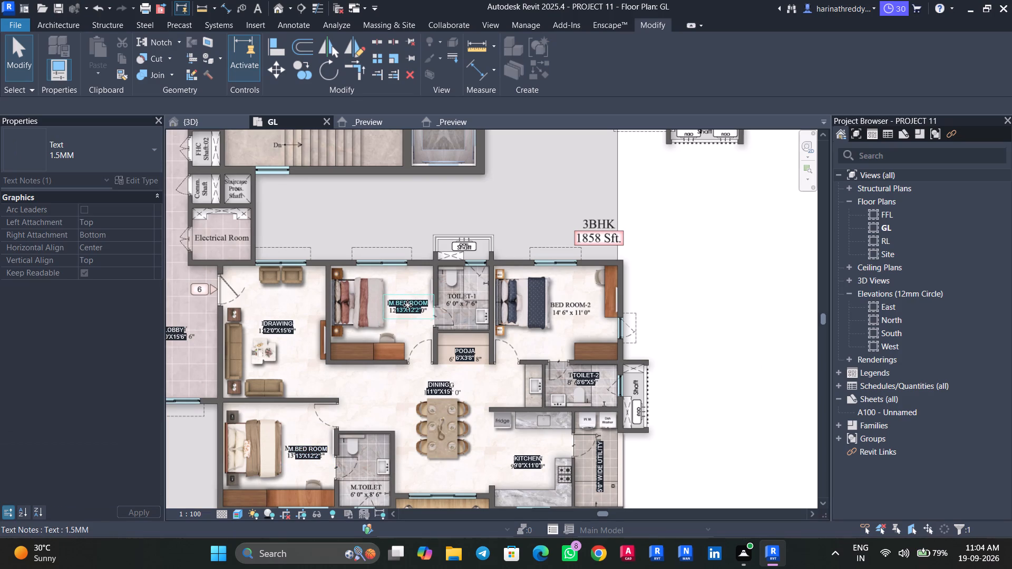
pyautogui.keyDown('ctrl'); pyautogui.moveTo(410, 308); pyautogui.dragTo(580, 326); pyautogui.keyUp('ctrl')
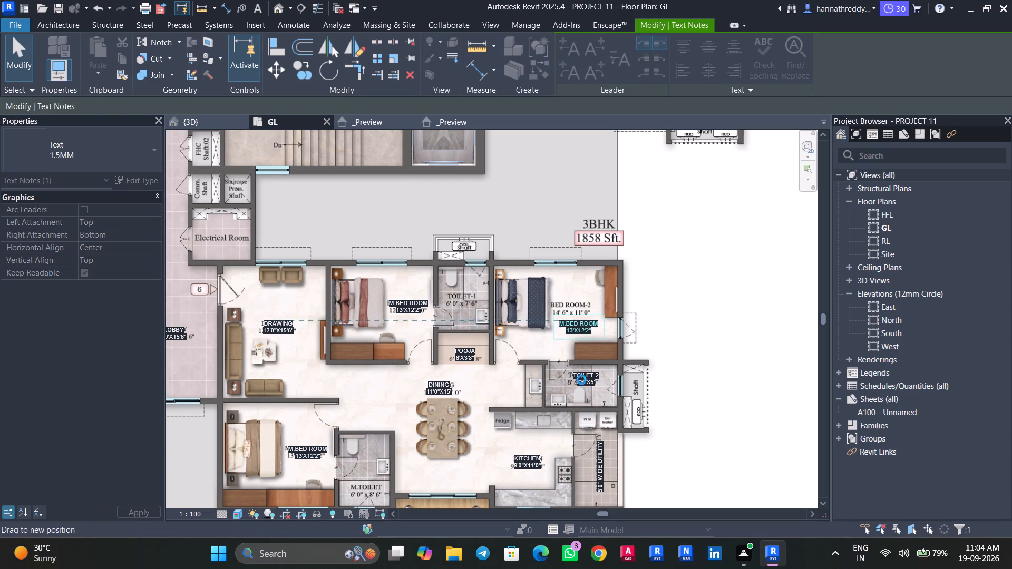
# Copy flat 6's TOILET-2 note into the TOILET-1 room, placing it just below the plan's label.
pyautogui.press('Tab')
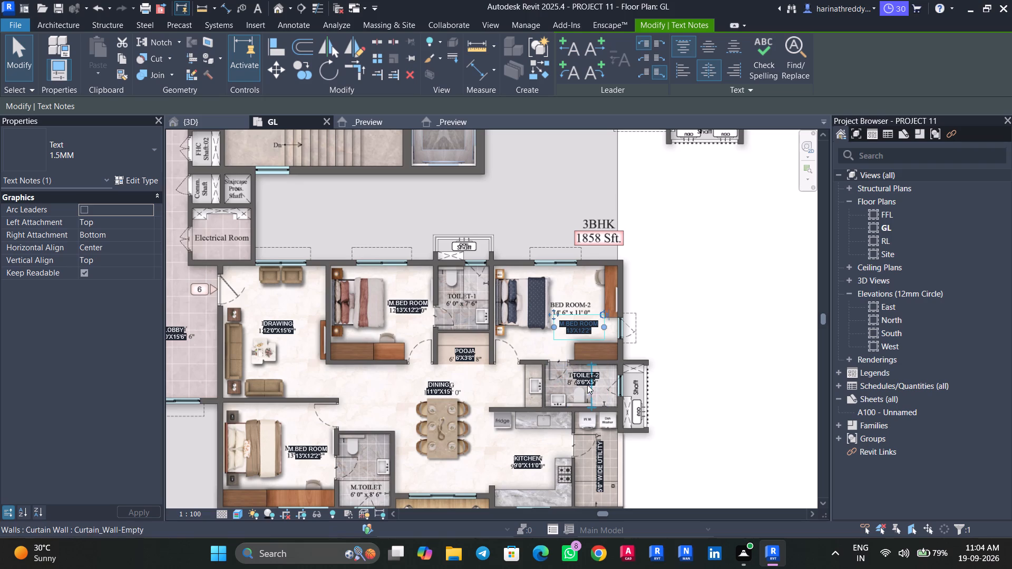
pyautogui.press('Tab')
pyautogui.click(583, 377)
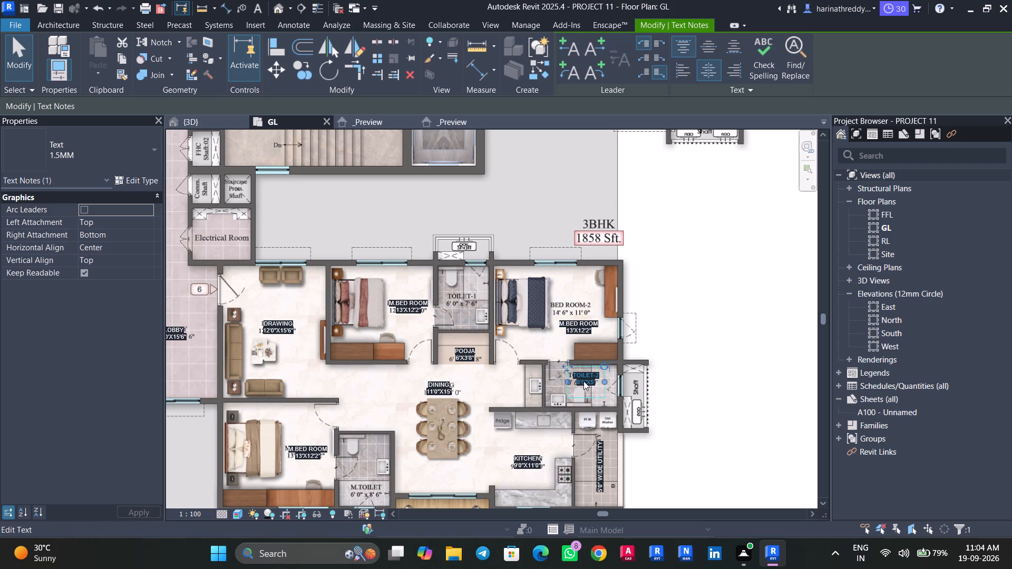
pyautogui.keyDown('ctrl'); pyautogui.moveTo(588, 382); pyautogui.dragTo(466, 305); pyautogui.keyUp('ctrl')
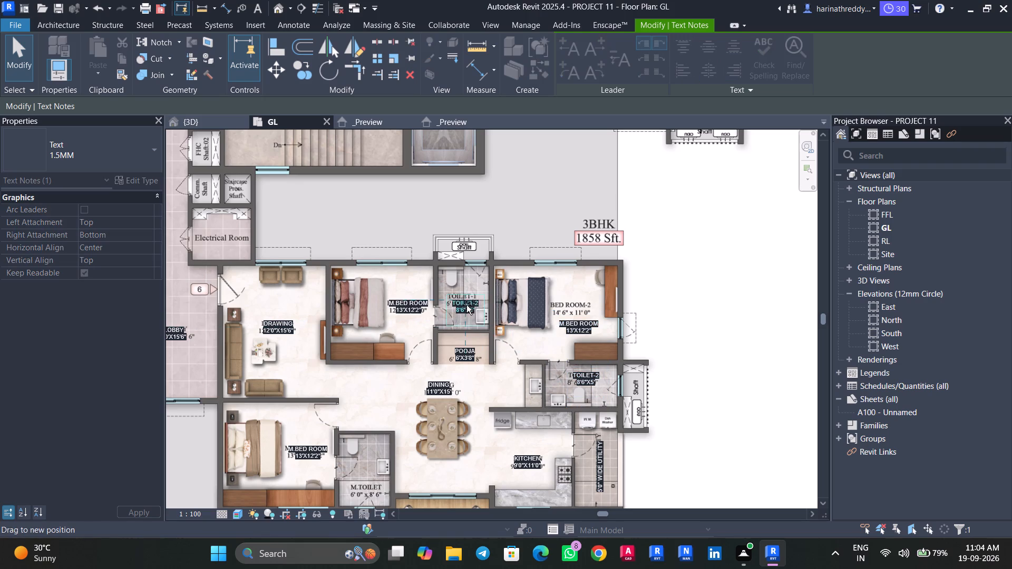
pyautogui.keyDown('ctrl'); pyautogui.moveTo(466, 305); pyautogui.dragTo(465, 308); pyautogui.keyUp('ctrl')
pyautogui.scroll(4, 463, 312)
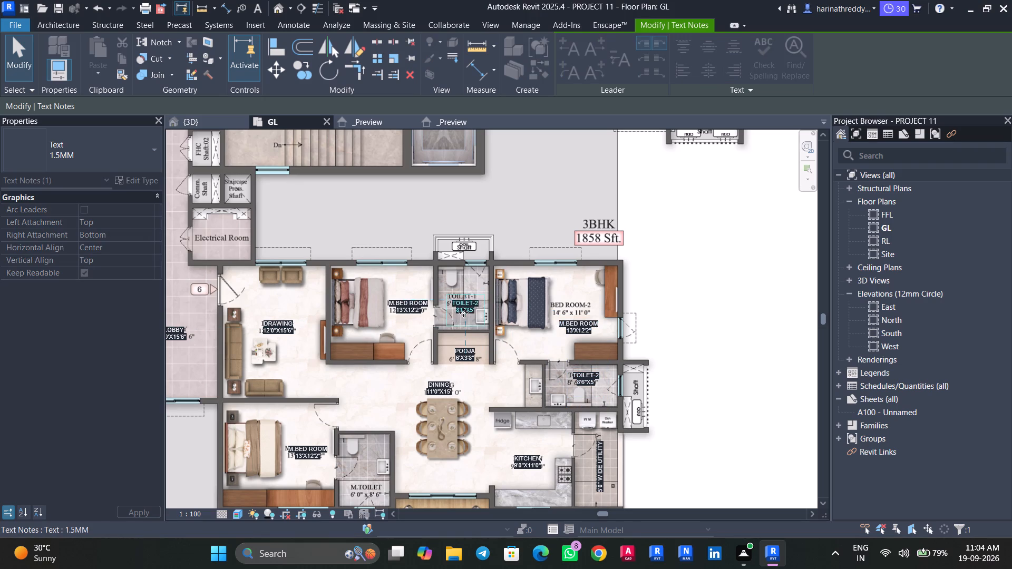
pyautogui.scroll(11, 463, 312)
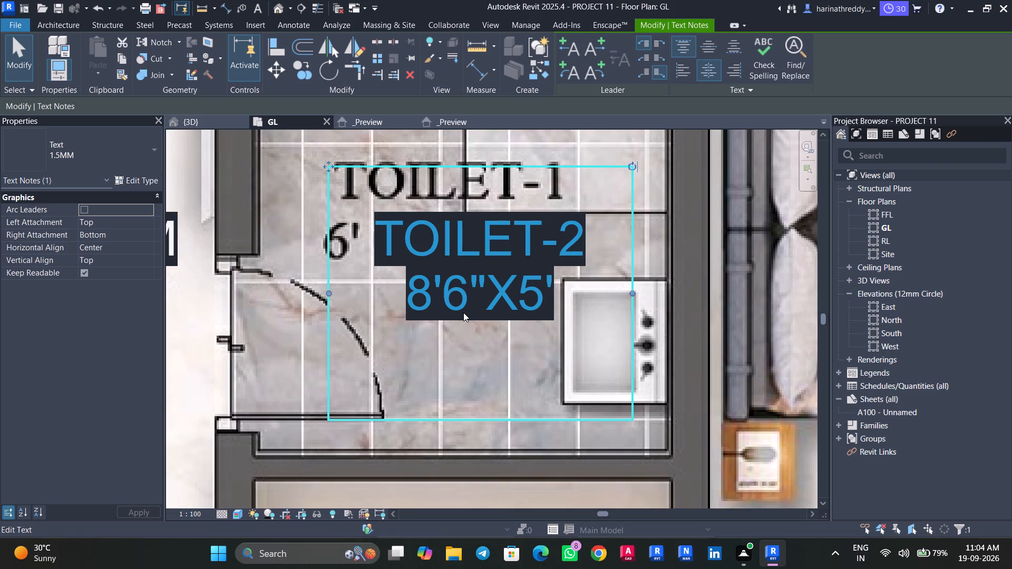
pyautogui.moveTo(463, 313); pyautogui.dragTo(490, 393, button='middle')
pyautogui.moveTo(353, 242); pyautogui.dragTo(359, 306)
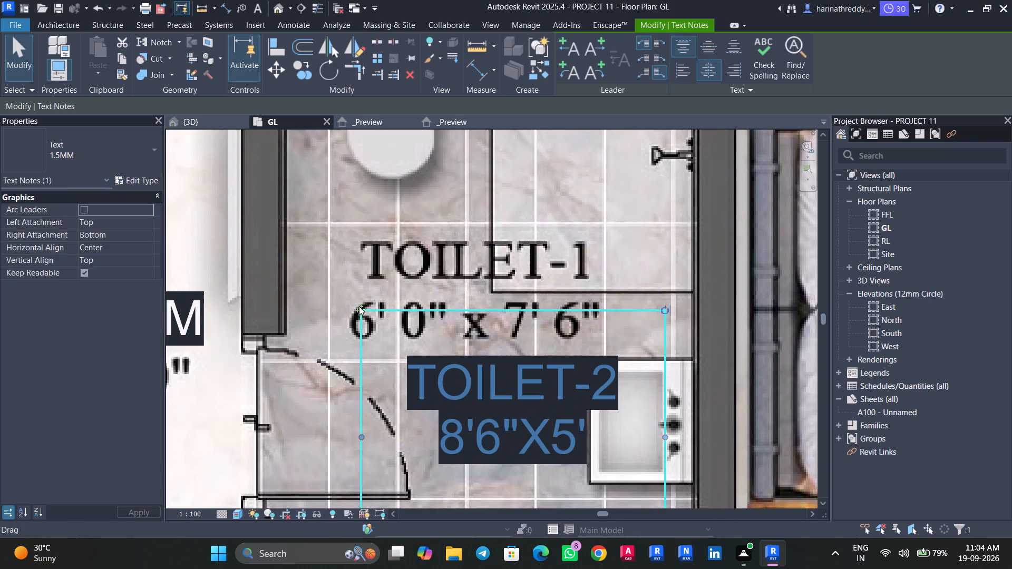
# Change the copied toilet note in flat 6's TOILET-1 room to TOILET-1, 6'8"X7'6".
pyautogui.click(630, 381)
pyautogui.click(617, 383)
pyautogui.press('BackSpace')
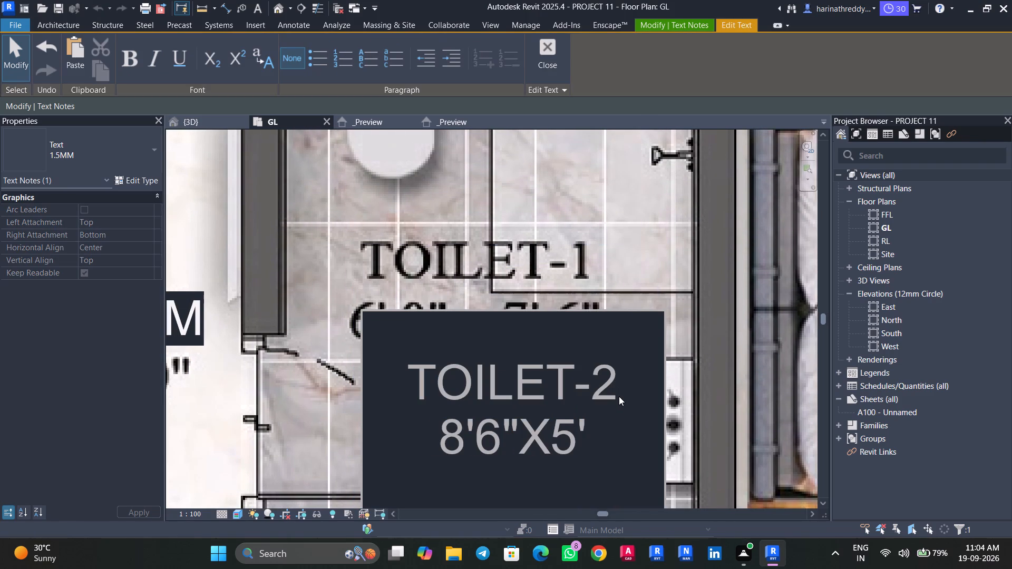
pyautogui.press('1')
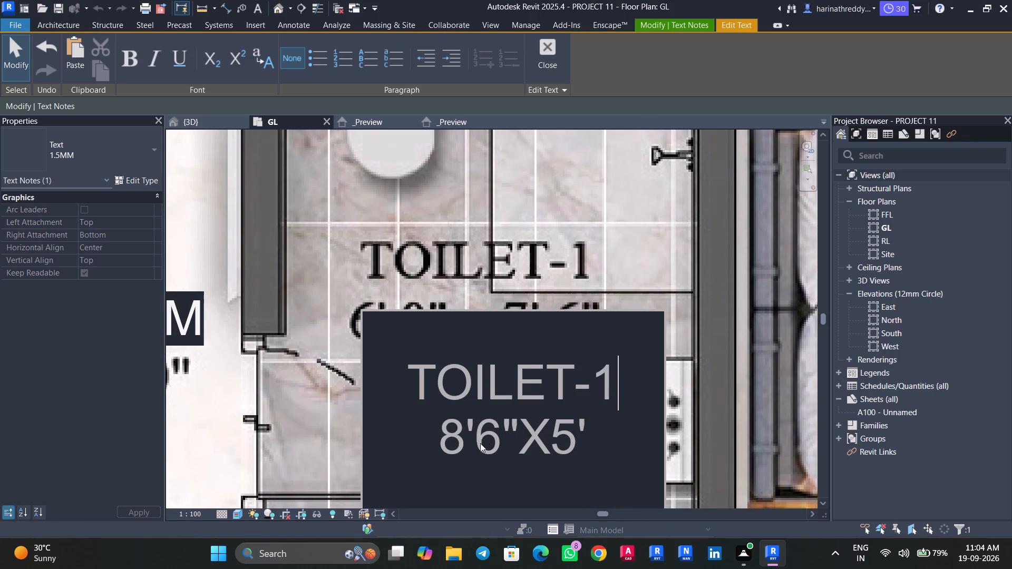
pyautogui.click(461, 443)
pyautogui.press('BackSpace')
pyautogui.press('6')
pyautogui.click(499, 446)
pyautogui.press('BackSpace')
pyautogui.press('8')
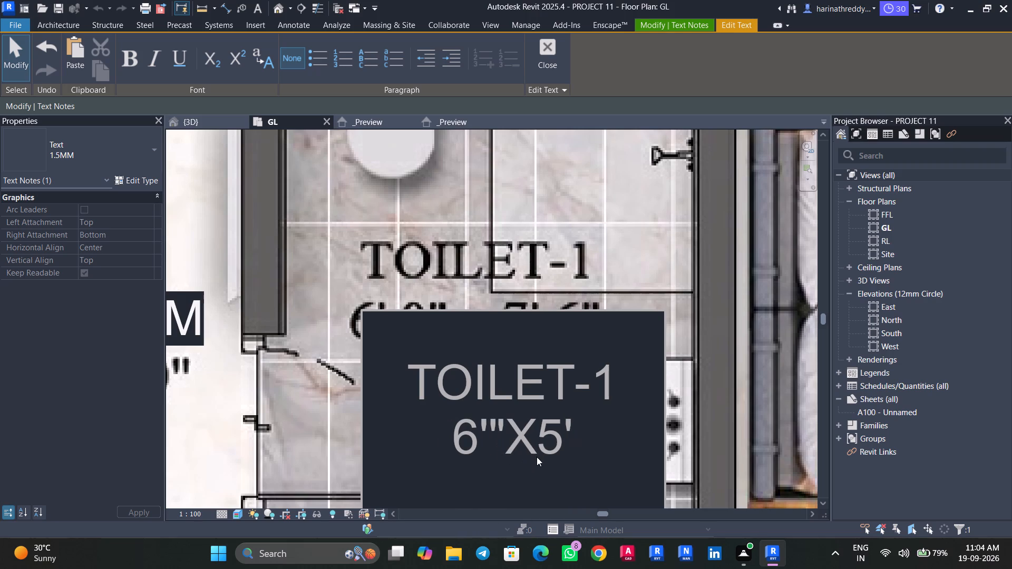
pyautogui.click(569, 443)
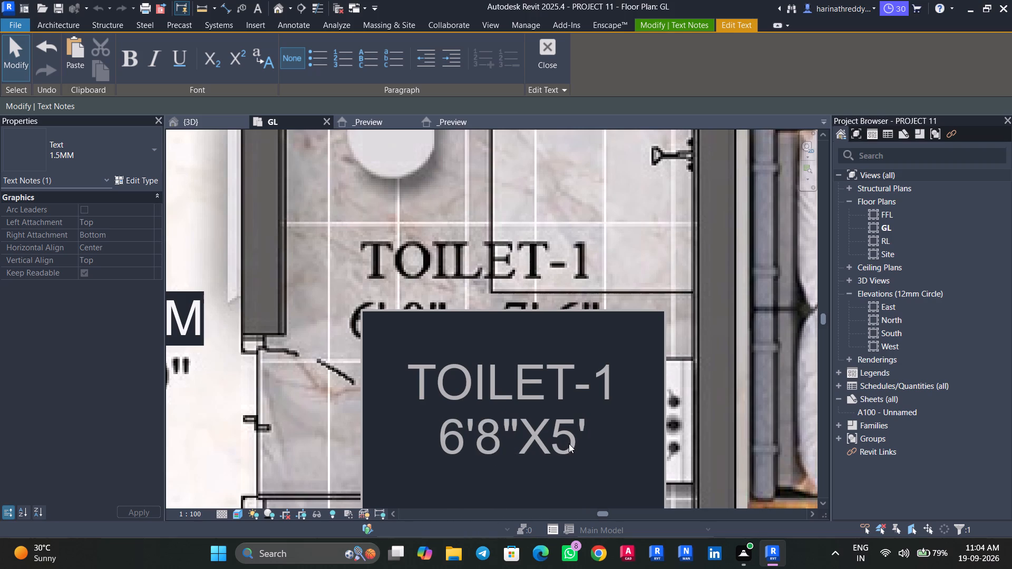
pyautogui.press('BackSpace')
pyautogui.press('7')
pyautogui.click(584, 438)
pyautogui.press('6')
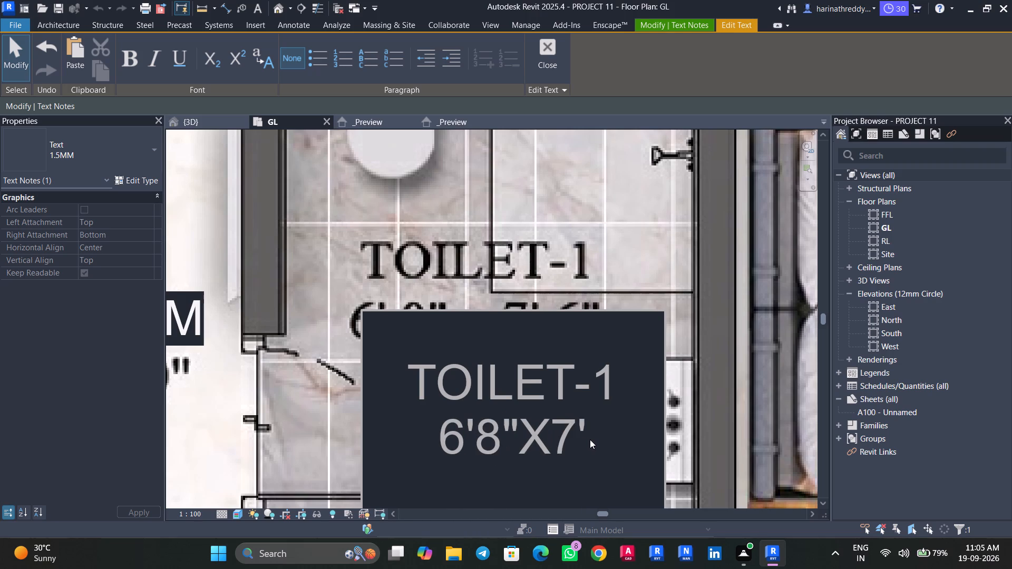
pyautogui.hotkey('shift', '"')
pyautogui.click(602, 284)
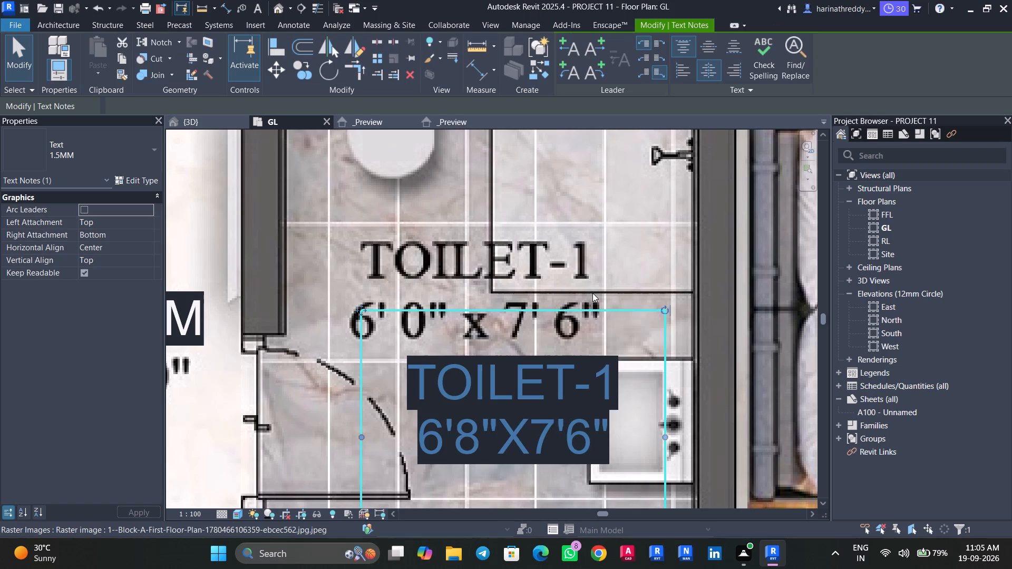
# Correct the first dimension in flat 6's TOILET-1 note so its size line reads 6'0"X7'6".
pyautogui.click(483, 432)
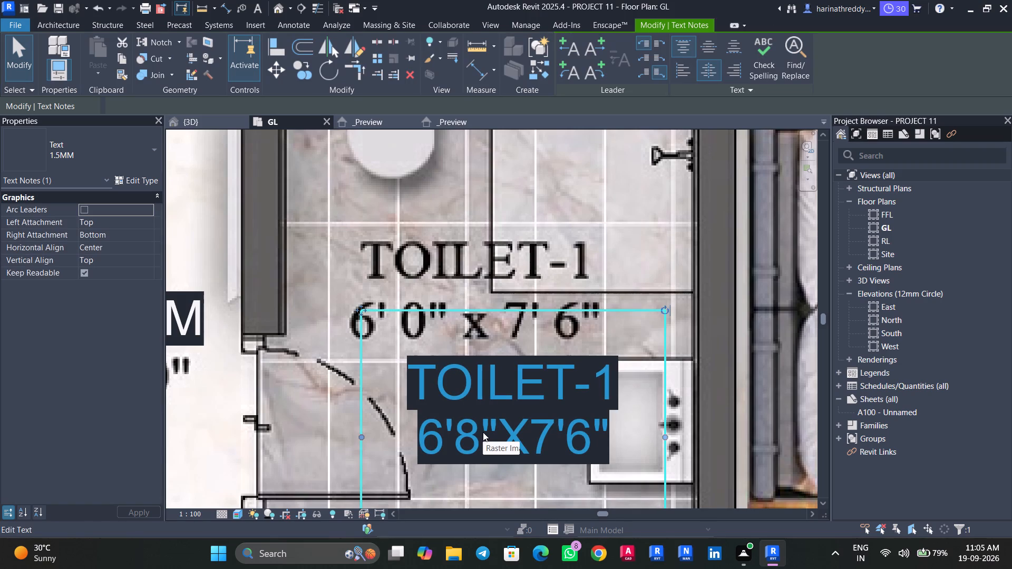
pyautogui.click(480, 432)
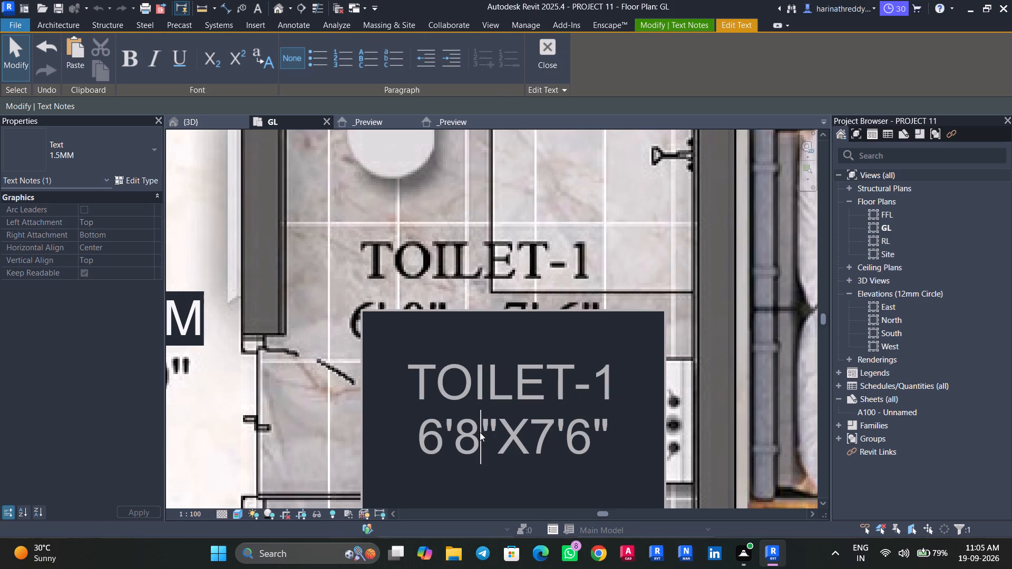
pyautogui.press('BackSpace')
pyautogui.press('0')
pyautogui.click(598, 263)
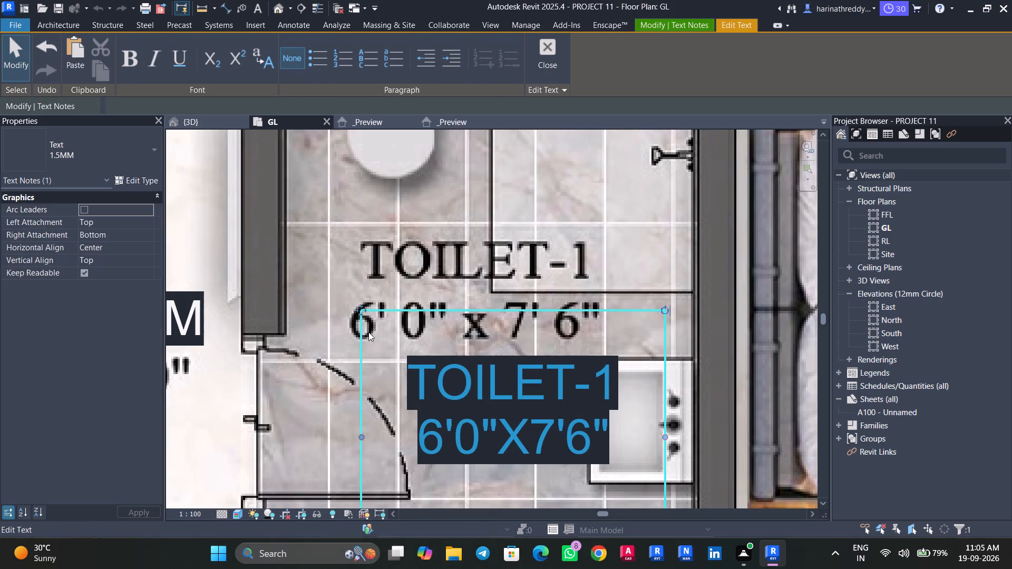
# Move flat 6's TOILET-1 note up onto the plan's TOILET-1 label and deselect it.
pyautogui.moveTo(359, 310); pyautogui.dragTo(334, 194)
pyautogui.scroll(-12, 340, 275)
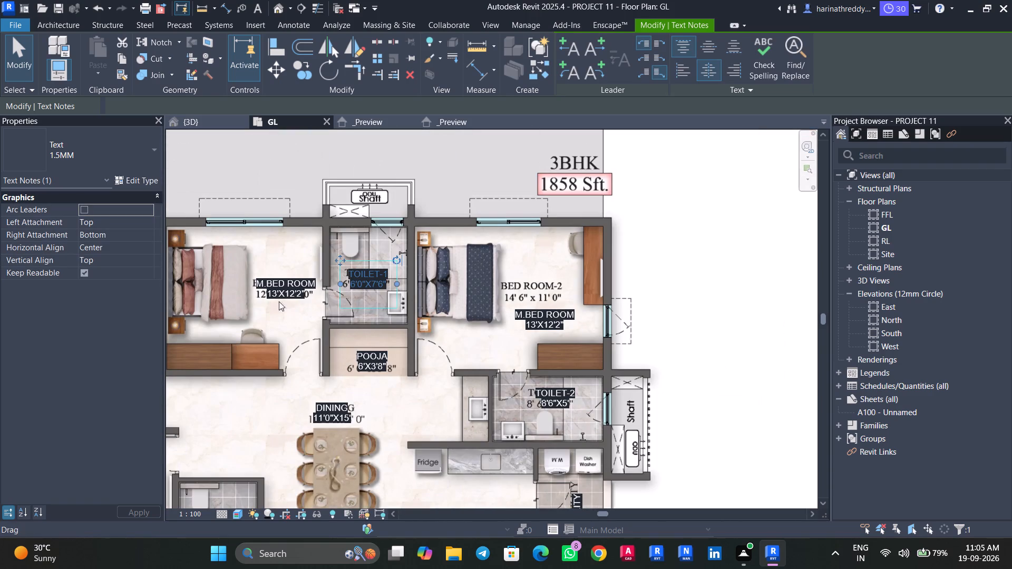
pyautogui.moveTo(285, 311); pyautogui.dragTo(383, 271, button='middle')
pyautogui.press('Escape')
pyautogui.press('Escape')
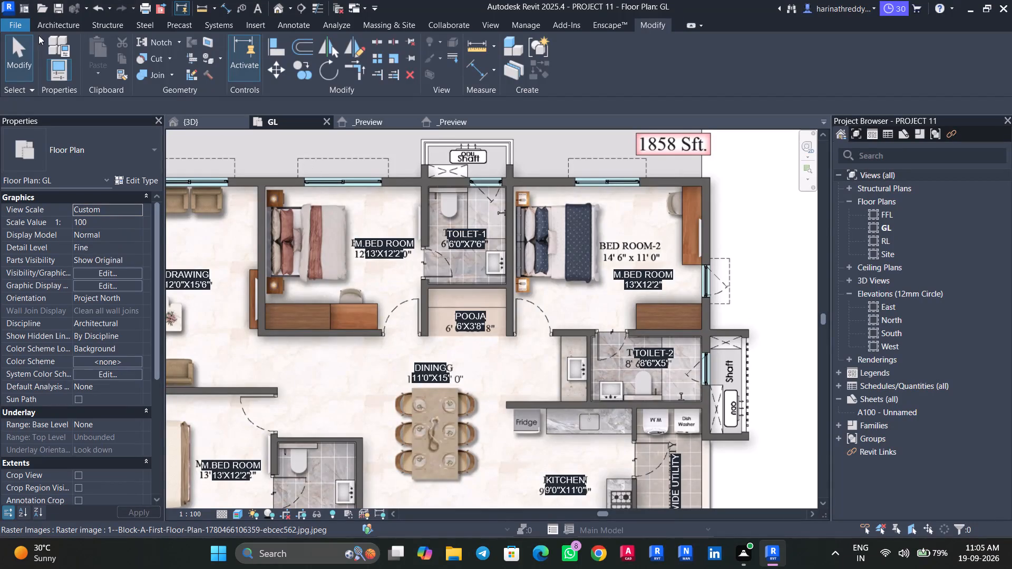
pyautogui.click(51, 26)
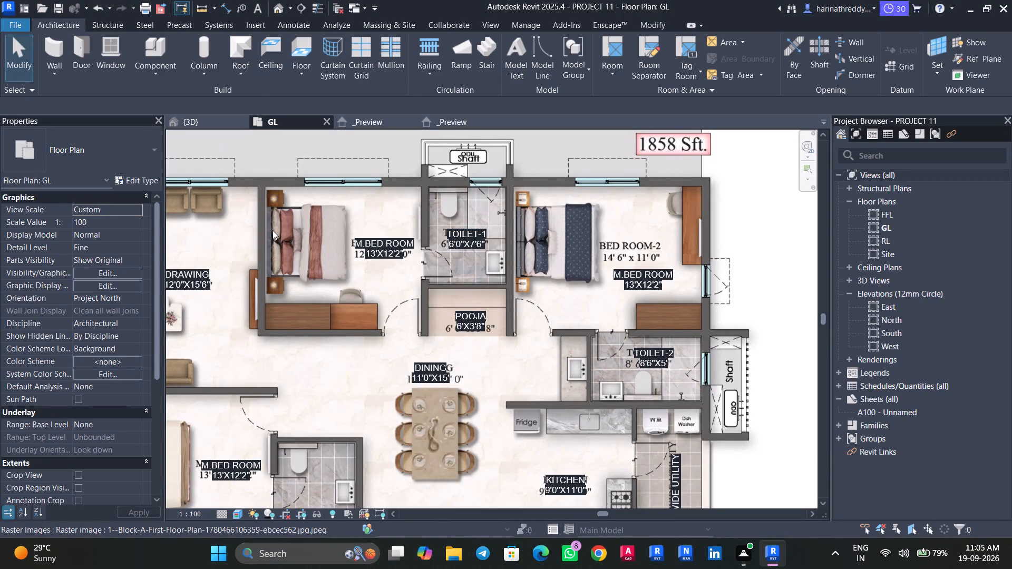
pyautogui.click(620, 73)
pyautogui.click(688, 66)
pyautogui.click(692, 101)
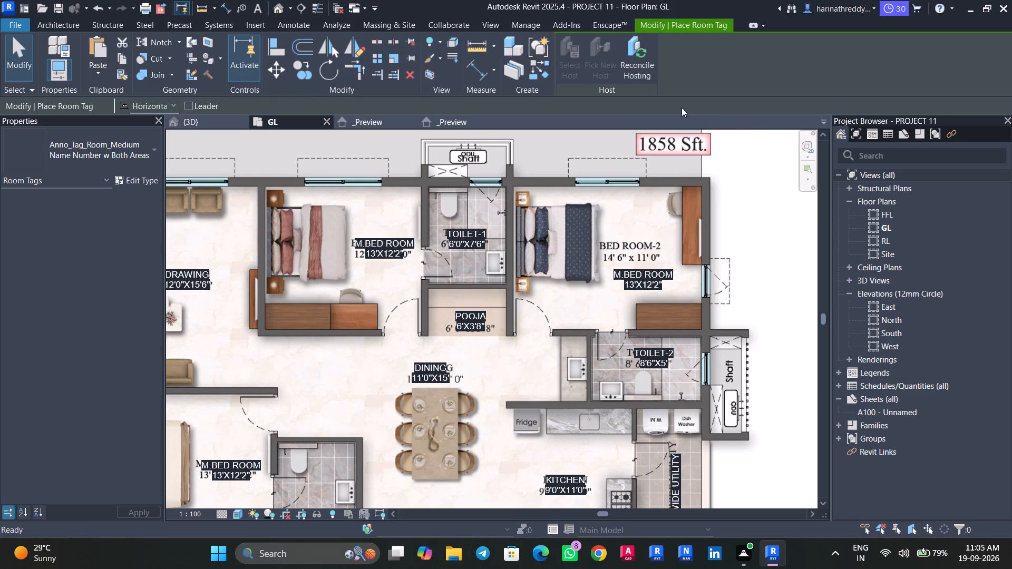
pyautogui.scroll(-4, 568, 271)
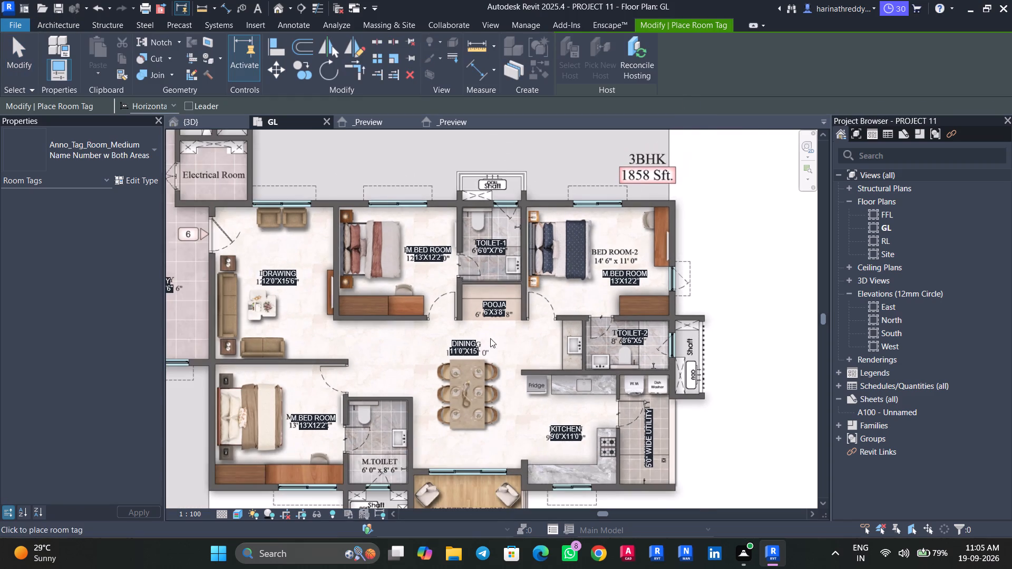
# Place a new room with its tag in flat 3's 14'0" x 13'6" M.BED ROOM, using the Room tool.
pyautogui.click(60, 31)
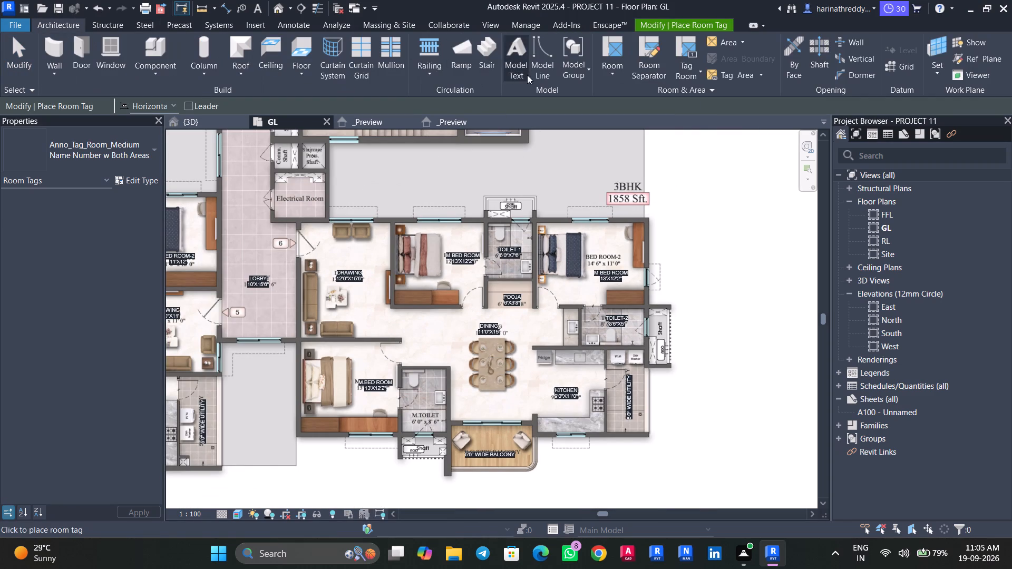
pyautogui.click(610, 68)
pyautogui.click(617, 94)
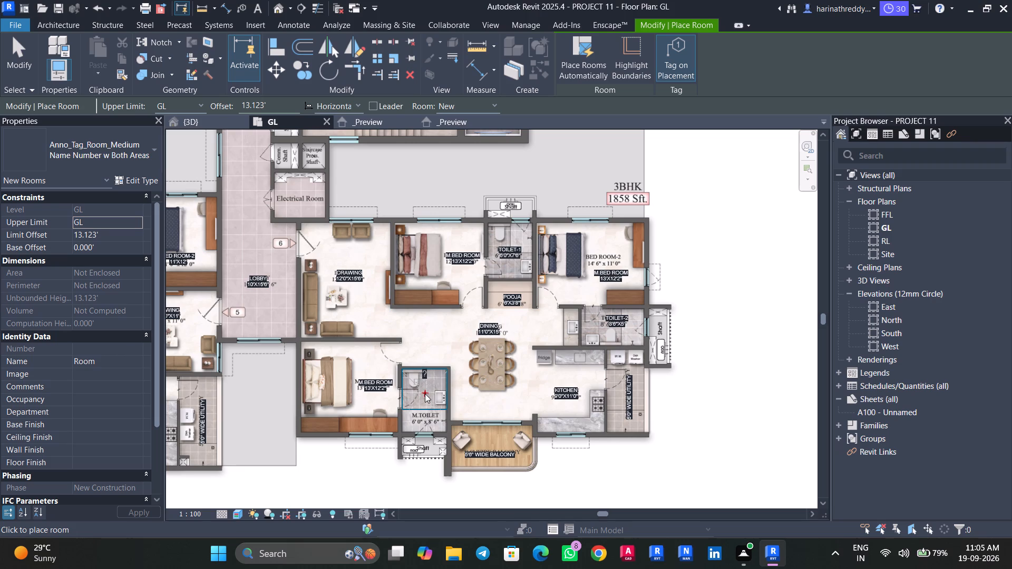
pyautogui.scroll(5, 425, 394)
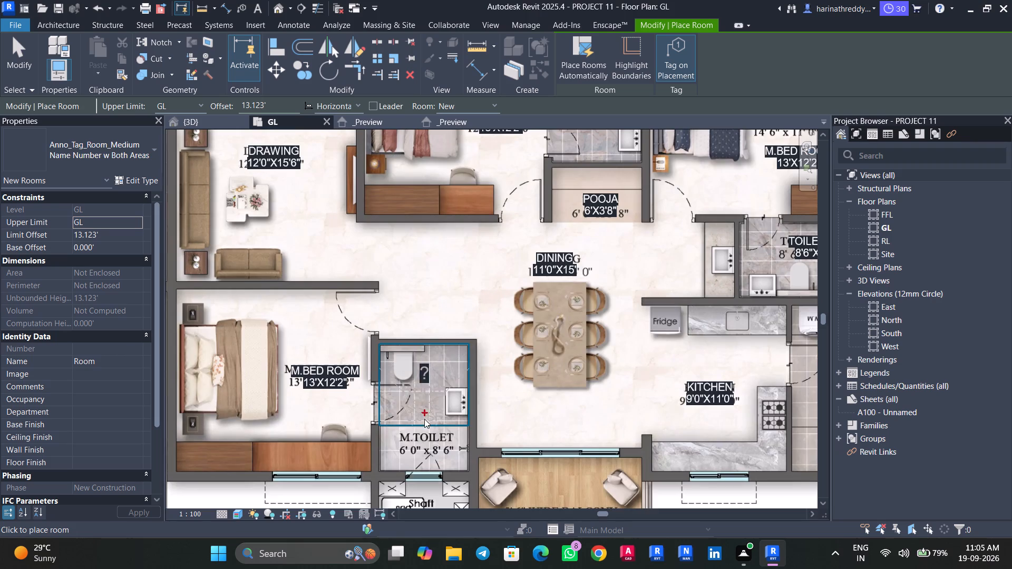
pyautogui.scroll(-5, 407, 438)
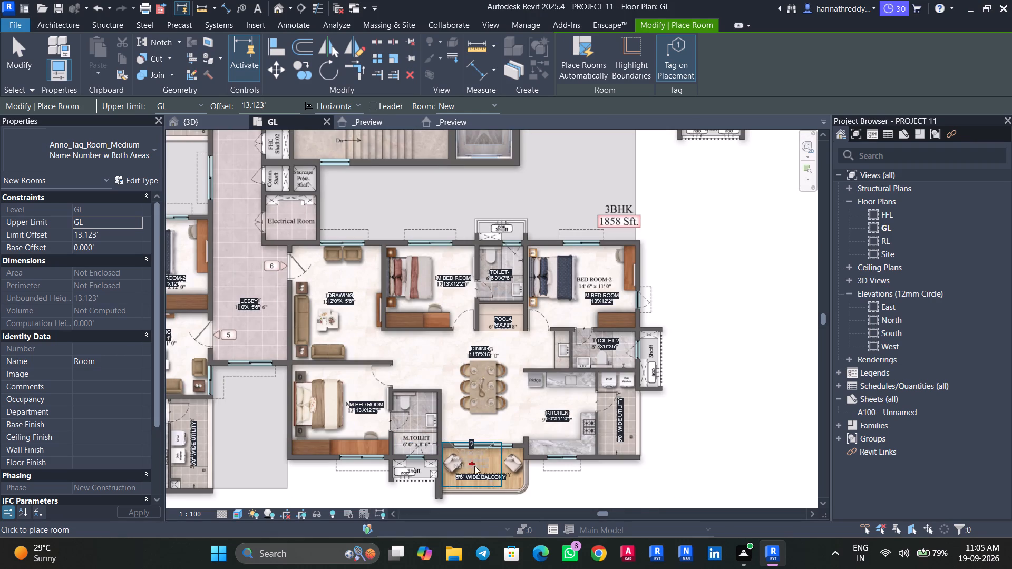
pyautogui.moveTo(696, 312); pyautogui.dragTo(736, 484, button='middle')
pyautogui.scroll(1, 734, 478)
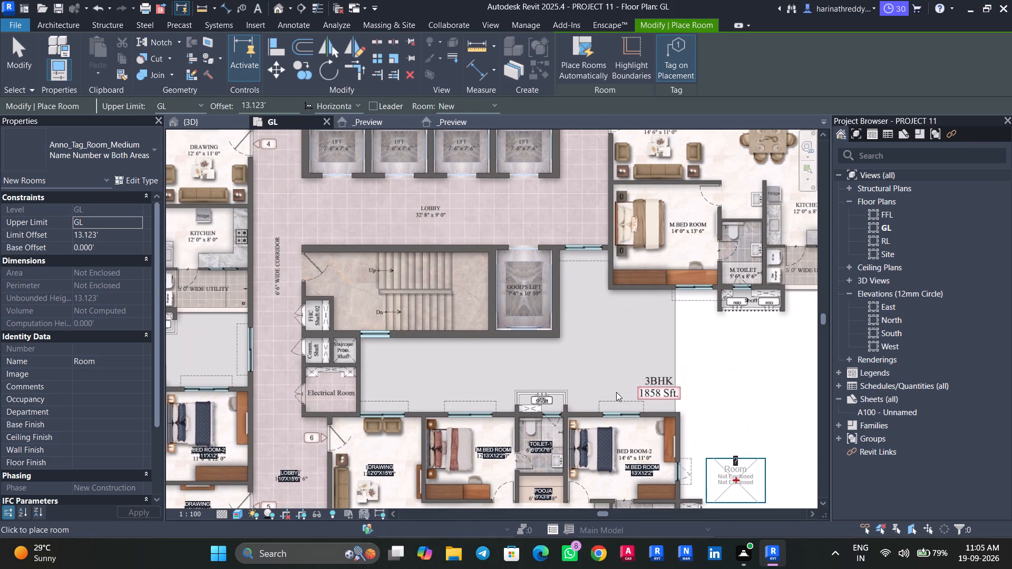
pyautogui.moveTo(574, 337); pyautogui.dragTo(571, 380, button='middle')
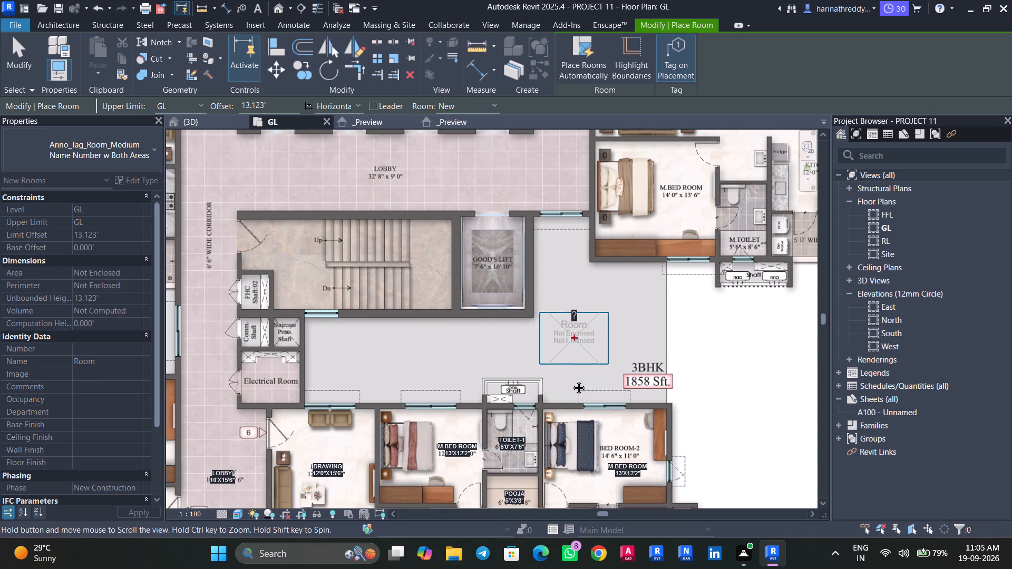
pyautogui.moveTo(571, 380); pyautogui.dragTo(513, 466, button='middle')
pyautogui.click(601, 328)
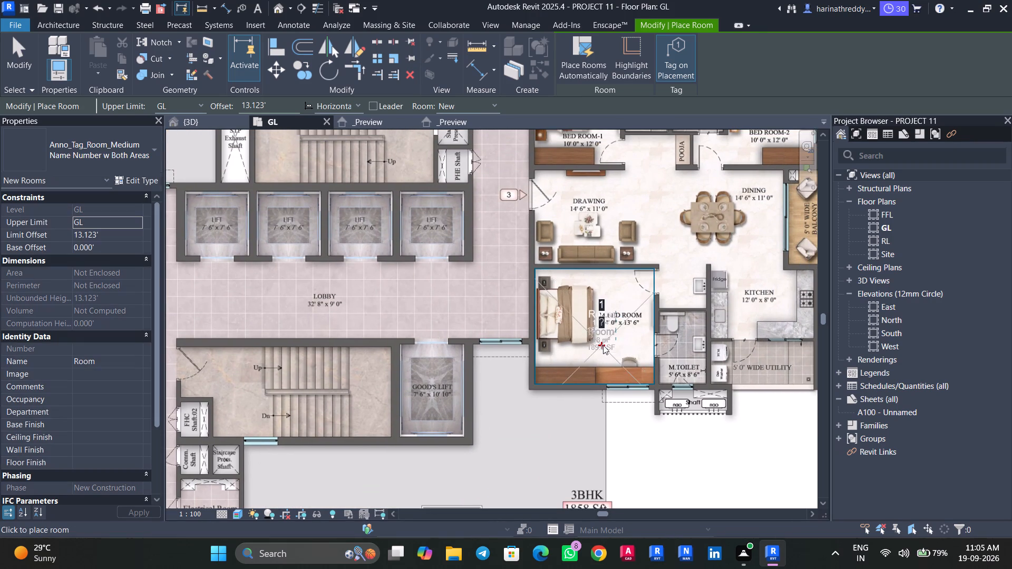
pyautogui.scroll(6, 603, 345)
pyautogui.press('Escape')
pyautogui.press('Escape')
pyautogui.press('Escape')
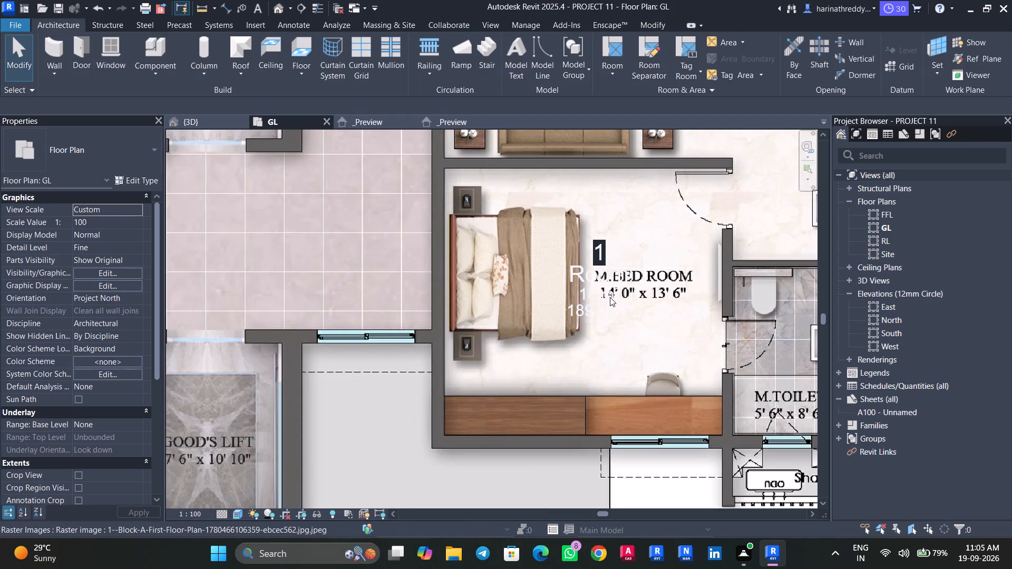
# Turn off Vis - Room Area and Vis - Imperial Area in the type properties of the M.BED ROOM's room tag.
pyautogui.press('Tab')
pyautogui.click(610, 297)
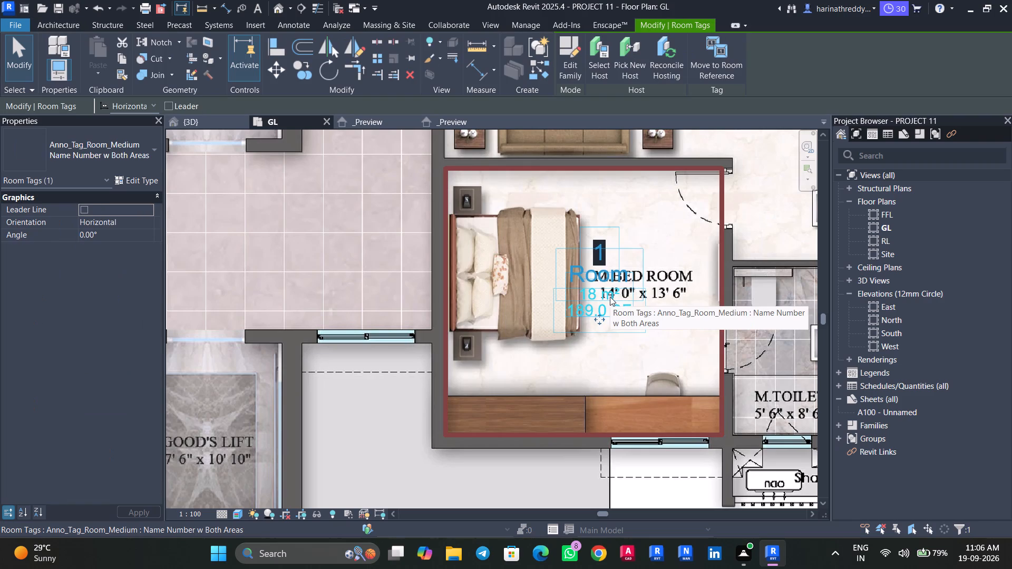
pyautogui.click(152, 182)
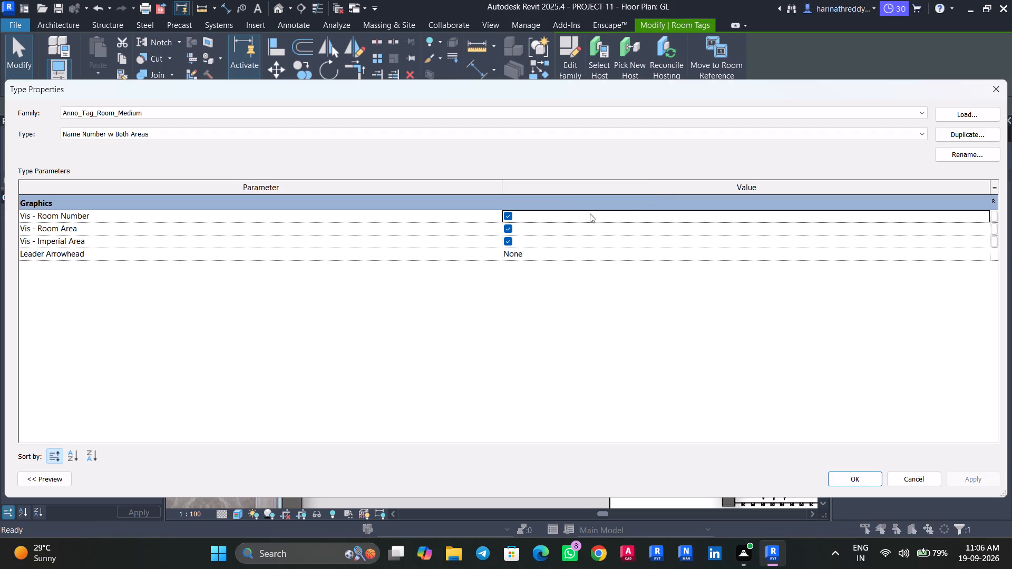
pyautogui.click(505, 241)
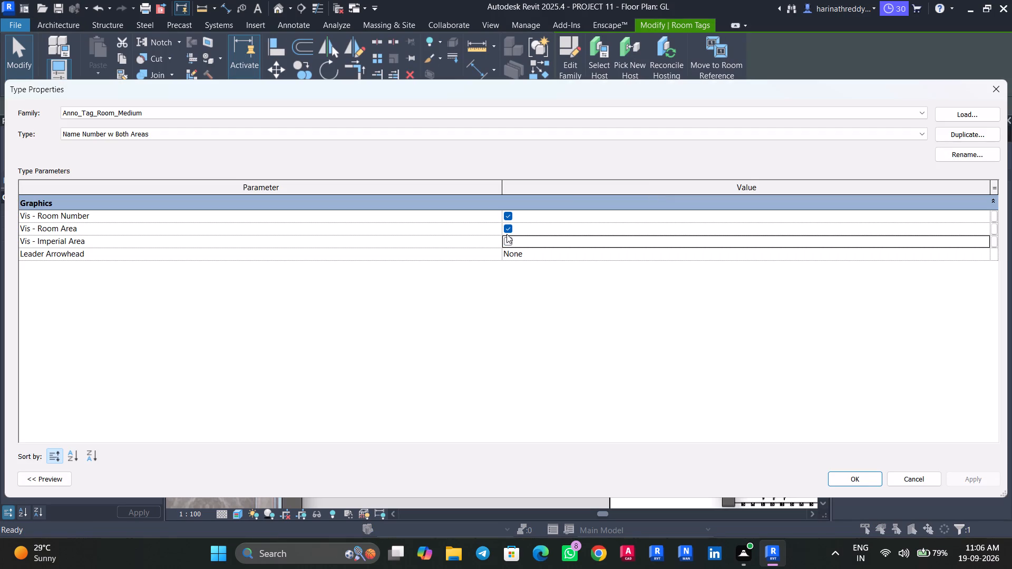
pyautogui.click(507, 232)
pyautogui.click(964, 476)
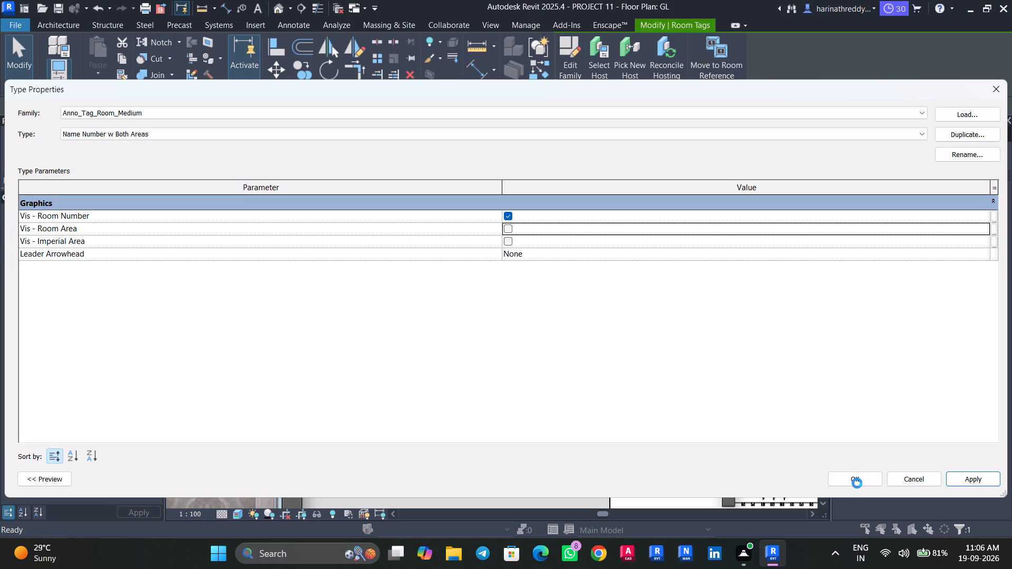
pyautogui.click(858, 484)
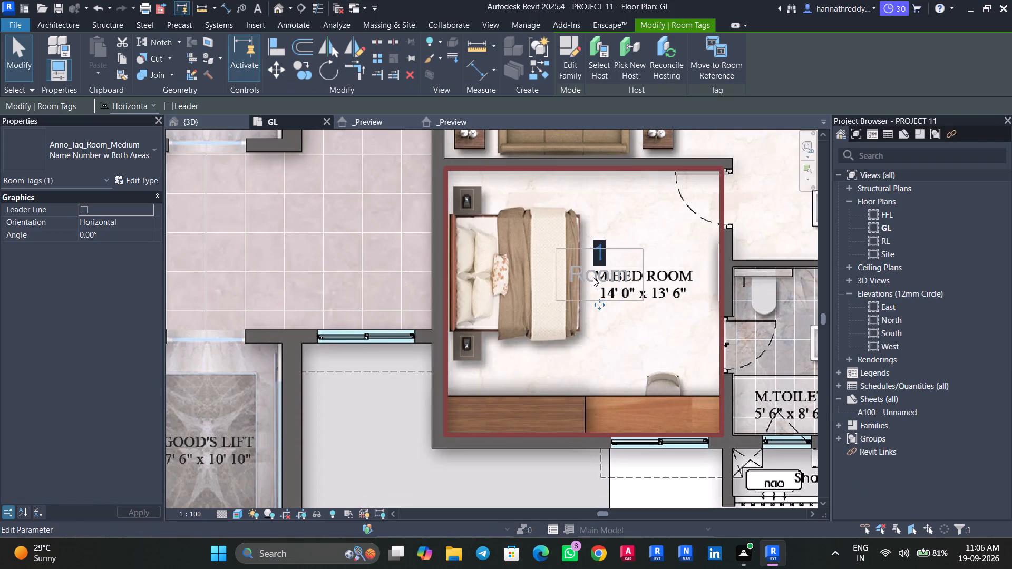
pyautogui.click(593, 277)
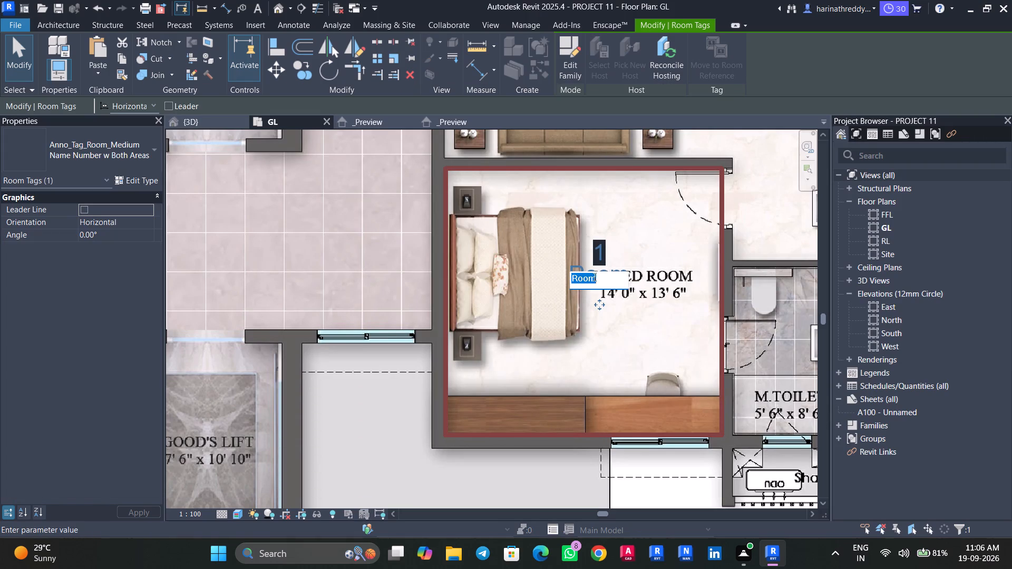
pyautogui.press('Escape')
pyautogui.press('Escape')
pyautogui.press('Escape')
# Delete the room tag in flat 3's M.BED ROOM and dismiss the resulting notice.
pyautogui.press('Tab')
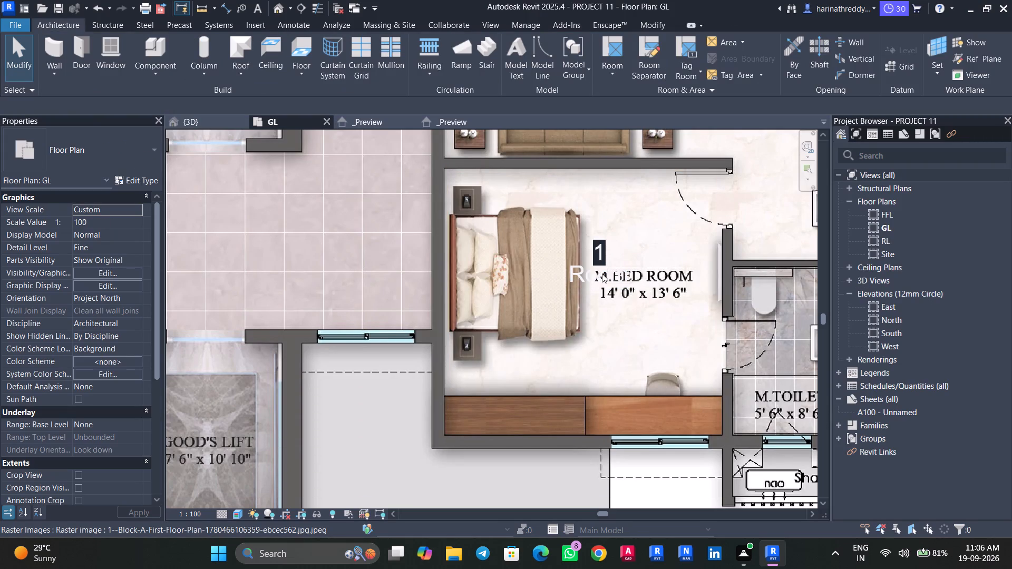
pyautogui.click(602, 273)
pyautogui.press('Delete')
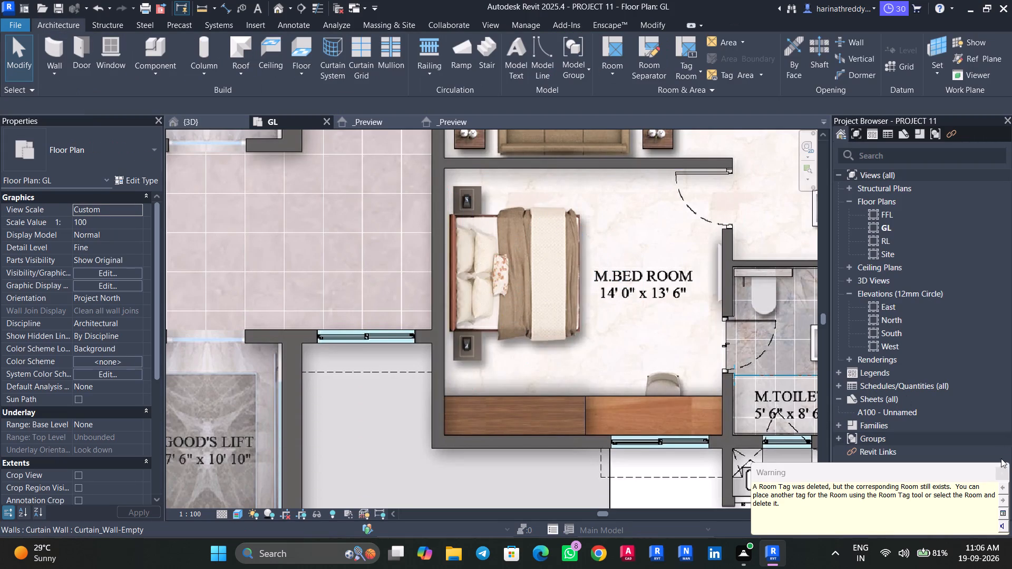
pyautogui.click(1003, 470)
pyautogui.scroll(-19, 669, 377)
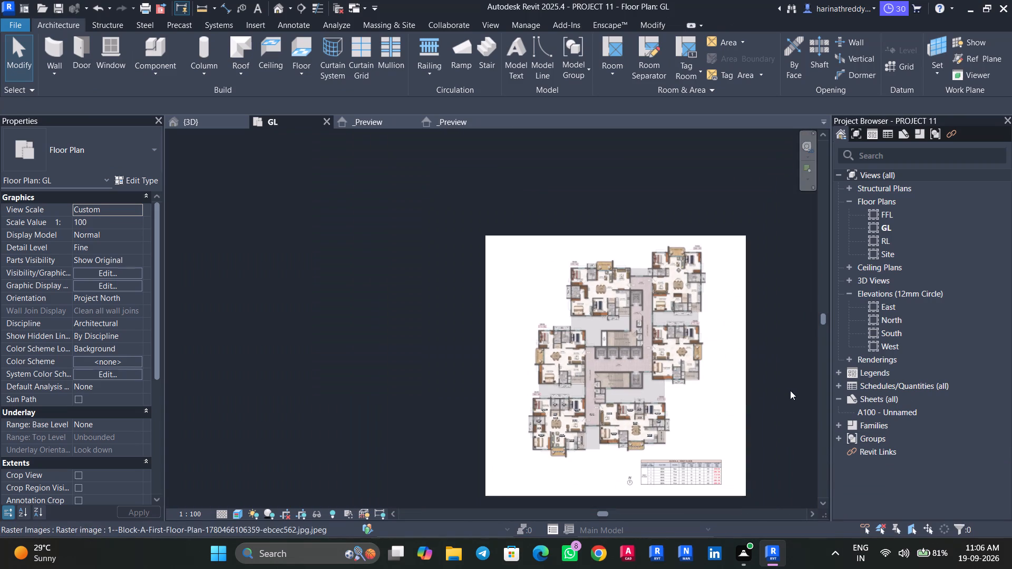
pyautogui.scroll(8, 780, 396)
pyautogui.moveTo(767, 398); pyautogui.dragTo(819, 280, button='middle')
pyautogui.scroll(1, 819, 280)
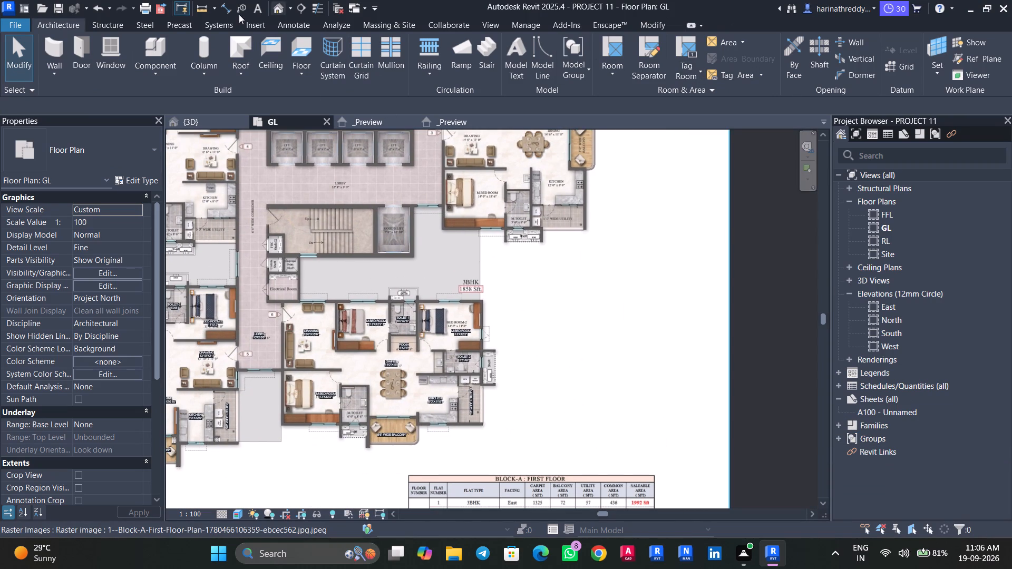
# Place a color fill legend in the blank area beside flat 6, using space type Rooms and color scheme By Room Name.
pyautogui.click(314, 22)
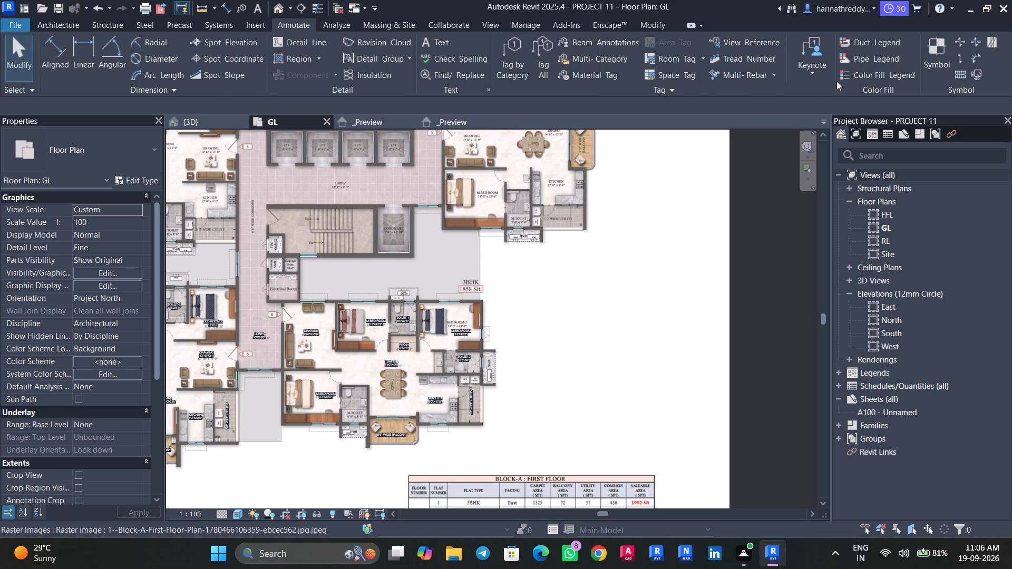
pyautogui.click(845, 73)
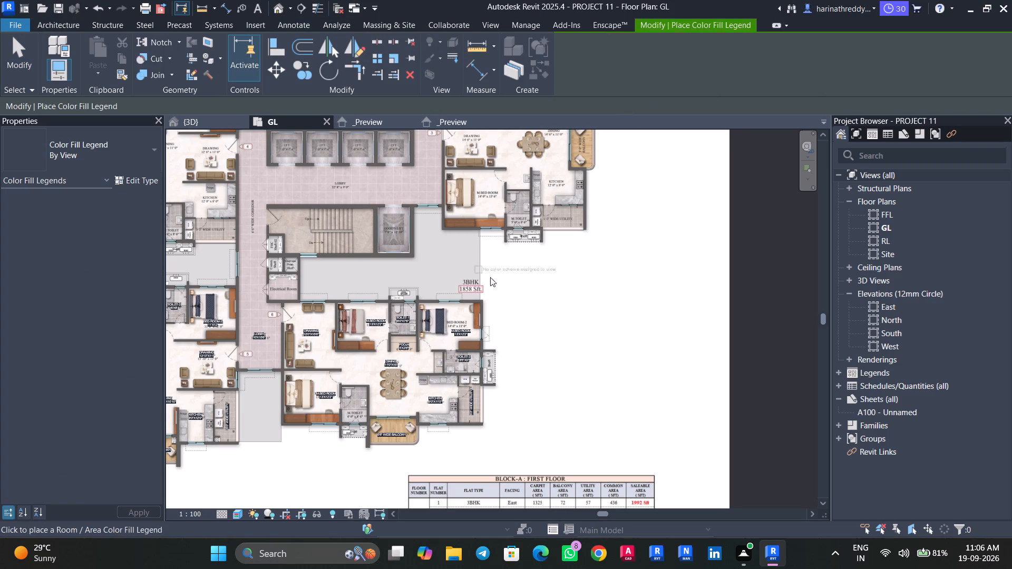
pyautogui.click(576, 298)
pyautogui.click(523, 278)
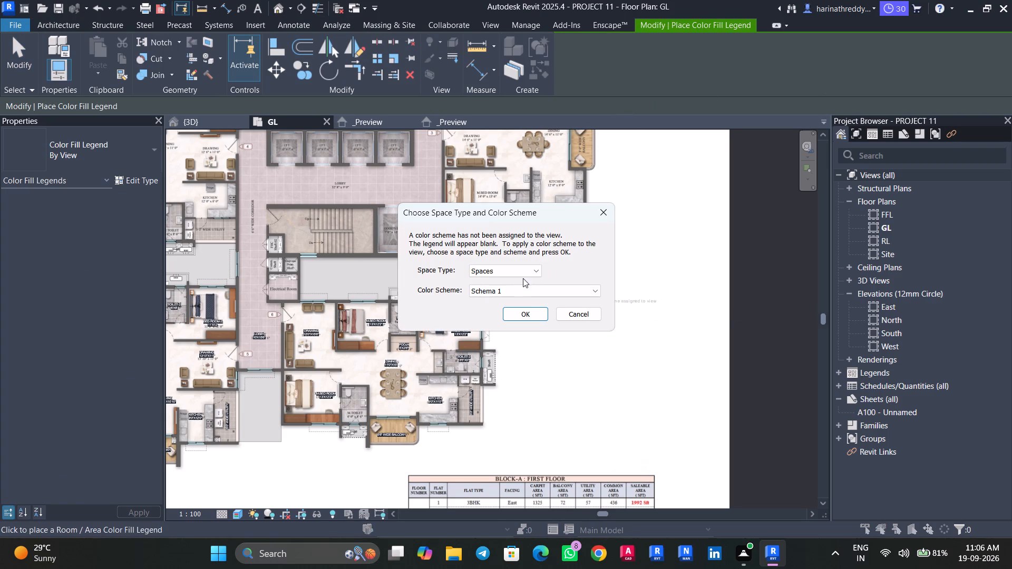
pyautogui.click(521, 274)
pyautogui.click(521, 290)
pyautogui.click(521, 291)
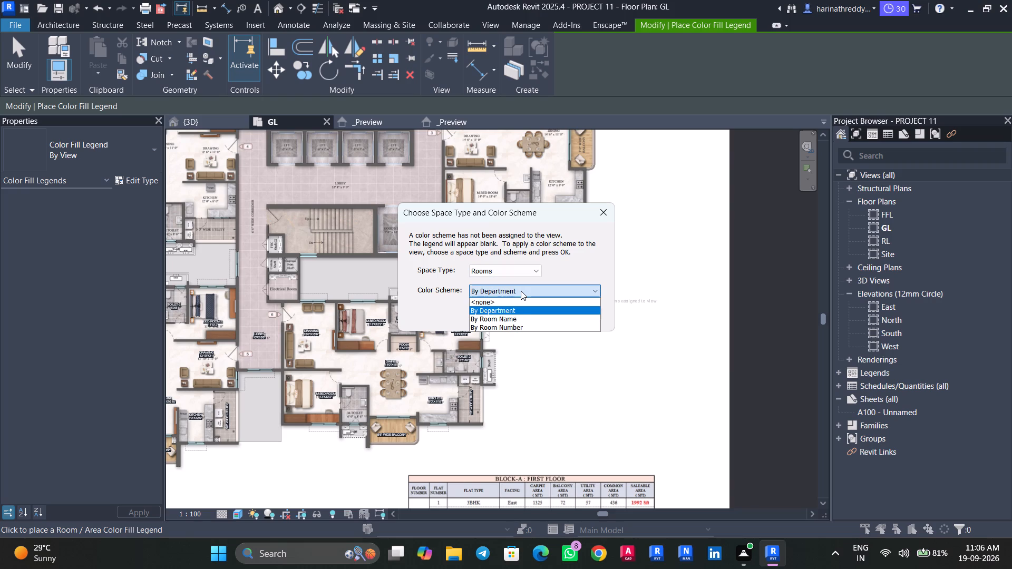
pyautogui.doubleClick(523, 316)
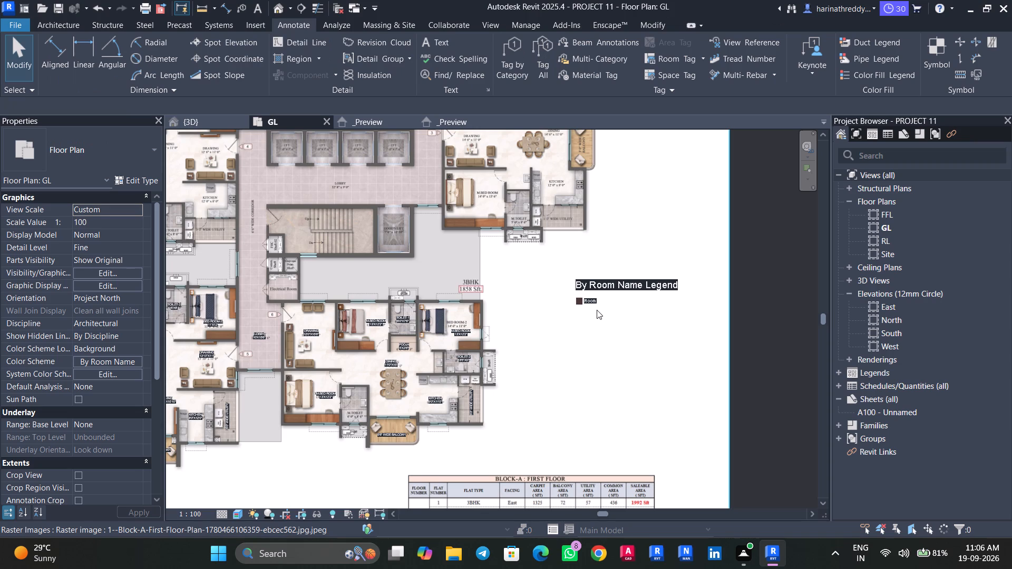
# Review the legend's By Department, By Room Number and By Room Name color schemes, and leave the scheme editor without applying changes.
pyautogui.scroll(13, 591, 301)
pyautogui.scroll(-7, 561, 291)
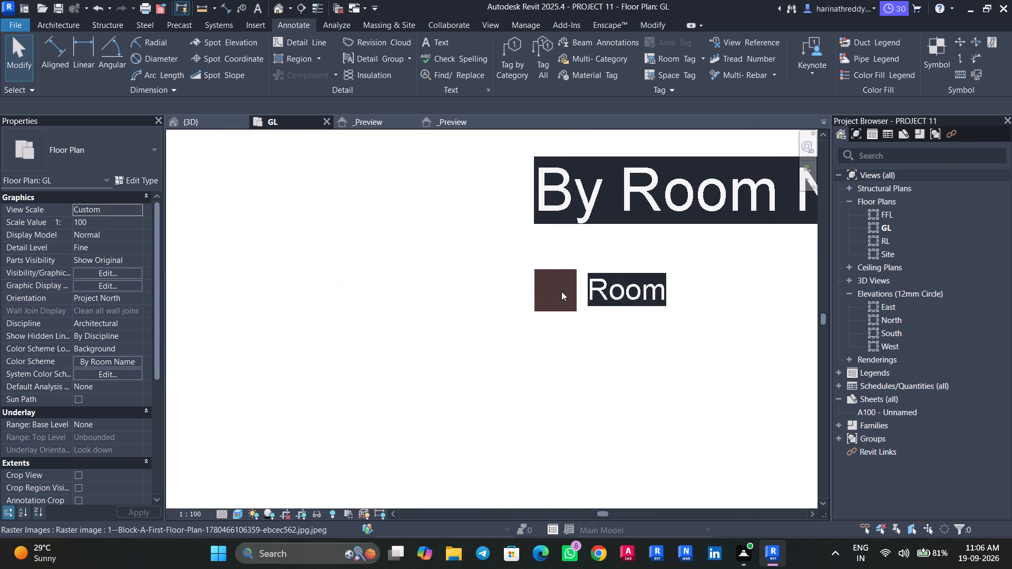
pyautogui.scroll(-9, 561, 291)
pyautogui.scroll(5, 573, 280)
pyautogui.click(573, 280)
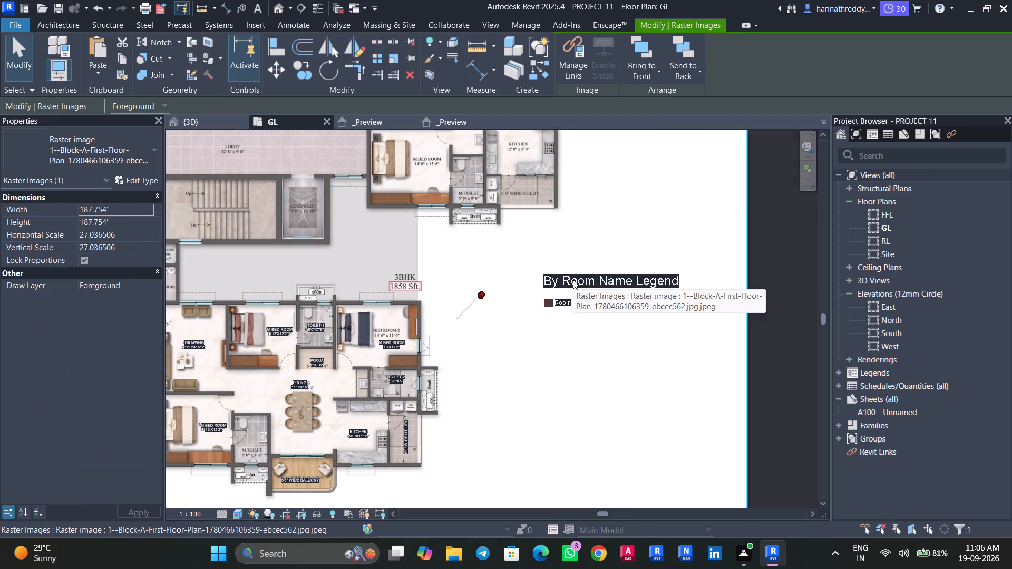
pyautogui.press('Escape')
pyautogui.press('Tab')
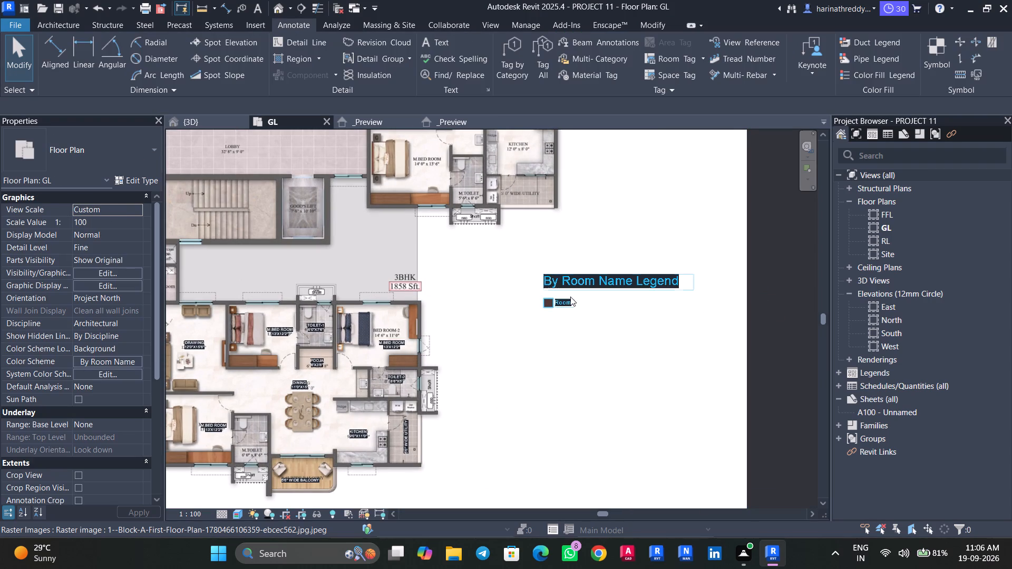
pyautogui.click(570, 297)
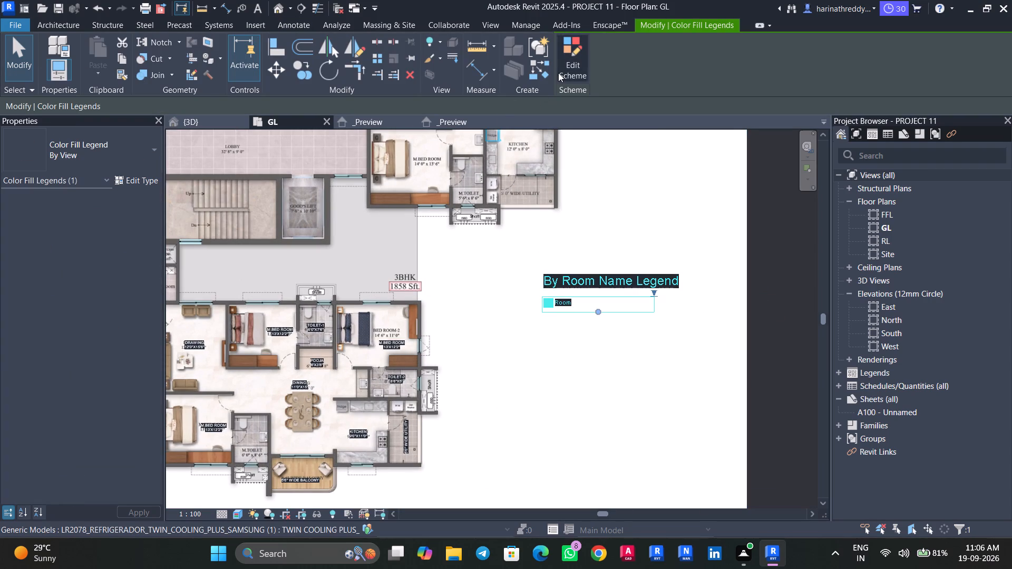
pyautogui.click(558, 73)
pyautogui.click(299, 186)
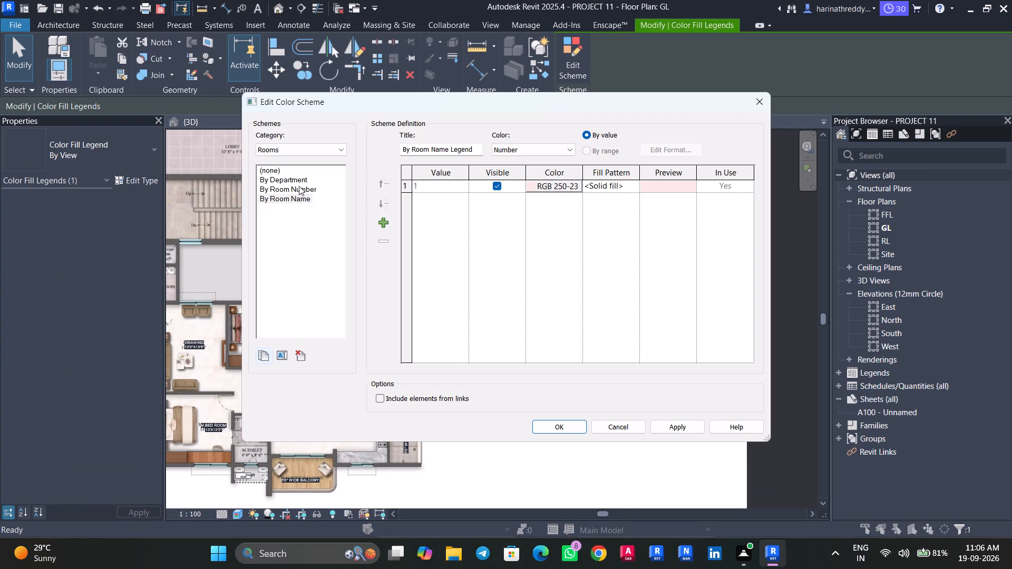
pyautogui.click(300, 182)
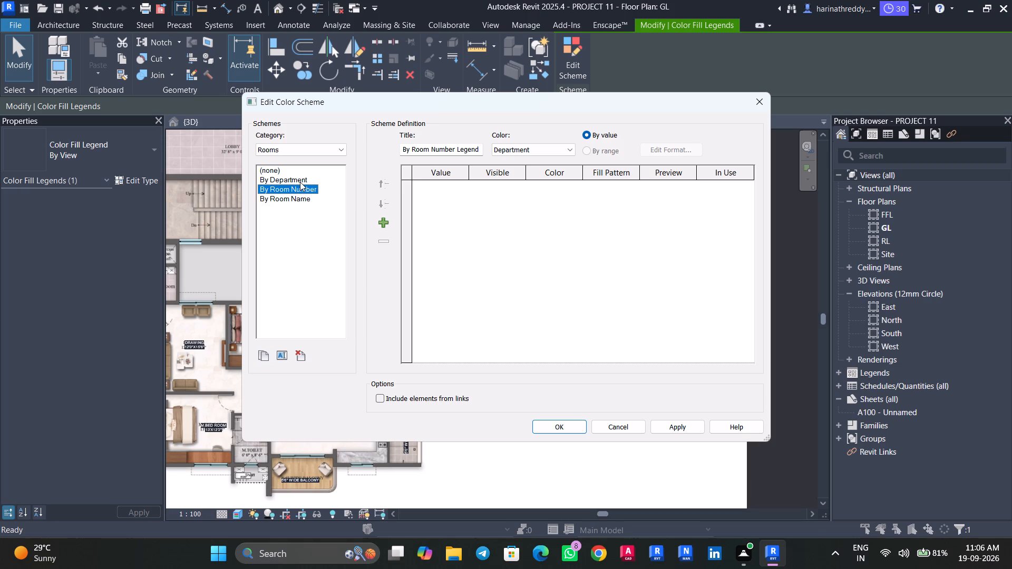
pyautogui.click(305, 150)
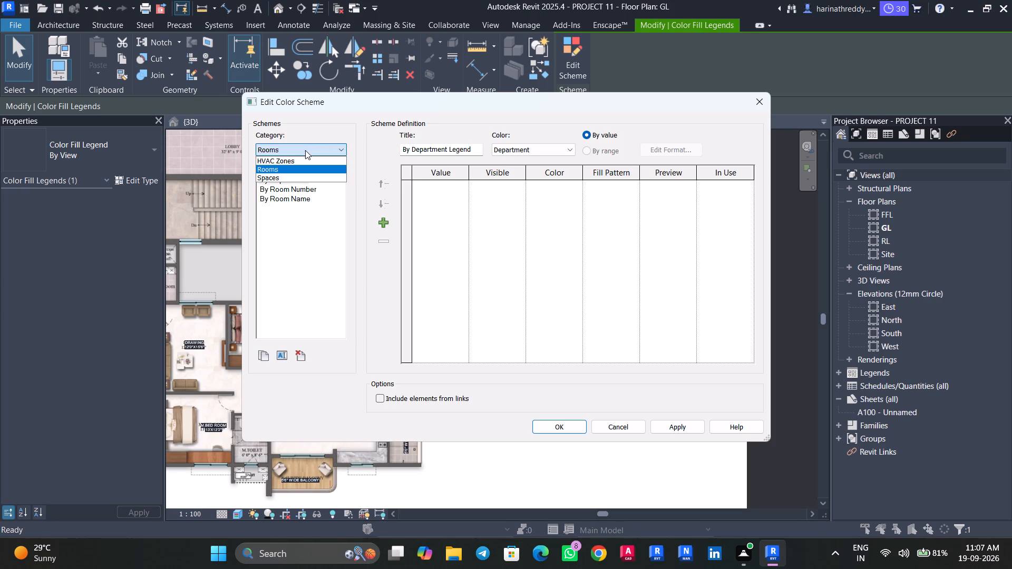
pyautogui.click(305, 150)
pyautogui.click(298, 188)
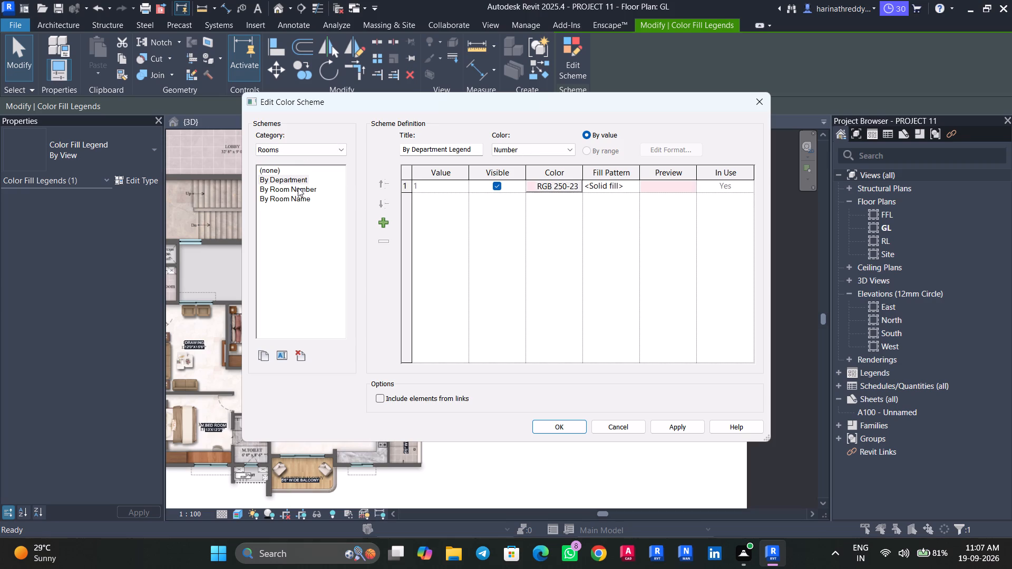
pyautogui.click(297, 198)
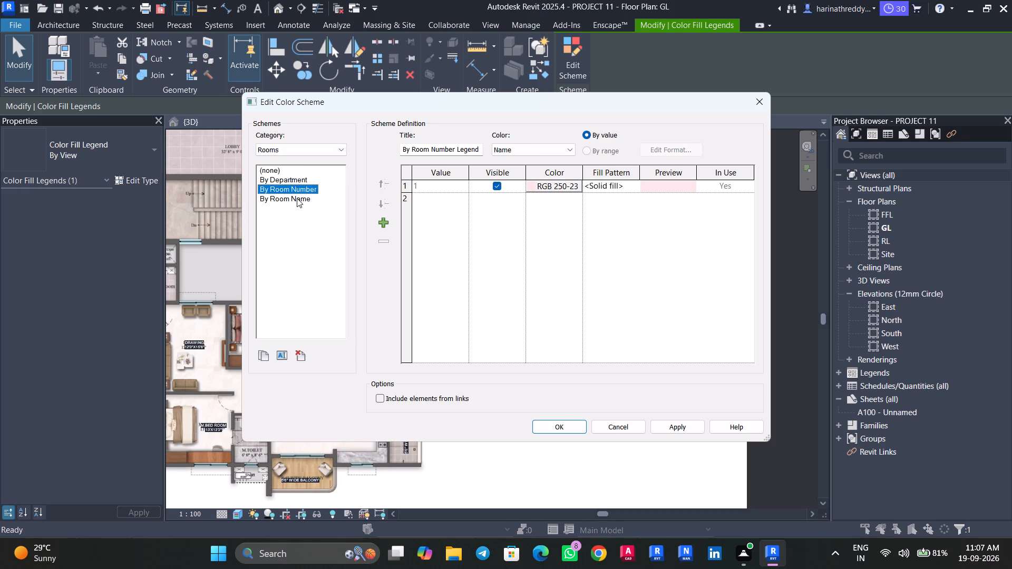
pyautogui.click(620, 426)
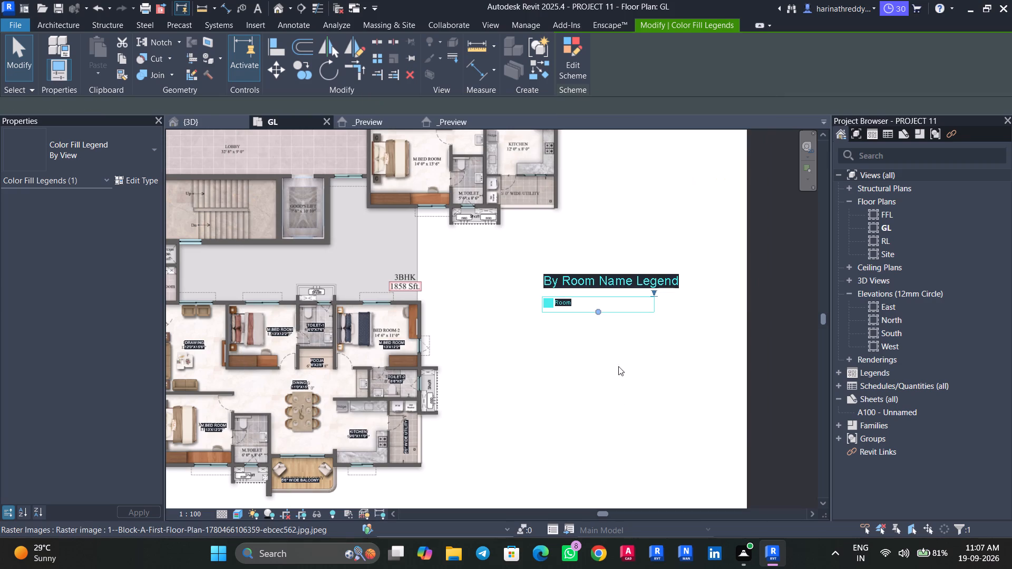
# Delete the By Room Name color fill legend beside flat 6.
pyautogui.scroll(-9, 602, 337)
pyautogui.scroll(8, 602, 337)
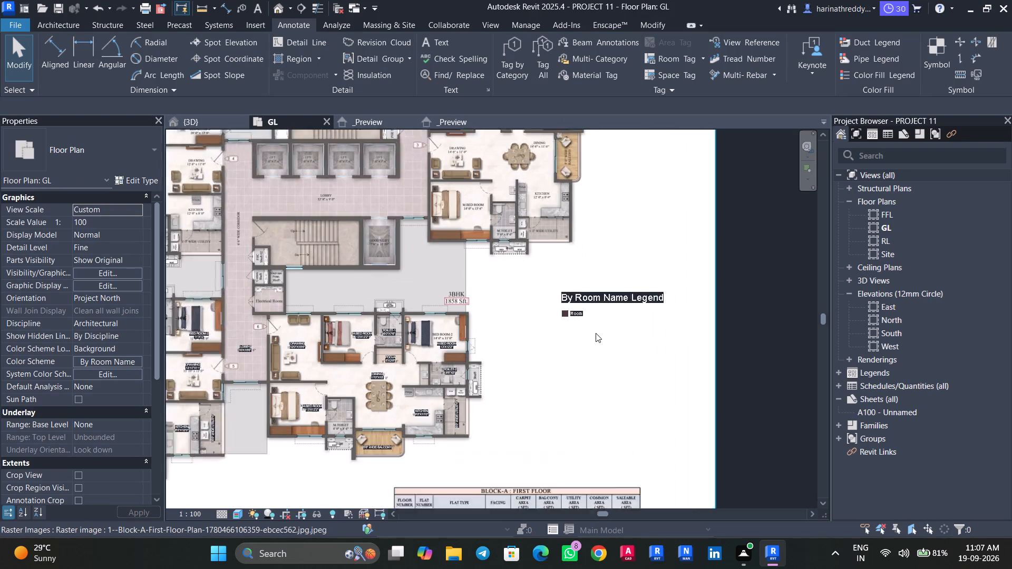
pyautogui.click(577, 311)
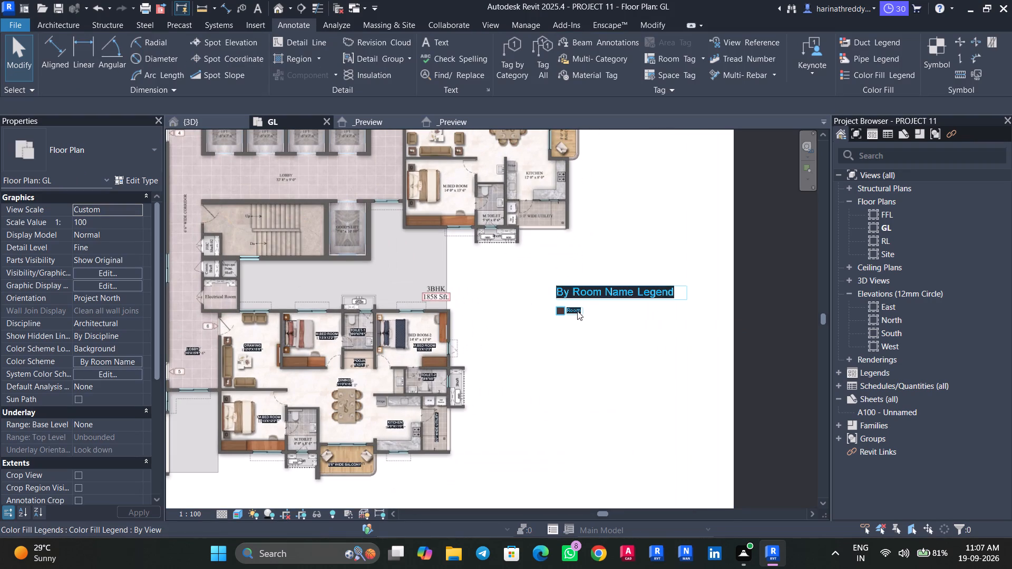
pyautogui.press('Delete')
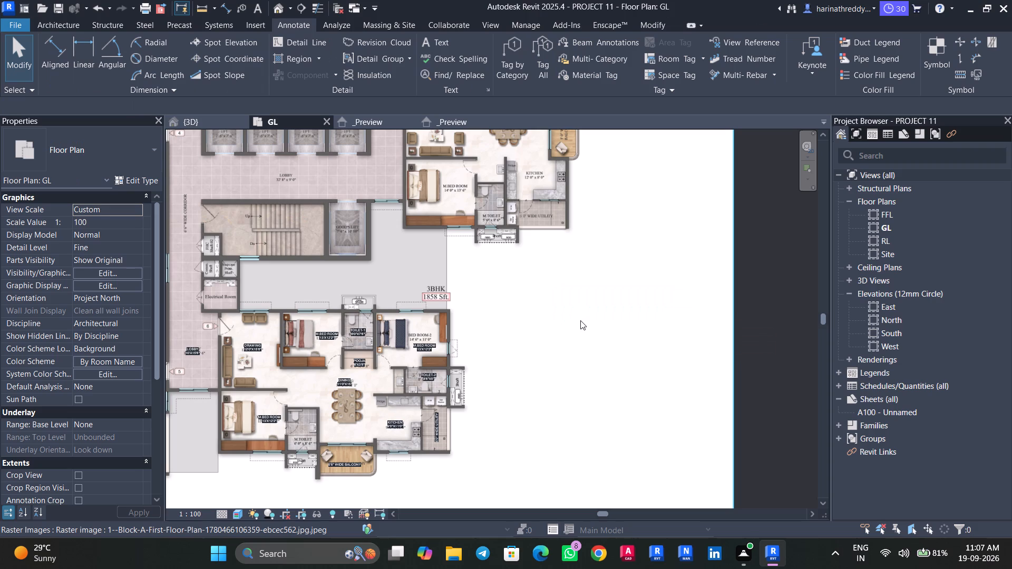
# Move flat 6's M.BED ROOM note next to TOILET-1 down clear of the plan's BED ROOM-1 label.
pyautogui.scroll(-14, 549, 332)
pyautogui.scroll(11, 524, 323)
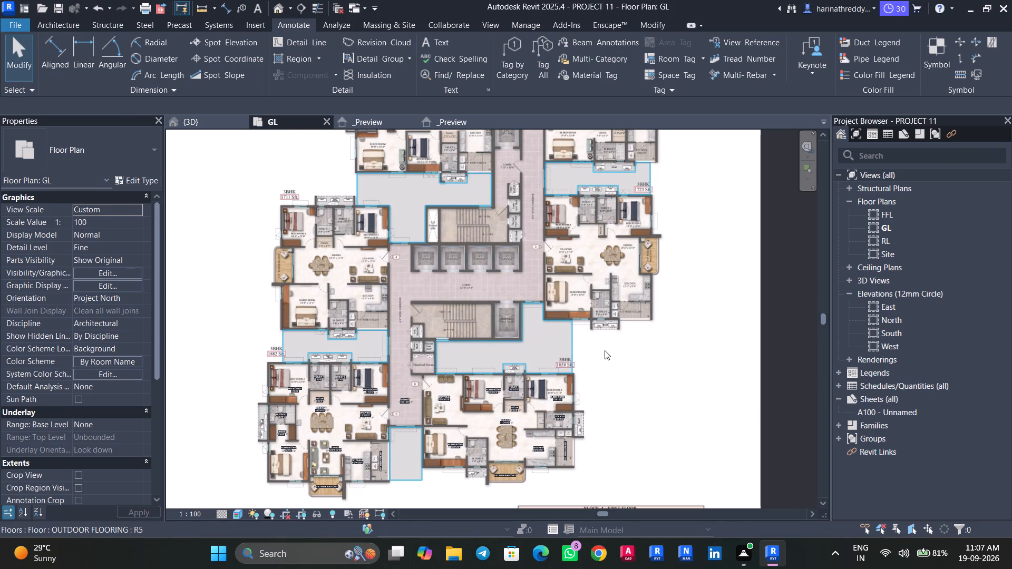
pyautogui.scroll(5, 585, 370)
pyautogui.moveTo(584, 366); pyautogui.dragTo(651, 408, button='middle')
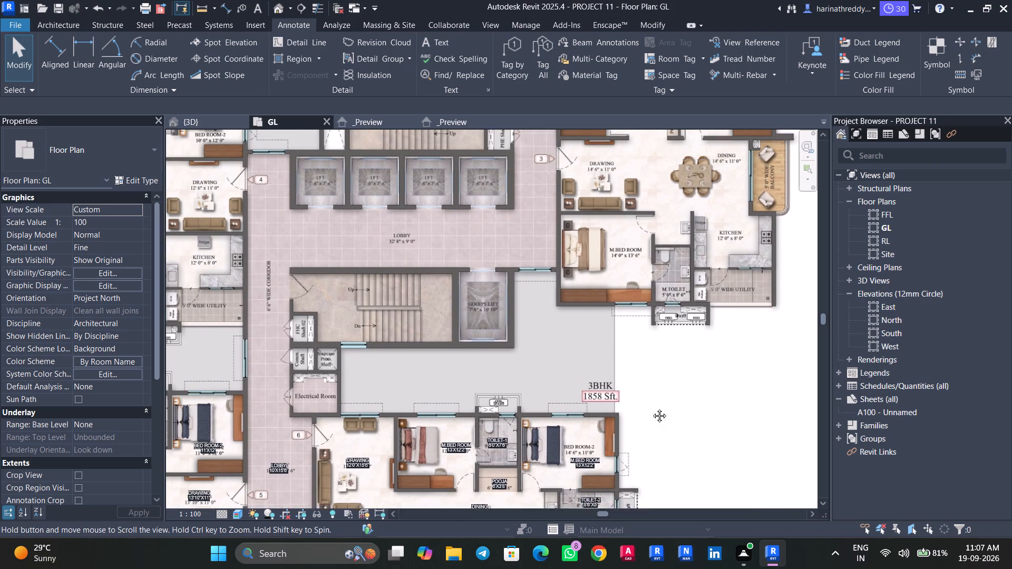
pyautogui.moveTo(651, 408); pyautogui.dragTo(656, 408, button='middle')
pyautogui.scroll(-1, 659, 403)
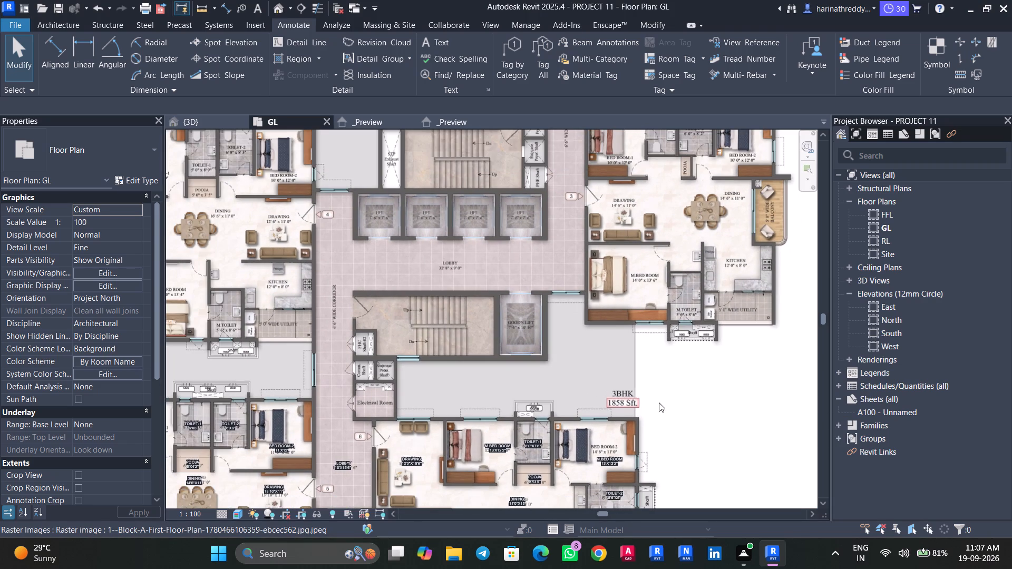
pyautogui.scroll(-4, 668, 395)
pyautogui.moveTo(675, 398); pyautogui.dragTo(691, 313, button='middle')
pyautogui.scroll(9, 653, 378)
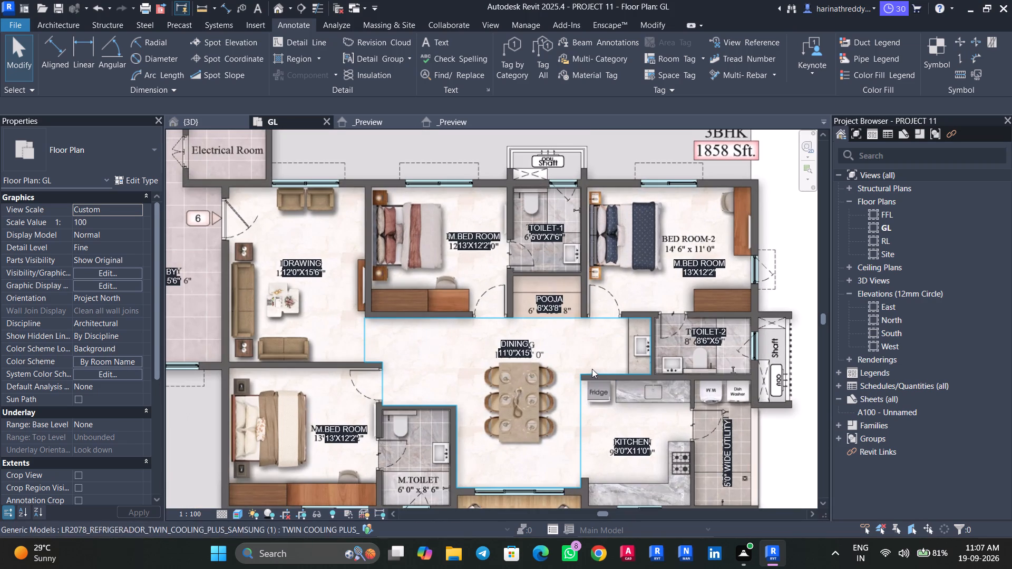
pyautogui.scroll(4, 449, 254)
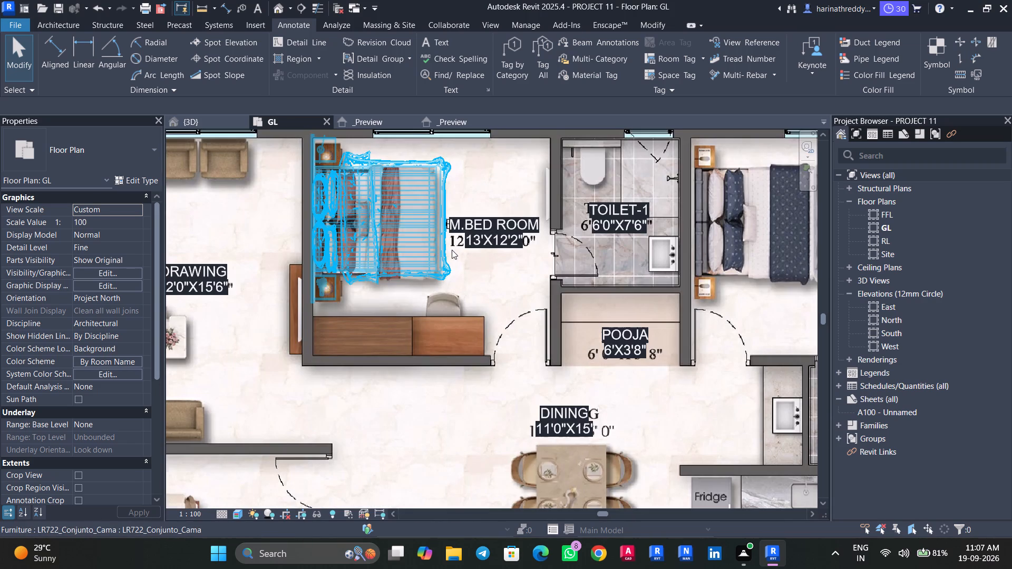
pyautogui.click(473, 241)
pyautogui.moveTo(436, 202); pyautogui.dragTo(441, 241)
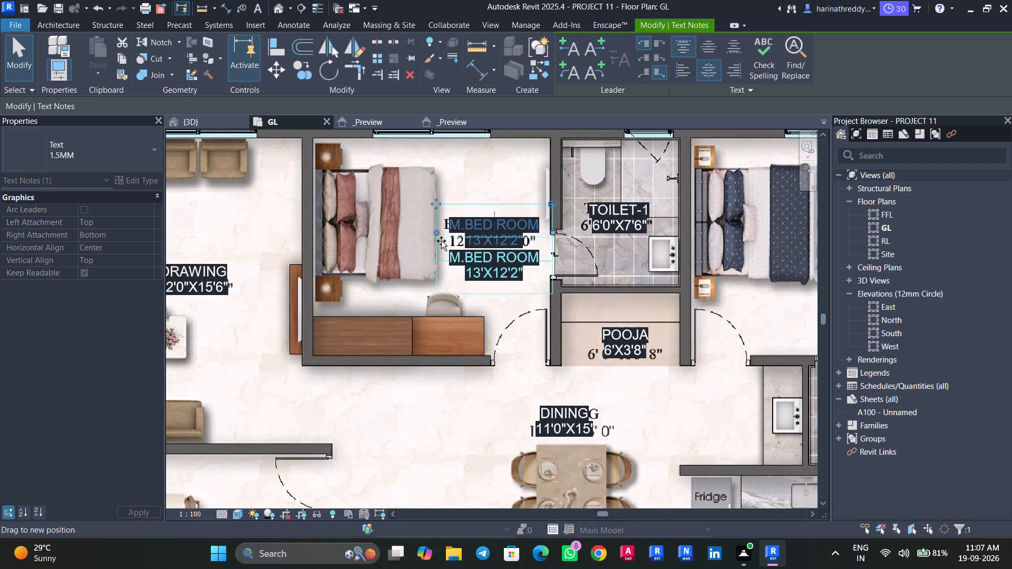
pyautogui.moveTo(441, 241); pyautogui.dragTo(441, 257)
# Change the moved note's text to BED ROOM-1 with the size 12'X11'.
pyautogui.click(534, 280)
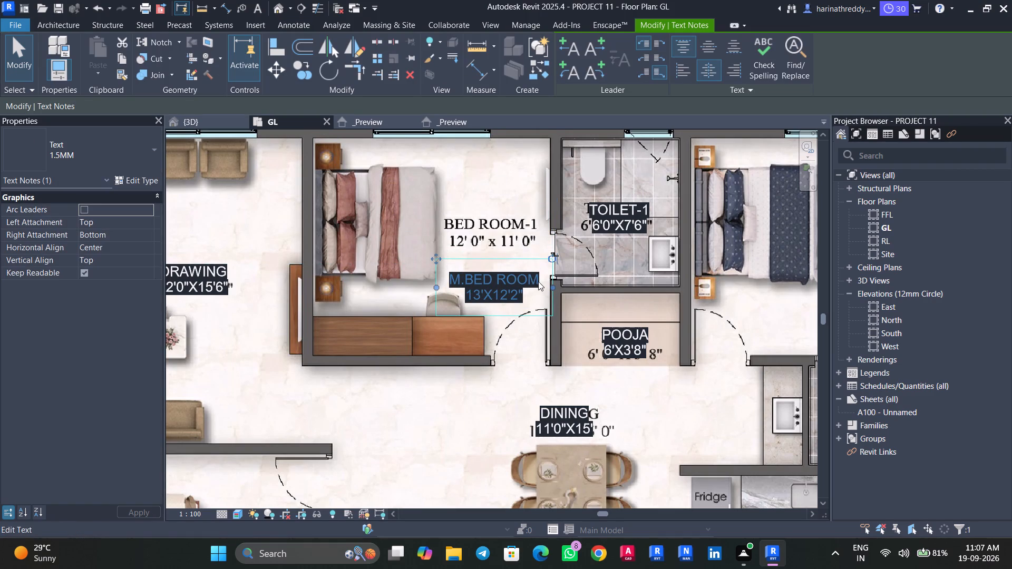
pyautogui.click(539, 280)
pyautogui.click(464, 280)
pyautogui.press('BackSpace')
pyautogui.press('BackSpace')
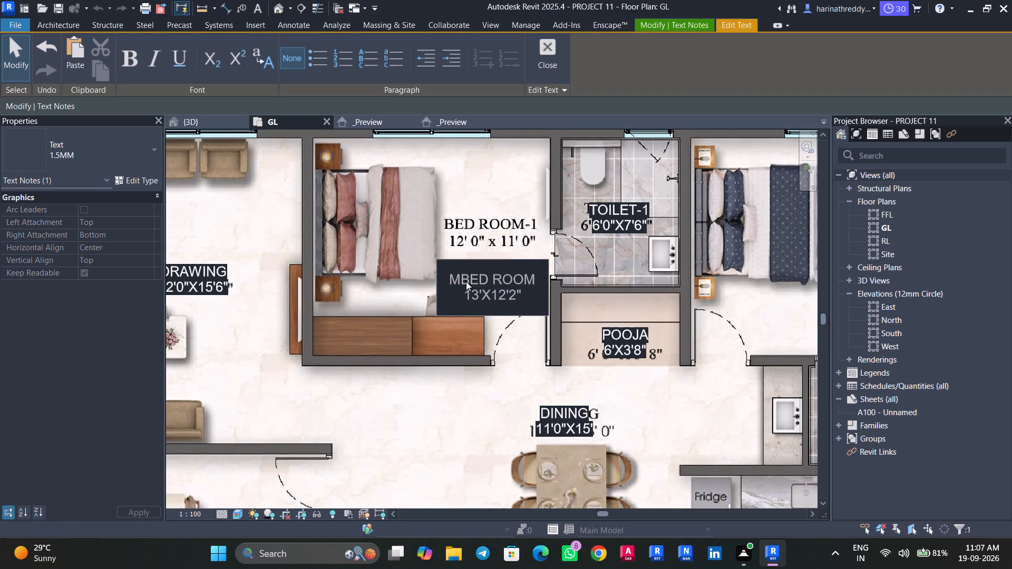
pyautogui.click(523, 274)
pyautogui.write('-1')
pyautogui.click(480, 293)
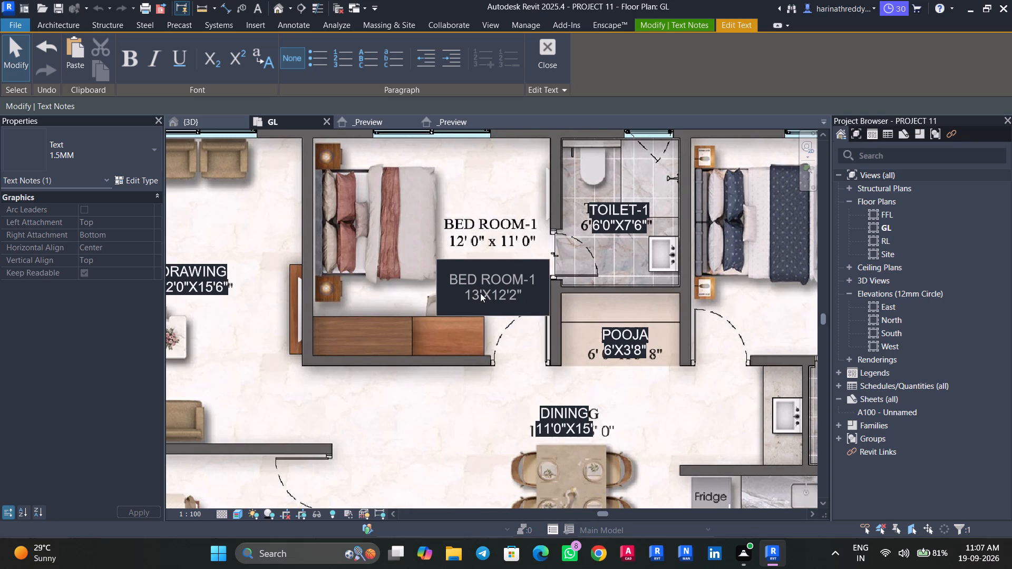
pyautogui.press('BackSpace')
pyautogui.press('2')
pyautogui.click(517, 296)
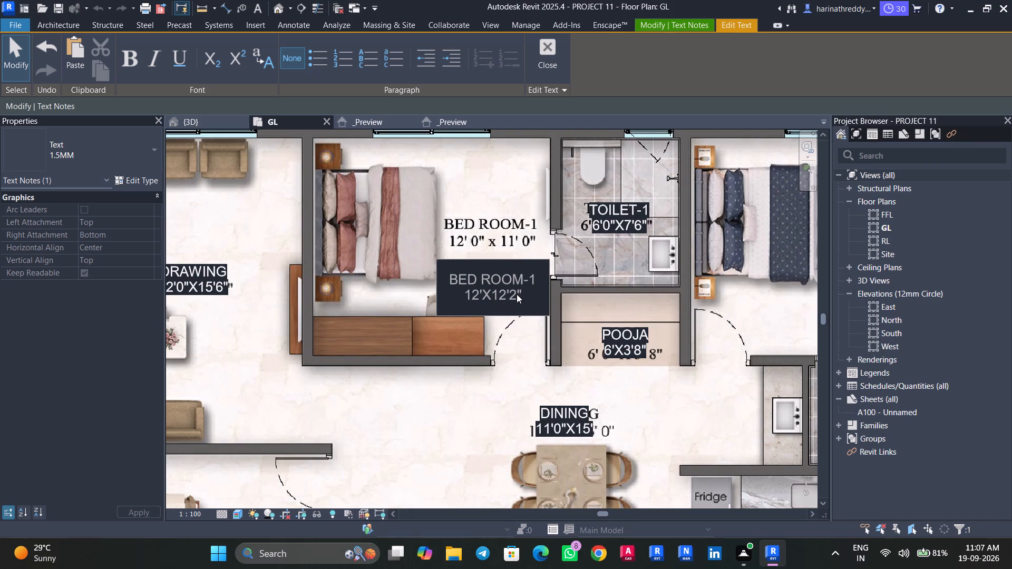
pyautogui.press('BackSpace')
pyautogui.press('BackSpace')
pyautogui.press('BackSpace')
pyautogui.click(518, 292)
pyautogui.press('BackSpace')
pyautogui.write("1'")
pyautogui.click(518, 334)
# Move the BED ROOM-1 note up onto the plan's BED ROOM-1 label.
pyautogui.moveTo(439, 259); pyautogui.dragTo(437, 207)
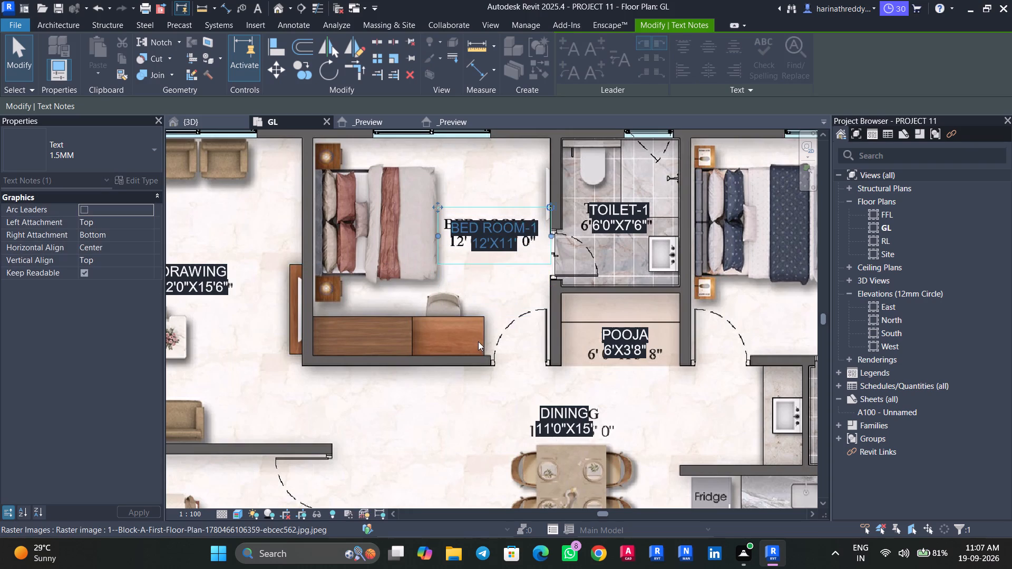
# Change the M.BED ROOM note below the plan's BED ROOM-2 label in flat 6 so its name reads BED ROOM-2.
pyautogui.scroll(-5, 477, 345)
pyautogui.scroll(3, 671, 330)
pyautogui.moveTo(676, 315); pyautogui.dragTo(556, 344, button='middle')
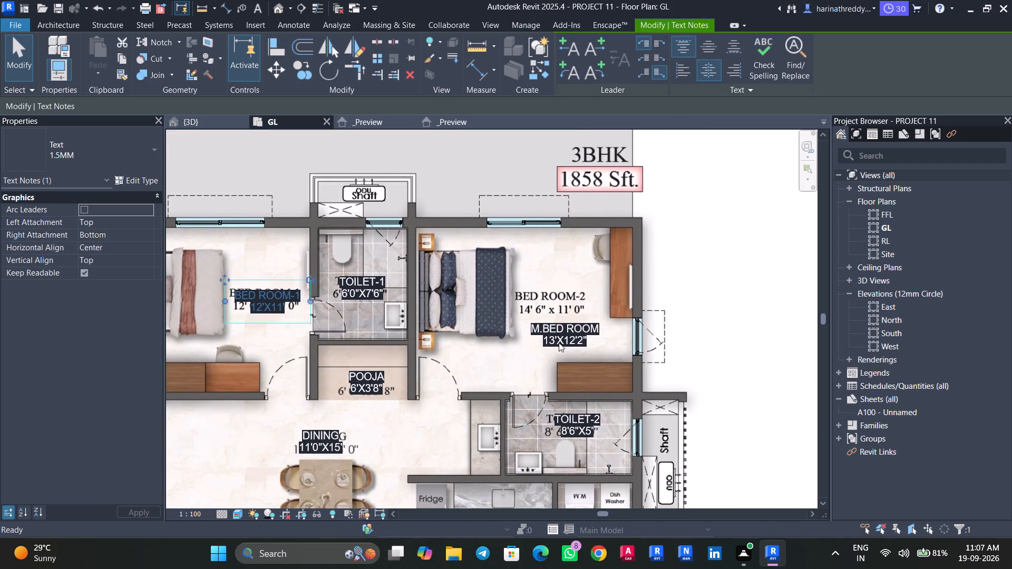
pyautogui.press('Tab')
pyautogui.click(575, 336)
pyautogui.scroll(4, 575, 336)
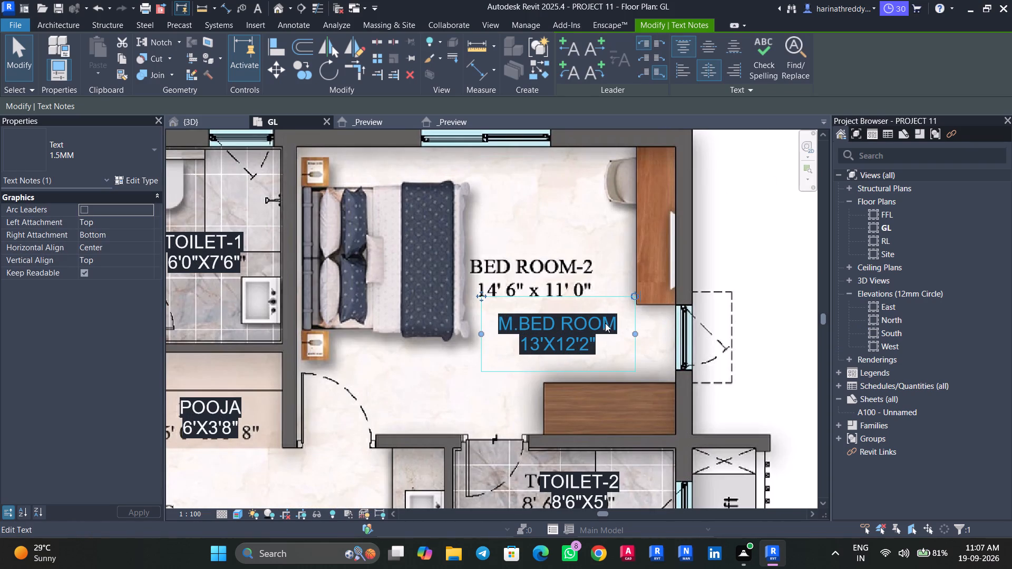
pyautogui.click(622, 323)
pyautogui.write('BB')
pyautogui.write('EE')
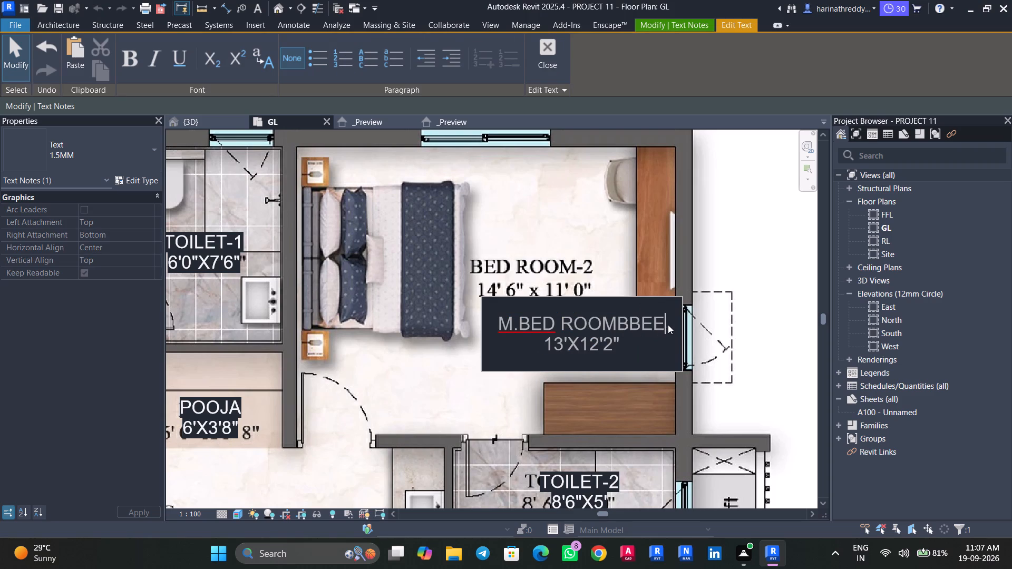
pyautogui.moveTo(668, 325); pyautogui.dragTo(579, 328)
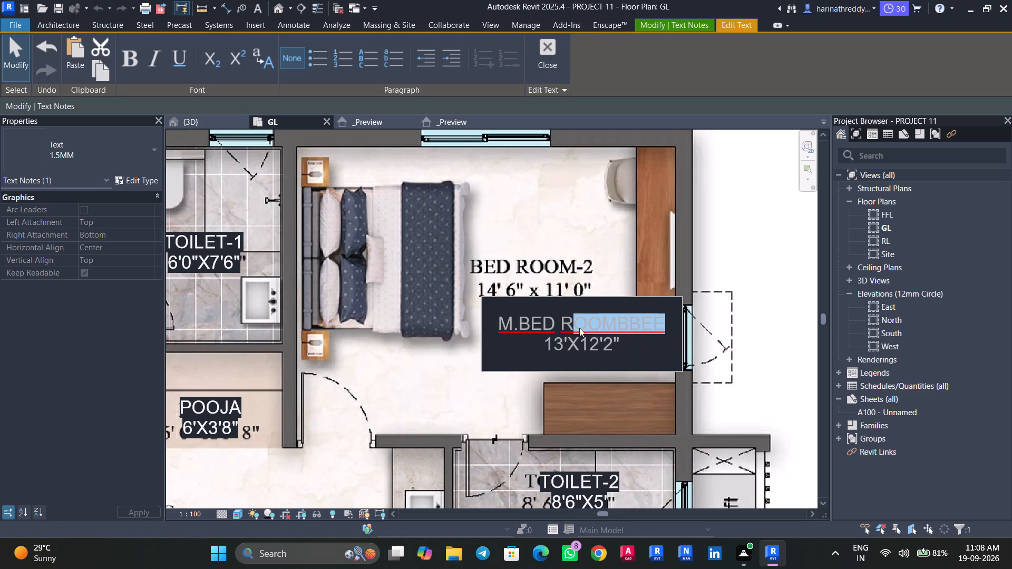
pyautogui.moveTo(579, 328); pyautogui.dragTo(628, 333)
pyautogui.press('BackSpace')
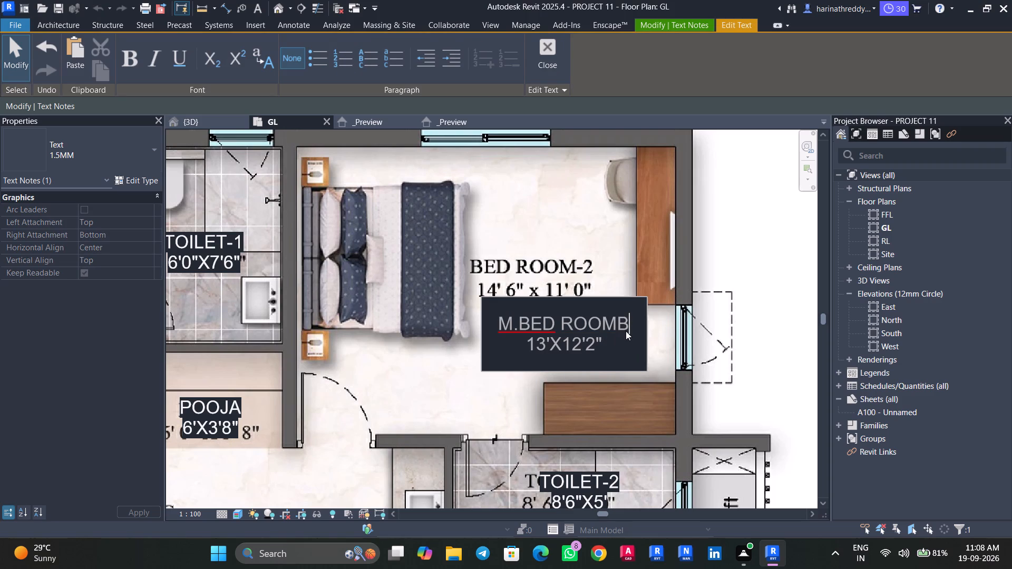
pyautogui.press('BackSpace')
pyautogui.click(517, 326)
pyautogui.press('BackSpace')
pyautogui.press('BackSpace')
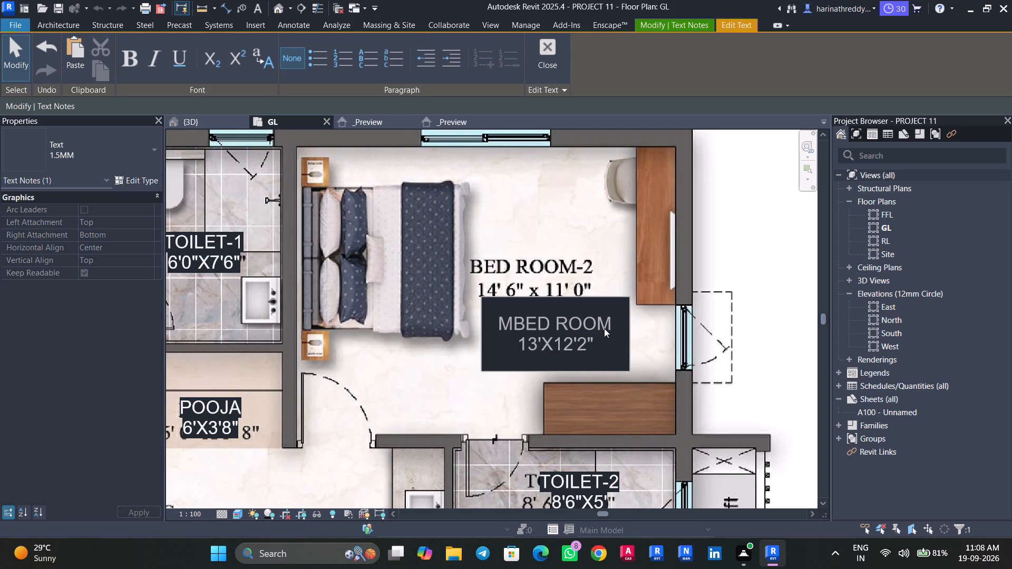
pyautogui.click(602, 326)
pyautogui.press('-')
pyautogui.press('2')
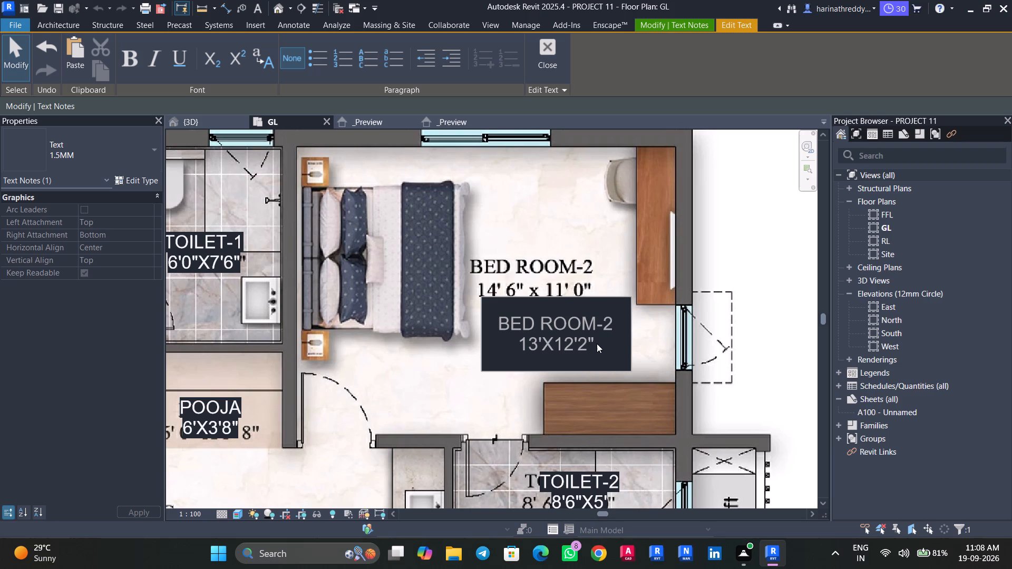
# Replace the size line of the BED ROOM-2 note with 14'6"X11'.
pyautogui.click(597, 344)
pyautogui.press('BackSpace')
pyautogui.press('BackSpace')
pyautogui.press('BackSpace')
pyautogui.press('BackSpace')
pyautogui.press('BackSpace')
pyautogui.press('BackSpace')
pyautogui.press('BackSpace')
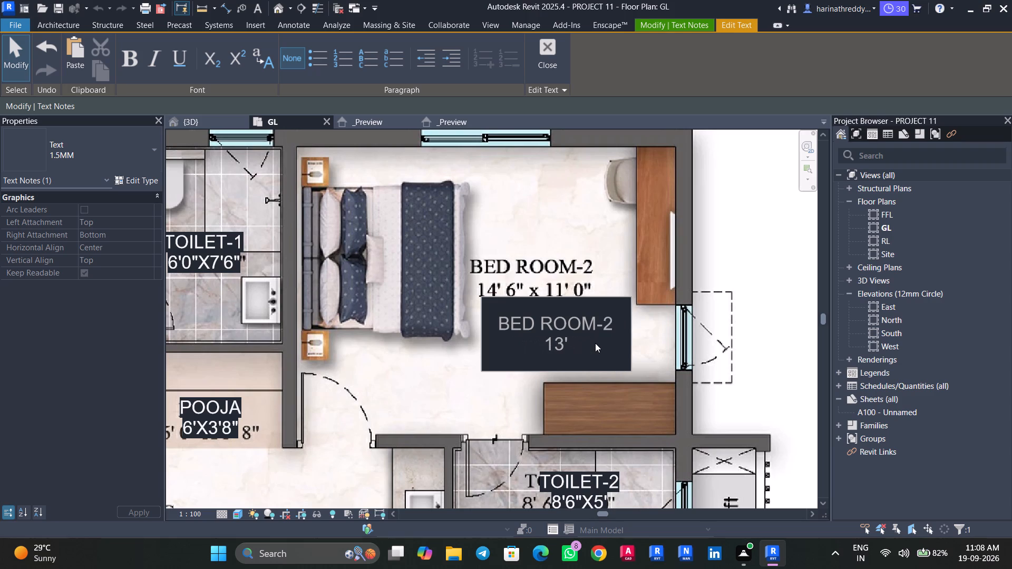
pyautogui.press('BackSpace')
pyautogui.write("4'6")
pyautogui.hotkey('shift', '"')
pyautogui.press('x')
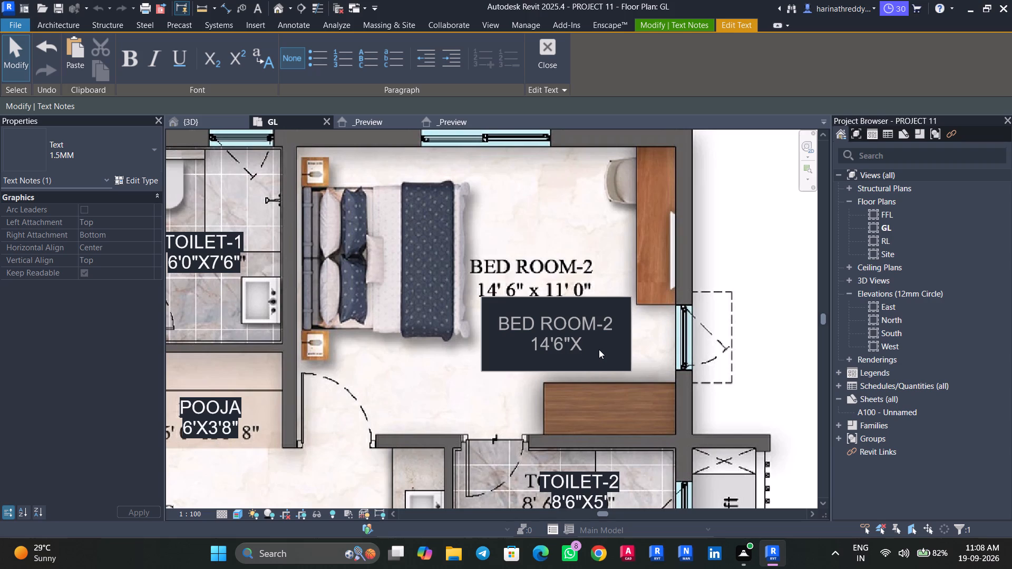
pyautogui.write("11'")
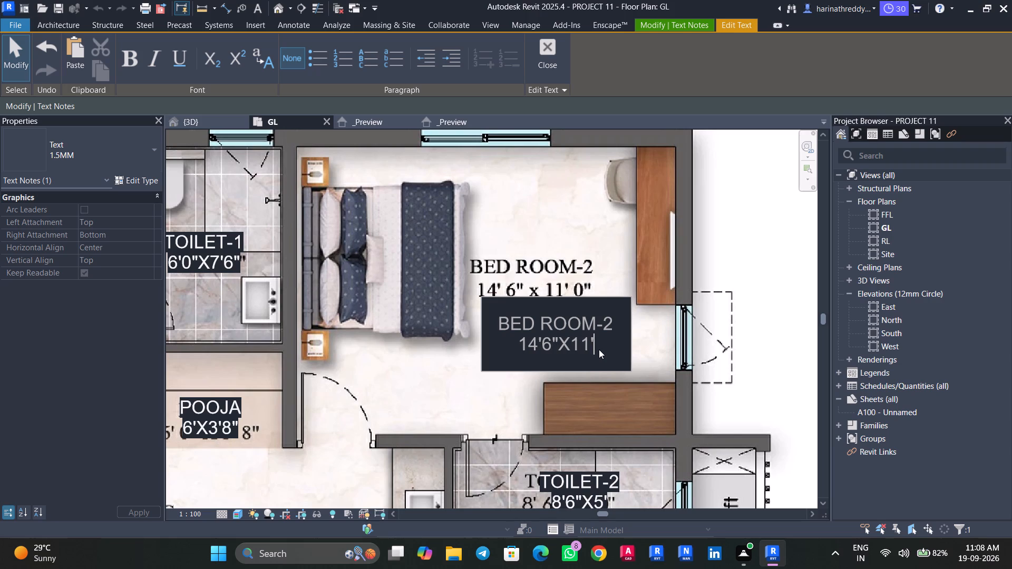
pyautogui.click(507, 400)
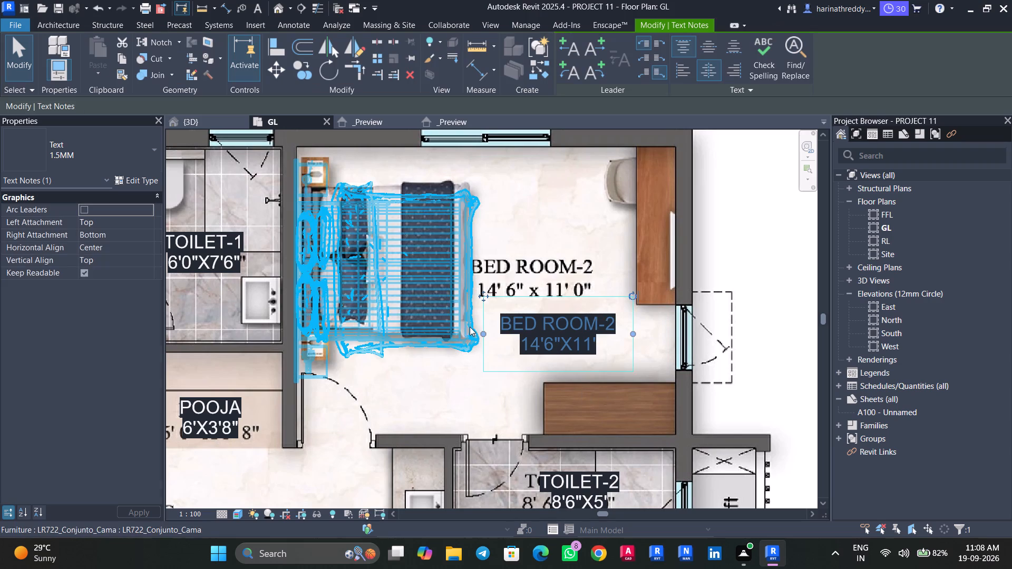
# Move the BED ROOM-2 note up onto the plan's BED ROOM-2 label.
pyautogui.moveTo(481, 296); pyautogui.dragTo(474, 246)
pyautogui.scroll(-3, 450, 404)
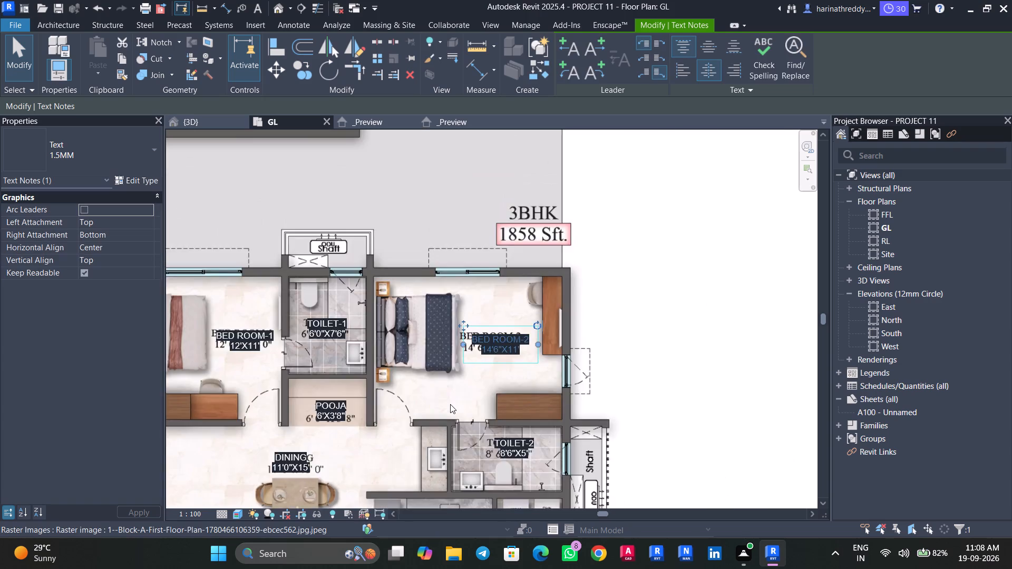
pyautogui.scroll(-3, 450, 404)
pyautogui.scroll(1, 451, 403)
pyautogui.scroll(-2, 451, 403)
pyautogui.moveTo(451, 402); pyautogui.dragTo(539, 229, button='middle')
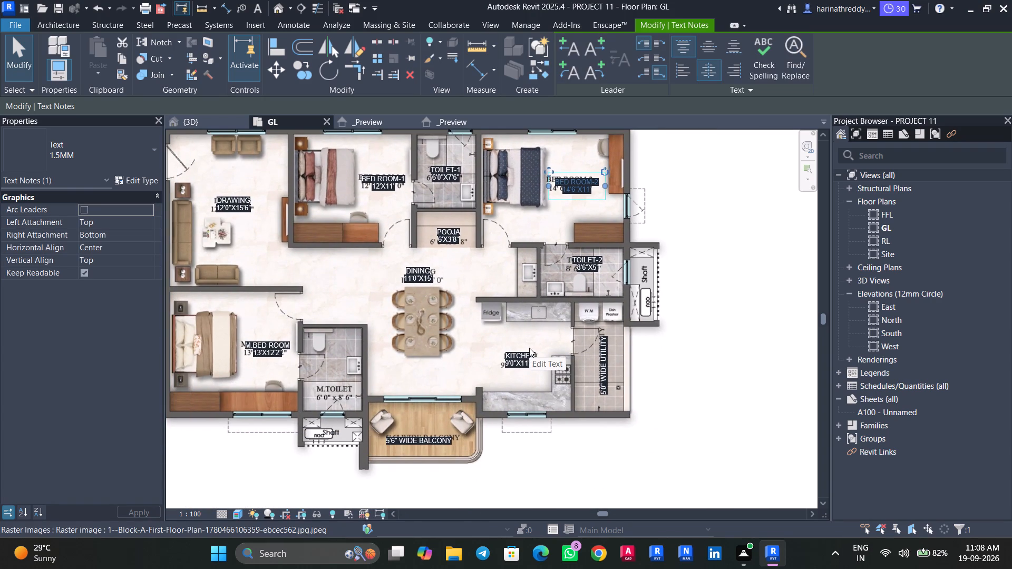
pyautogui.scroll(-1, 672, 408)
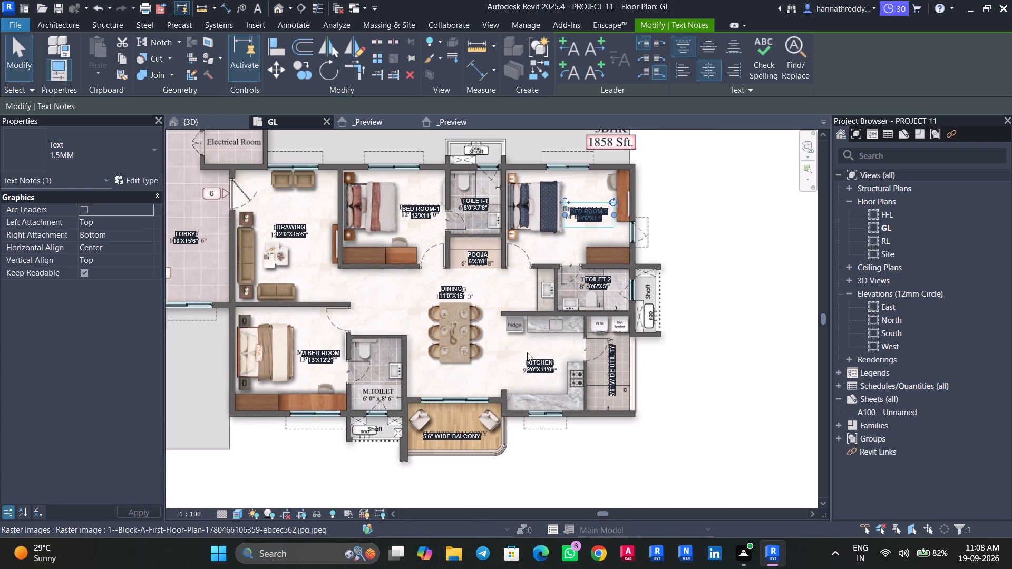
pyautogui.press('Escape')
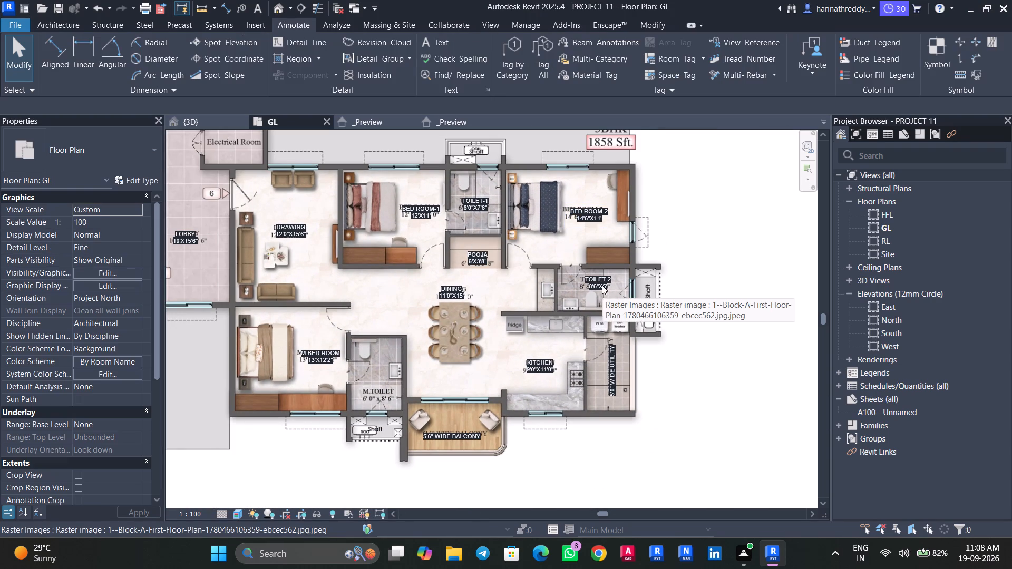
# Copy flat 6's TOILET-2 note into the master toilet, just above the plan's M.TOILET label.
pyautogui.press('Tab')
pyautogui.press('Tab')
pyautogui.click(596, 282)
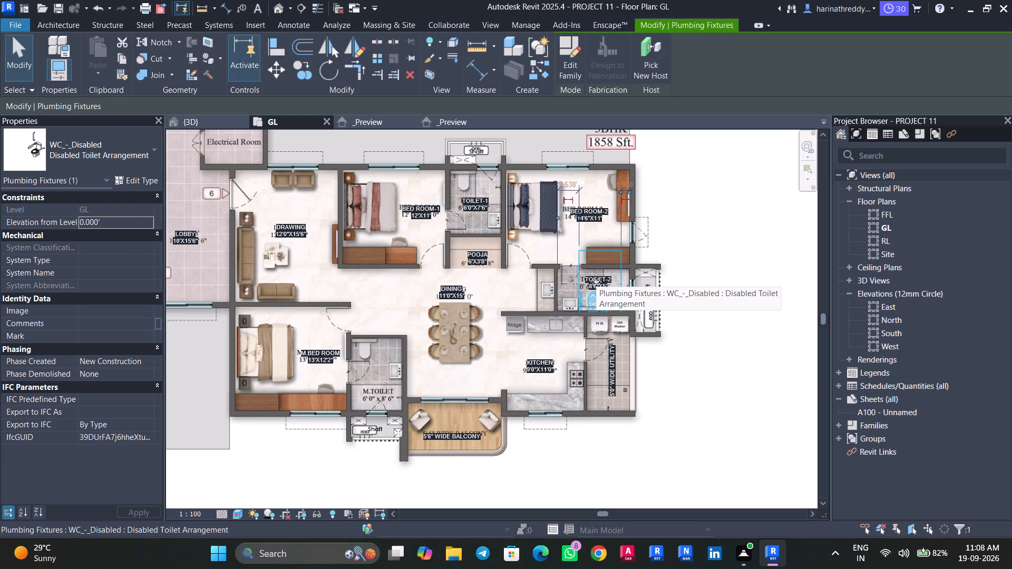
pyautogui.press('Escape')
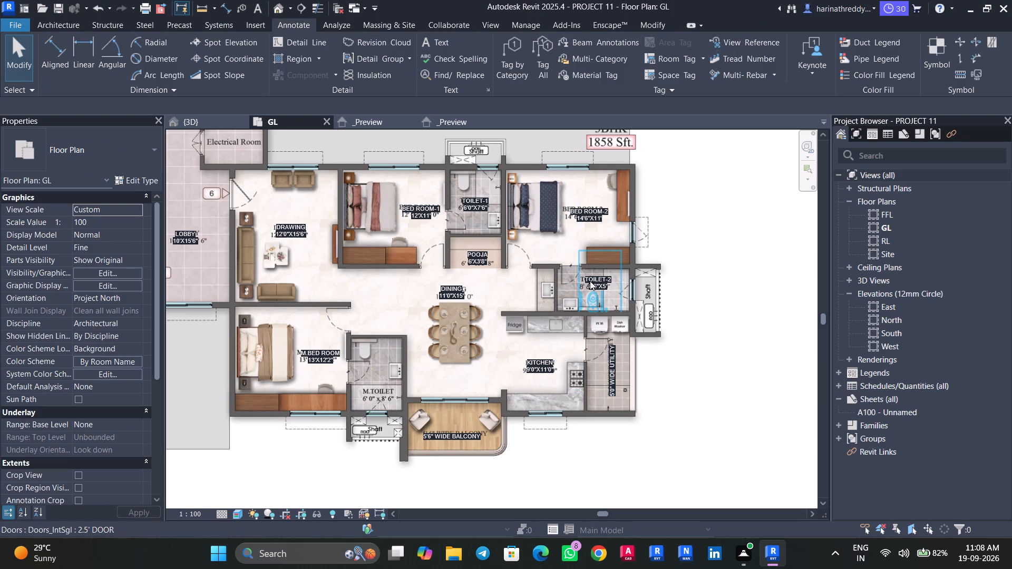
pyautogui.press('Tab')
pyautogui.click(591, 281)
pyautogui.keyDown('ctrl'); pyautogui.moveTo(594, 282); pyautogui.dragTo(372, 374); pyautogui.keyUp('ctrl')
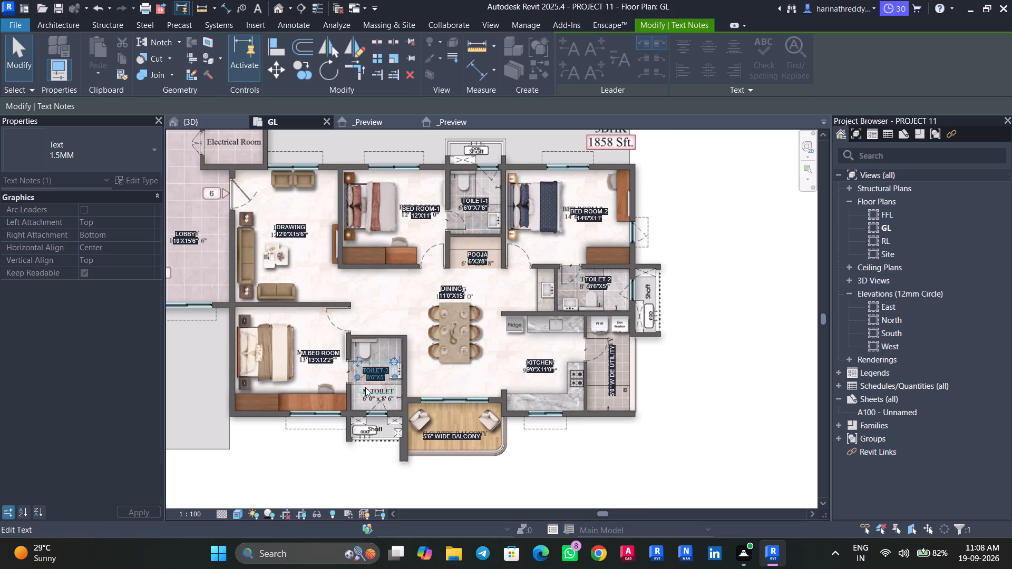
# Change the name in the copied toilet note to M.TOILET.
pyautogui.scroll(9, 365, 387)
pyautogui.moveTo(365, 387); pyautogui.dragTo(416, 349, button='middle')
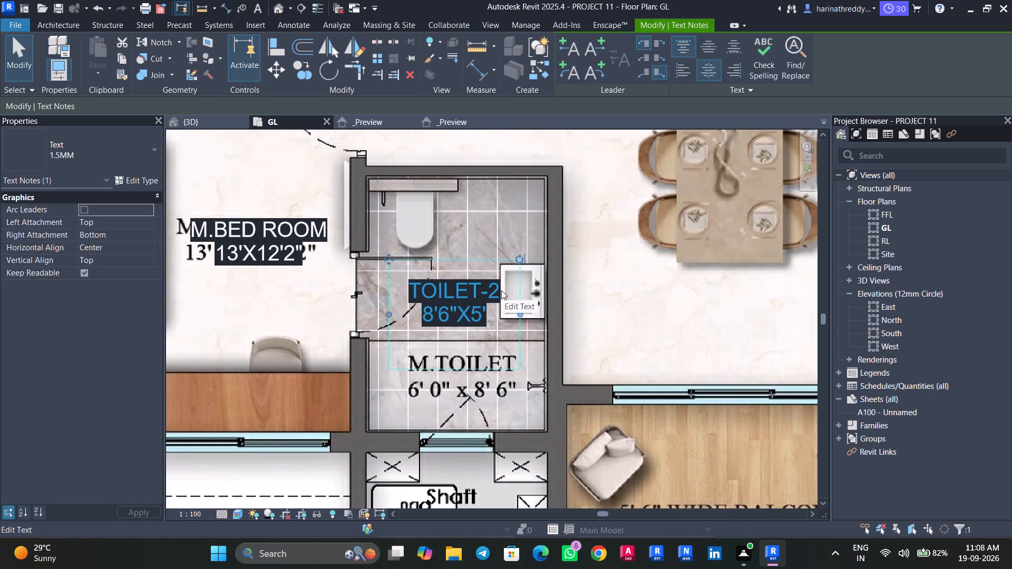
pyautogui.click(501, 290)
pyautogui.click(492, 290)
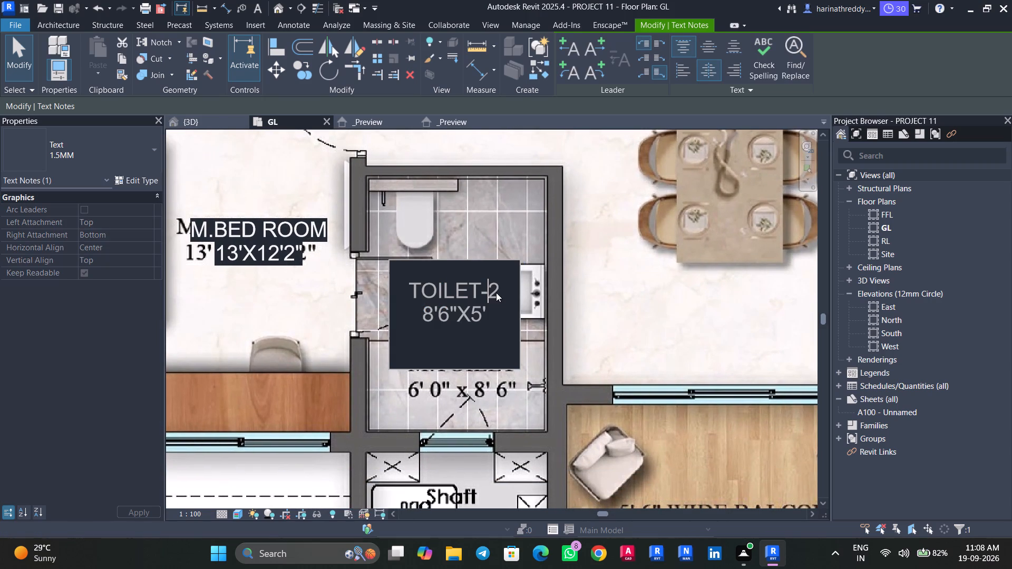
pyautogui.moveTo(503, 290); pyautogui.dragTo(401, 292)
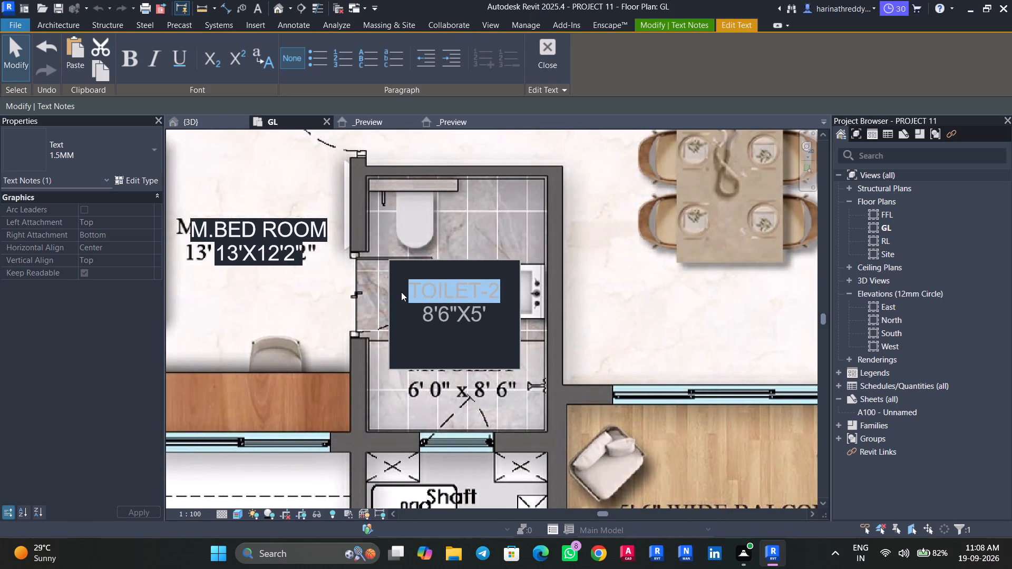
pyautogui.press('m')
pyautogui.write('.TOILET')
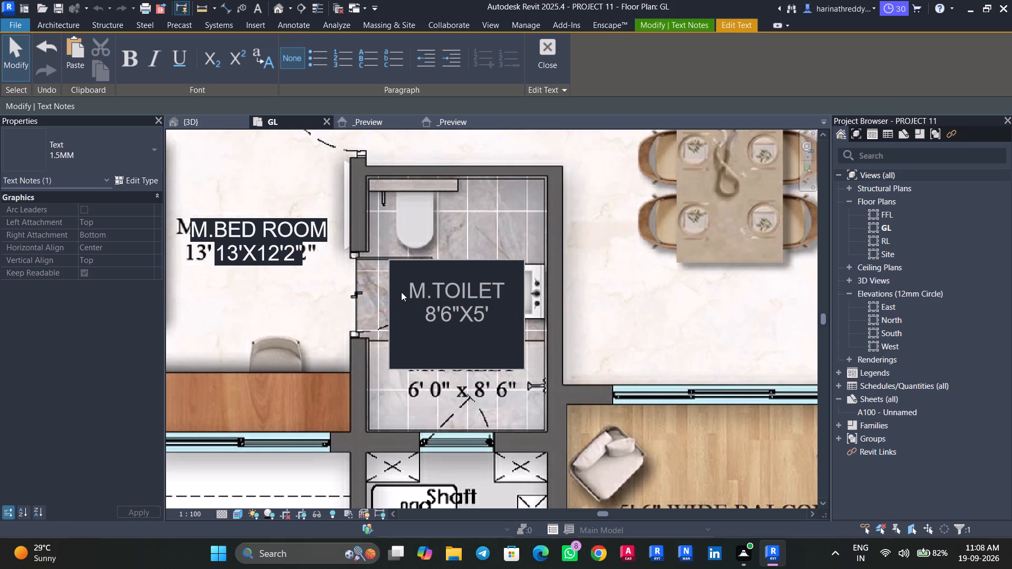
pyautogui.click(456, 239)
# Replace the size line of the M.TOILET note with 6'X8'6".
pyautogui.click(482, 309)
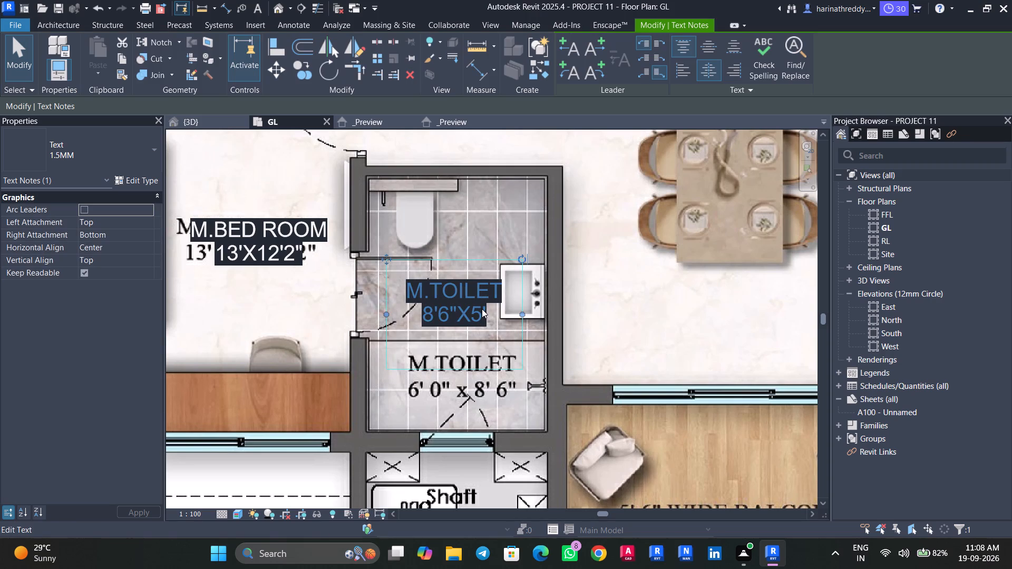
pyautogui.click(487, 309)
pyautogui.moveTo(485, 316); pyautogui.dragTo(396, 316)
pyautogui.press('6')
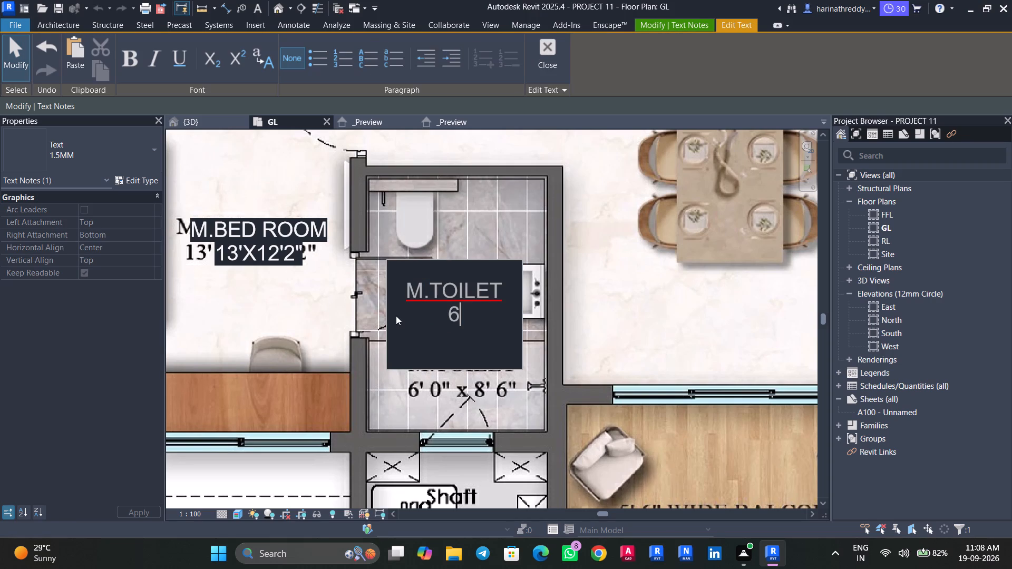
pyautogui.press("'")
pyautogui.write('X7')
pyautogui.write('\'6"')
pyautogui.click(461, 312)
pyautogui.press('BackSpace')
pyautogui.press('8')
pyautogui.click(484, 391)
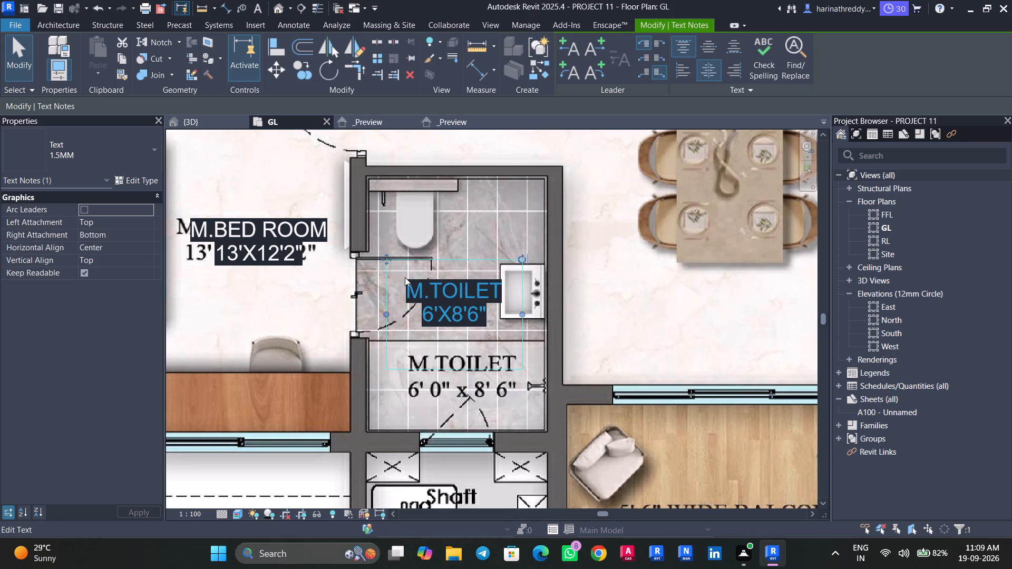
pyautogui.scroll(1, 404, 295)
pyautogui.scroll(-4, 404, 295)
pyautogui.press('Escape')
# Review the room notes across flat 6 and the surrounding flats on the GL floor plan.
pyautogui.scroll(-4, 373, 419)
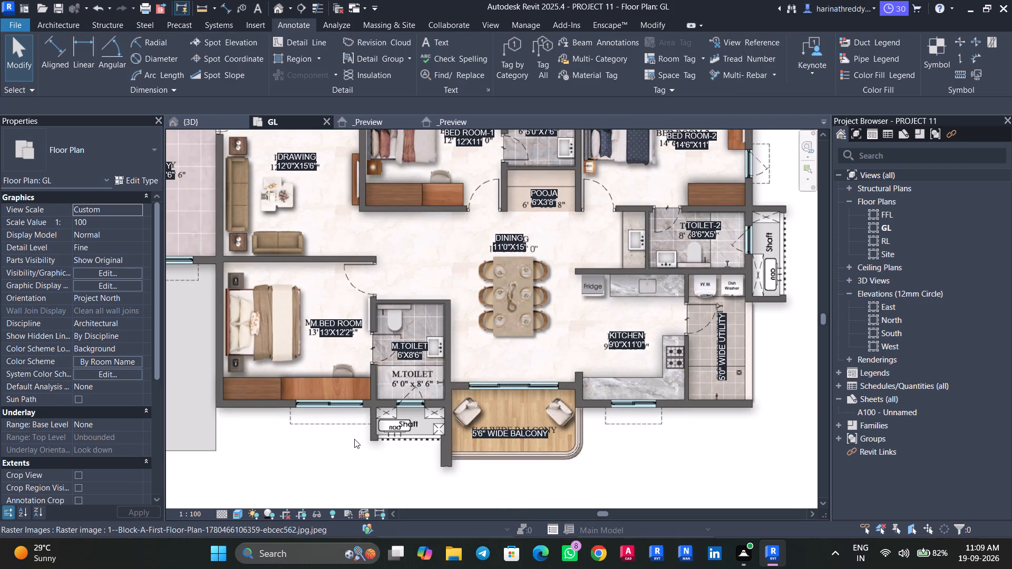
pyautogui.scroll(-4, 354, 439)
pyautogui.scroll(2, 406, 303)
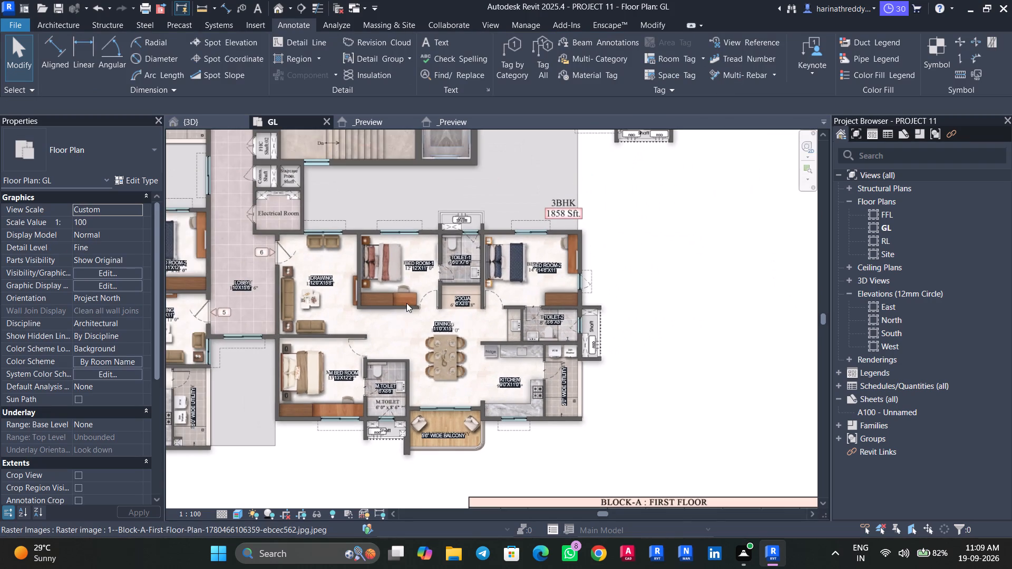
pyautogui.scroll(3, 406, 303)
pyautogui.moveTo(396, 347); pyautogui.dragTo(423, 389, button='middle')
pyautogui.scroll(-2, 424, 389)
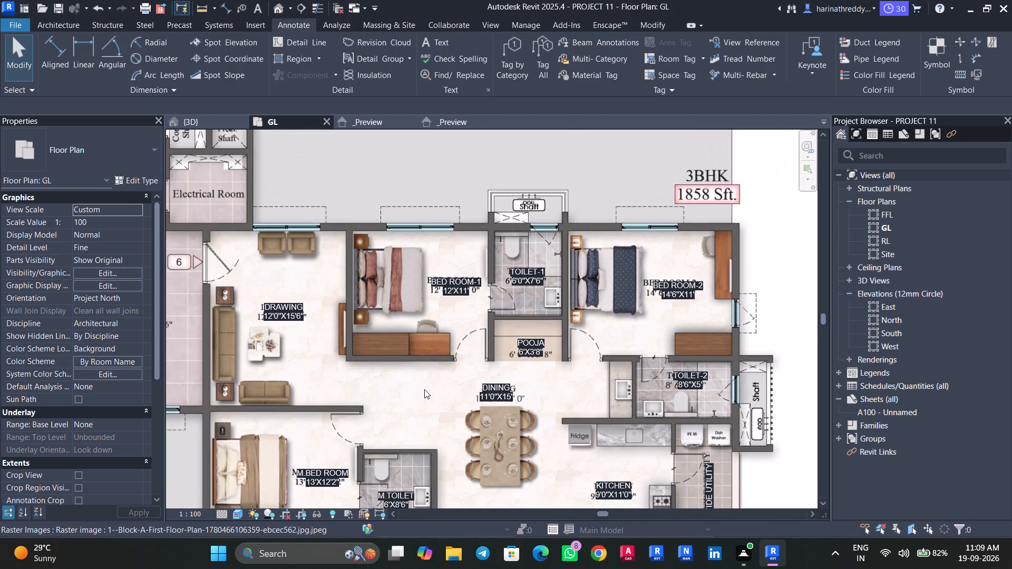
pyautogui.moveTo(410, 397); pyautogui.dragTo(434, 351, button='middle')
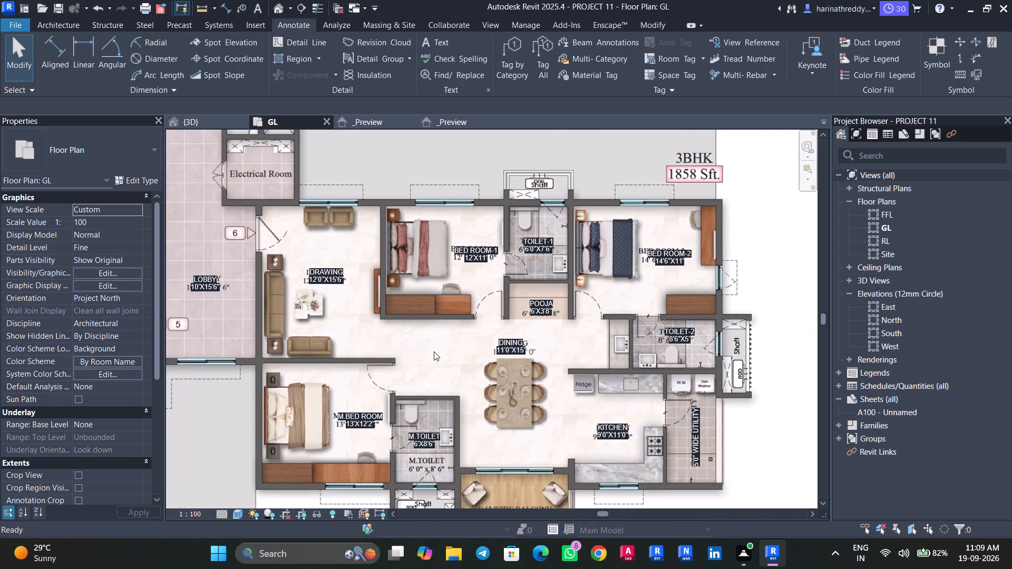
pyautogui.scroll(-7, 434, 351)
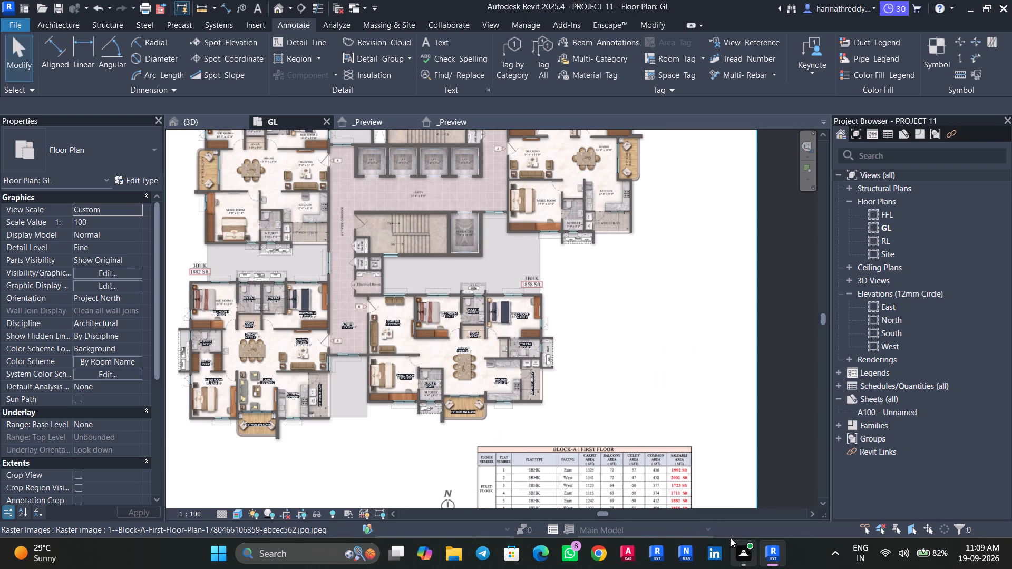
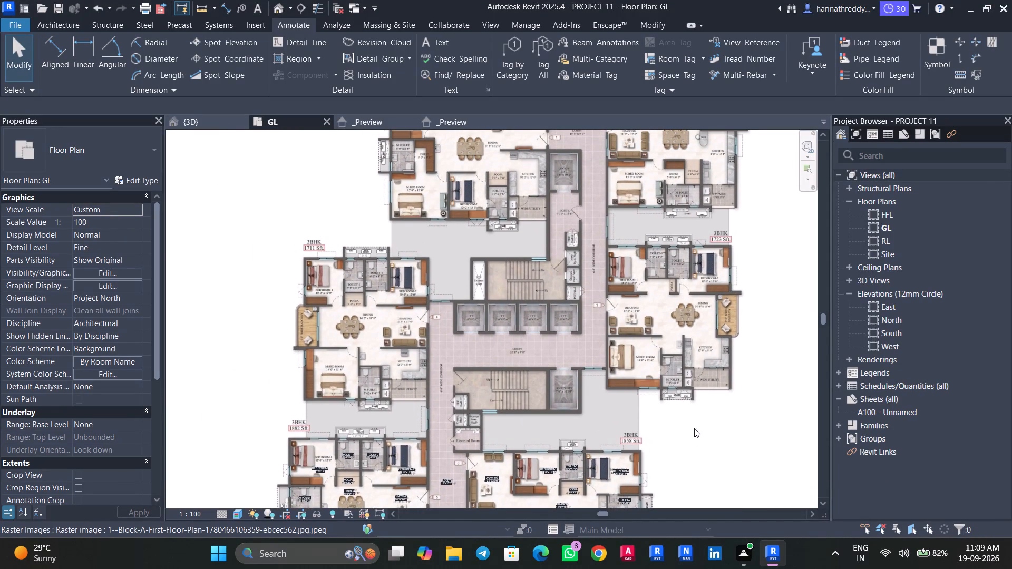
# Examine the GL floor plan, comparing the room text labels of the 1858 Sft and 1723 Sft flats around the lobby.
pyautogui.scroll(3, 690, 410)
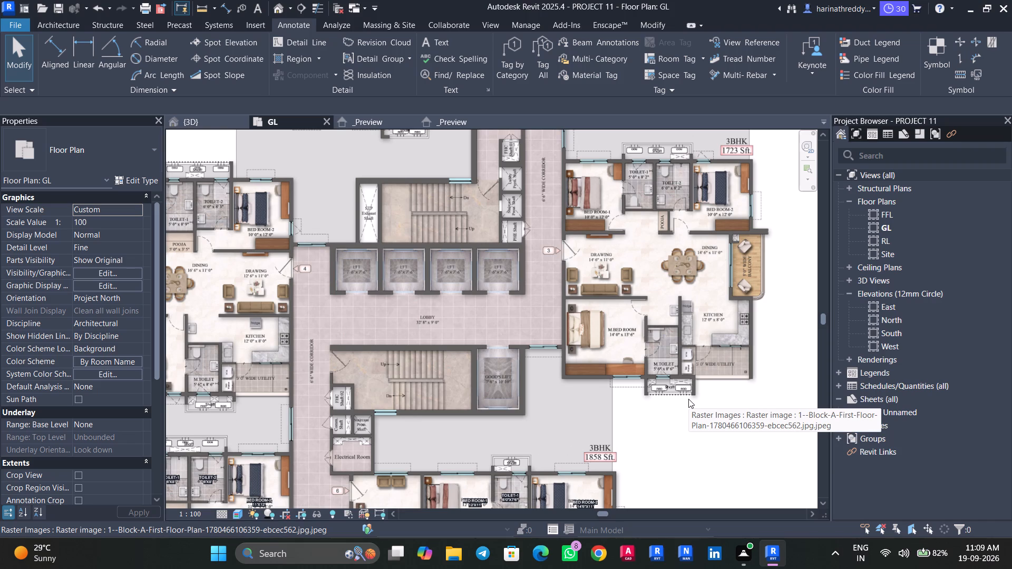
pyautogui.scroll(-5, 688, 399)
pyautogui.scroll(4, 661, 388)
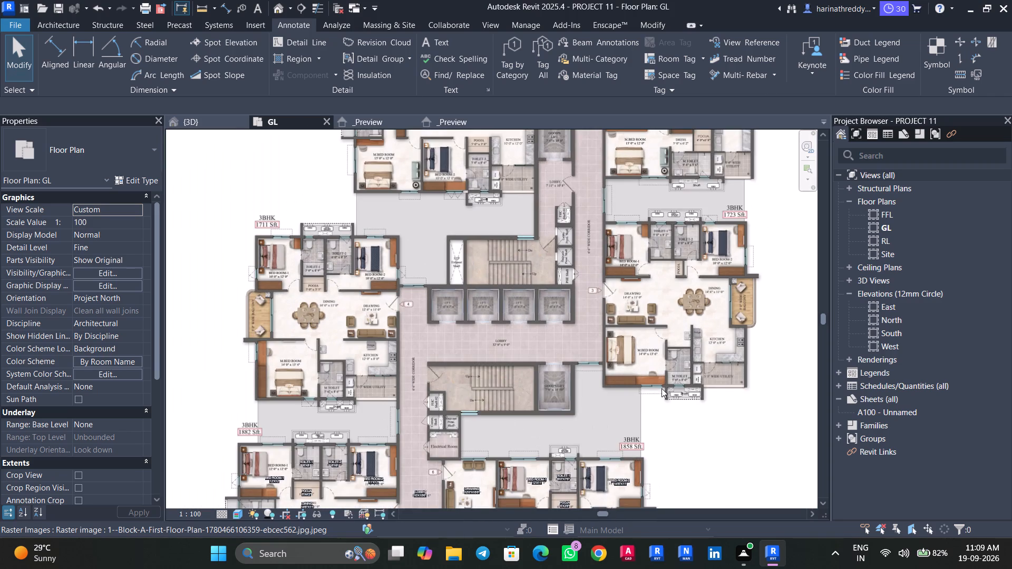
pyautogui.scroll(-4, 685, 436)
pyautogui.moveTo(684, 439); pyautogui.dragTo(703, 385, button='middle')
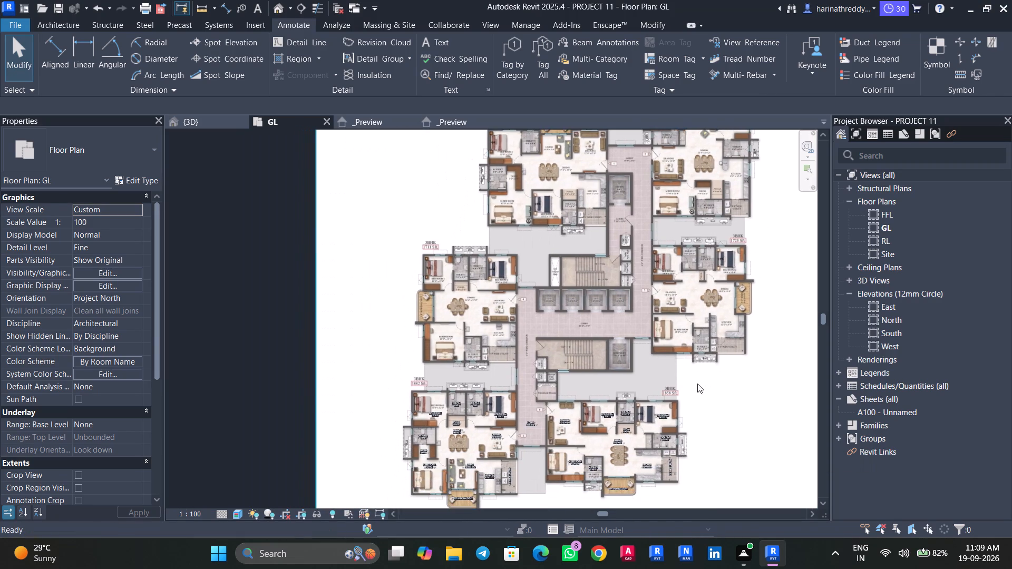
pyautogui.scroll(6, 543, 381)
pyautogui.scroll(-7, 452, 388)
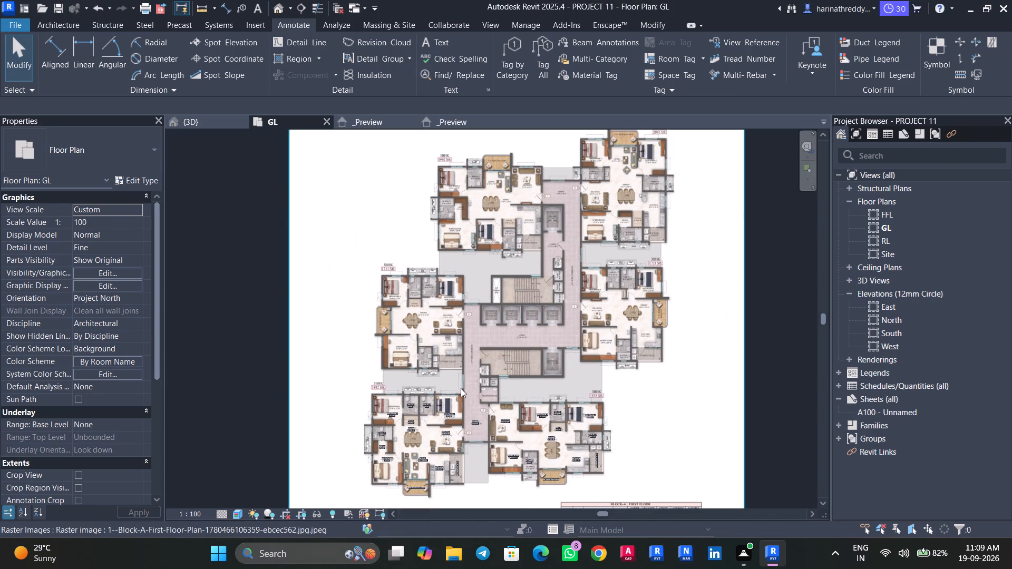
pyautogui.scroll(9, 643, 339)
pyautogui.scroll(3, 689, 425)
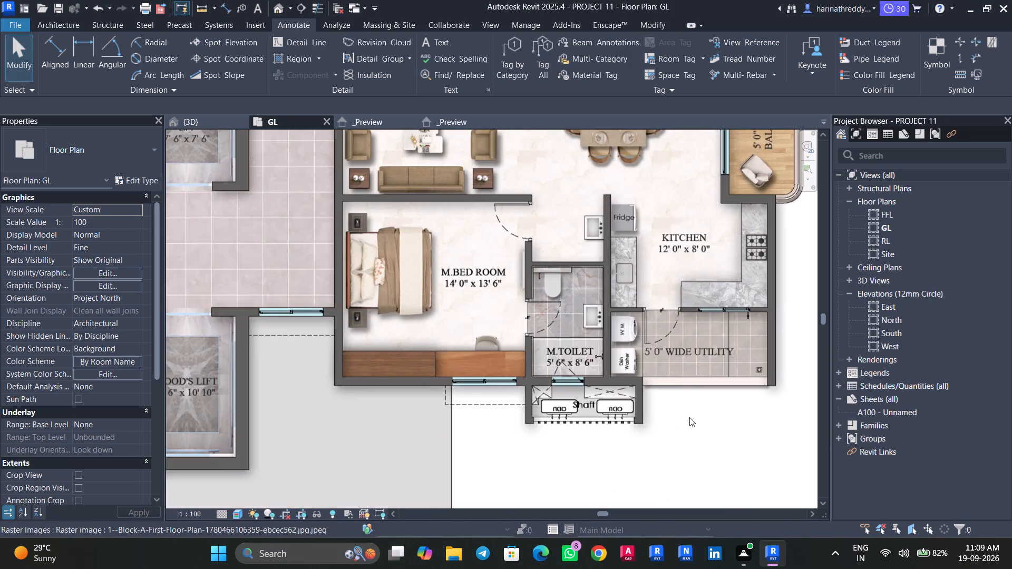
pyautogui.scroll(-6, 689, 417)
pyautogui.moveTo(697, 429); pyautogui.dragTo(690, 200, button='middle')
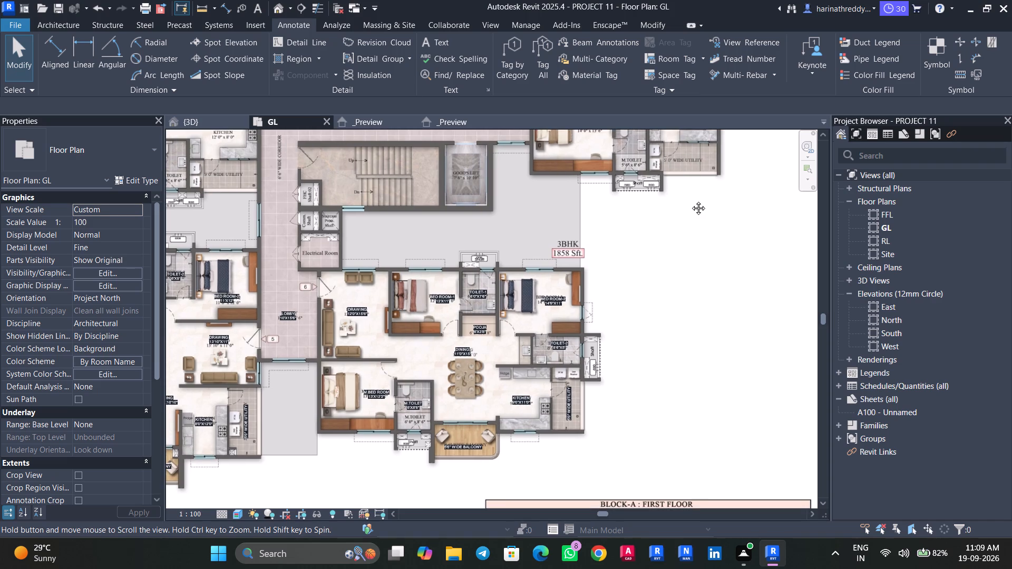
pyautogui.moveTo(690, 200); pyautogui.dragTo(641, 437, button='middle')
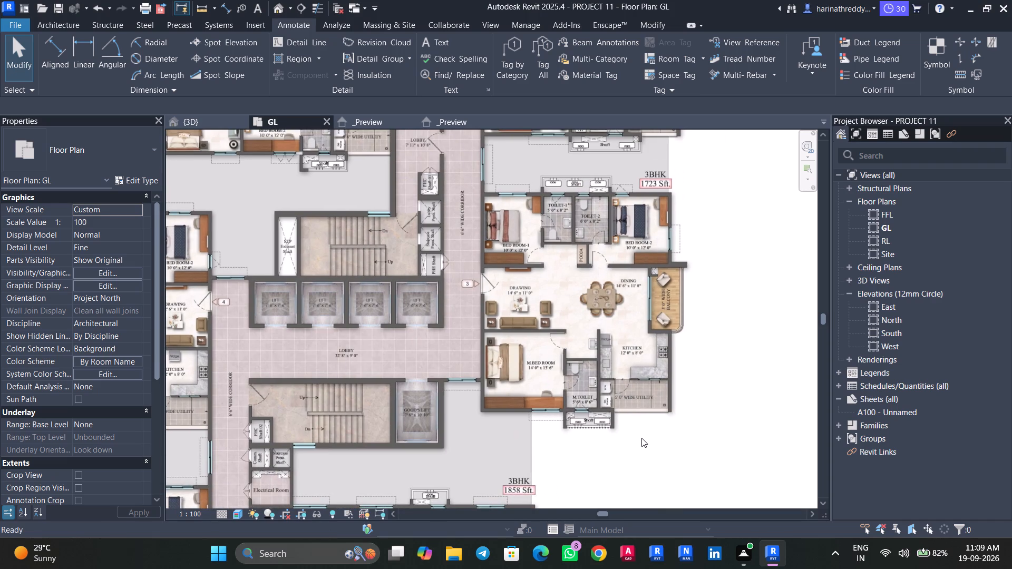
pyautogui.scroll(-2, 641, 438)
pyautogui.moveTo(744, 327); pyautogui.dragTo(794, 389, button='middle')
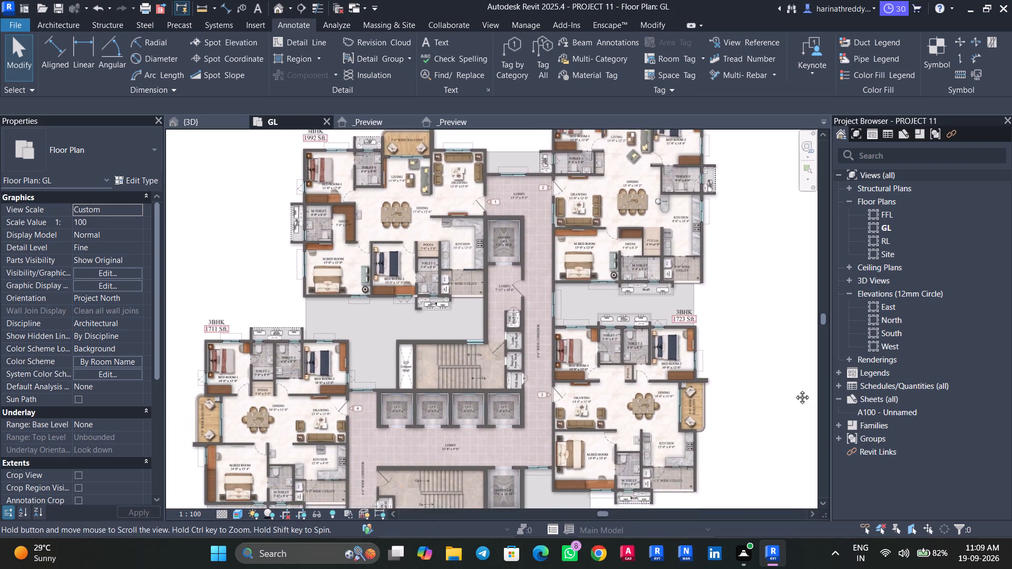
pyautogui.moveTo(794, 389); pyautogui.dragTo(820, 264, button='middle')
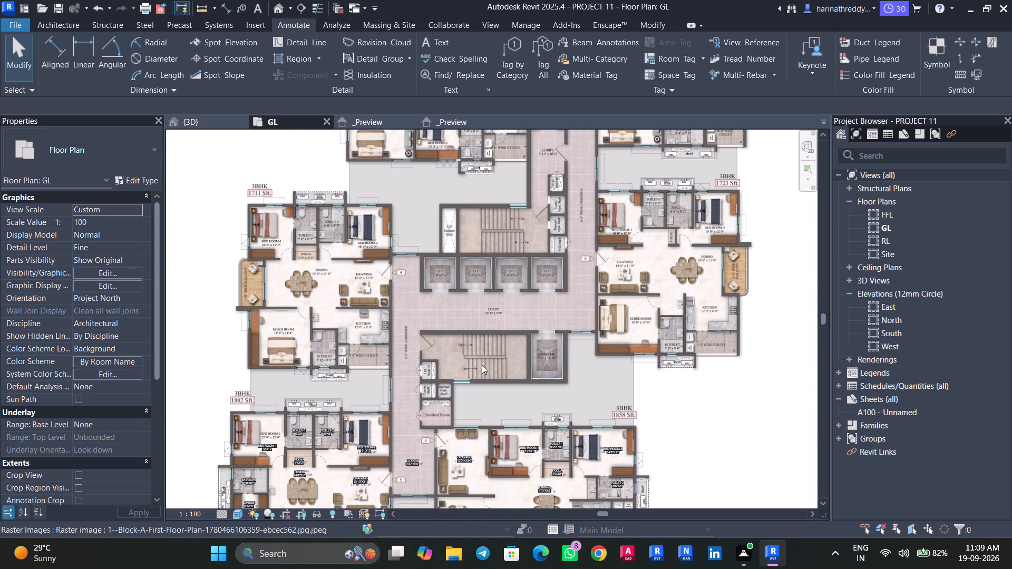
pyautogui.scroll(5, 482, 366)
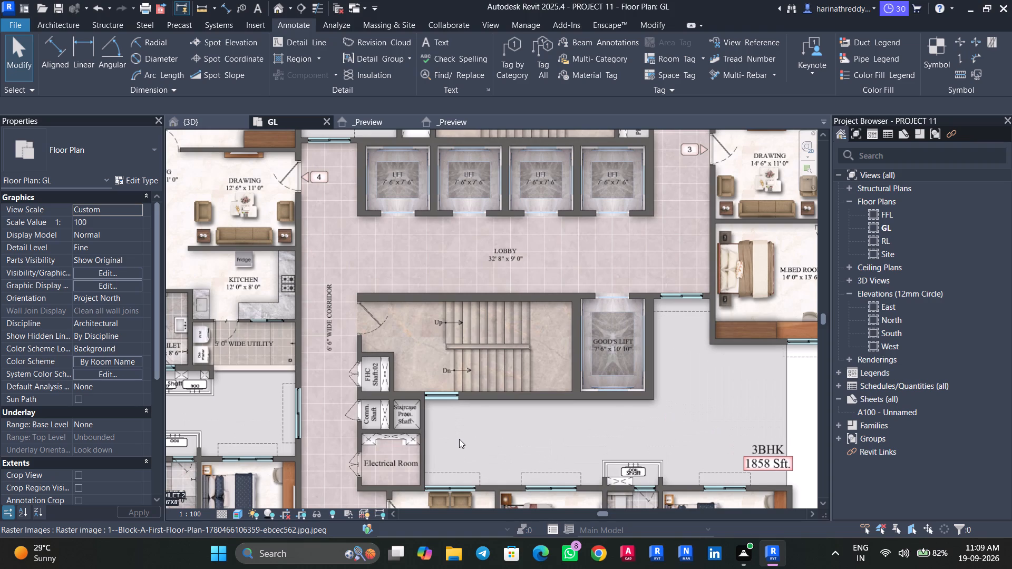
pyautogui.scroll(-7, 459, 439)
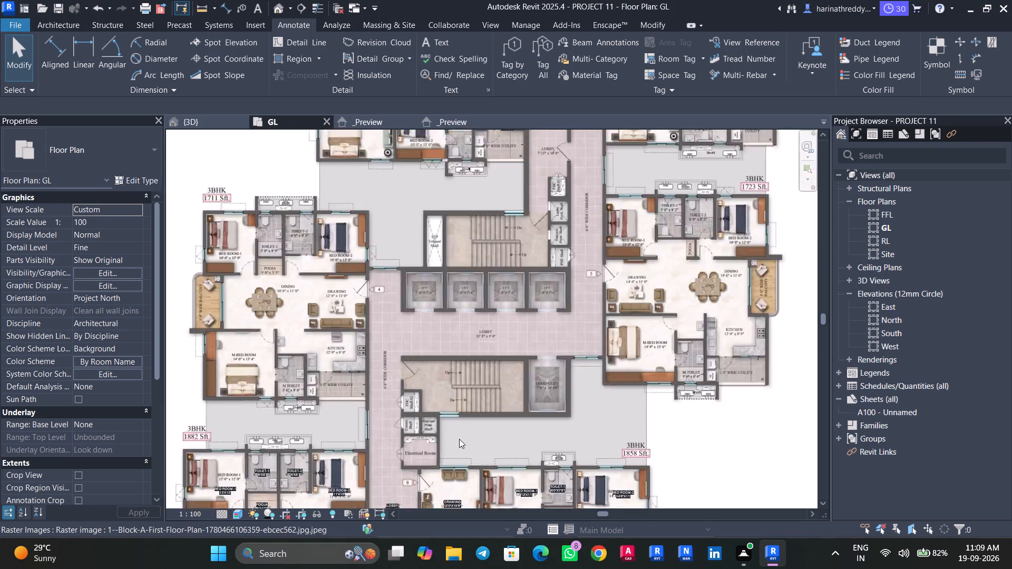
pyautogui.moveTo(590, 453); pyautogui.dragTo(594, 431, button='middle')
pyautogui.scroll(4, 582, 439)
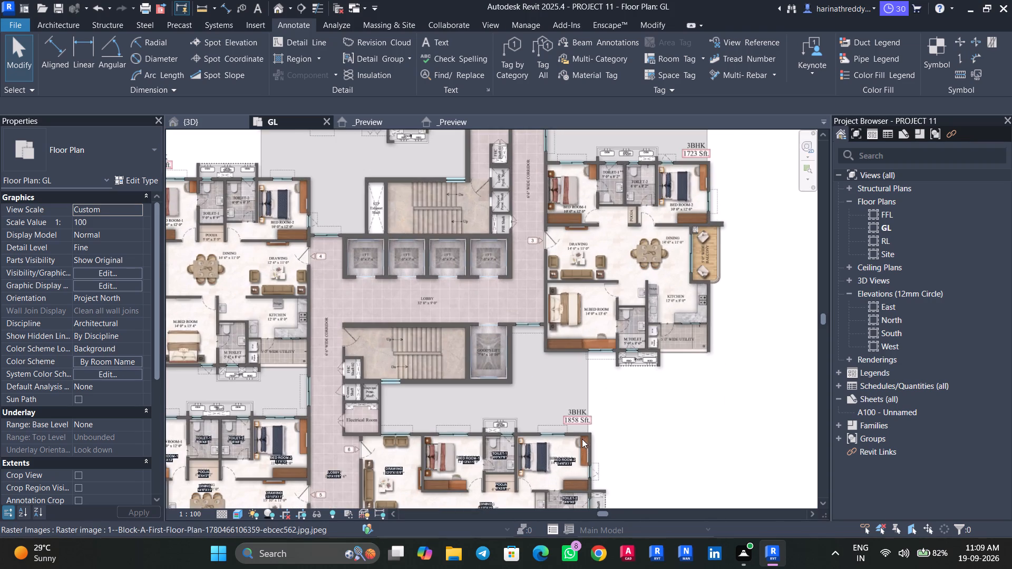
pyautogui.moveTo(629, 465); pyautogui.dragTo(614, 260, button='middle')
pyautogui.scroll(-3, 607, 308)
pyautogui.moveTo(603, 336); pyautogui.dragTo(593, 389, button='middle')
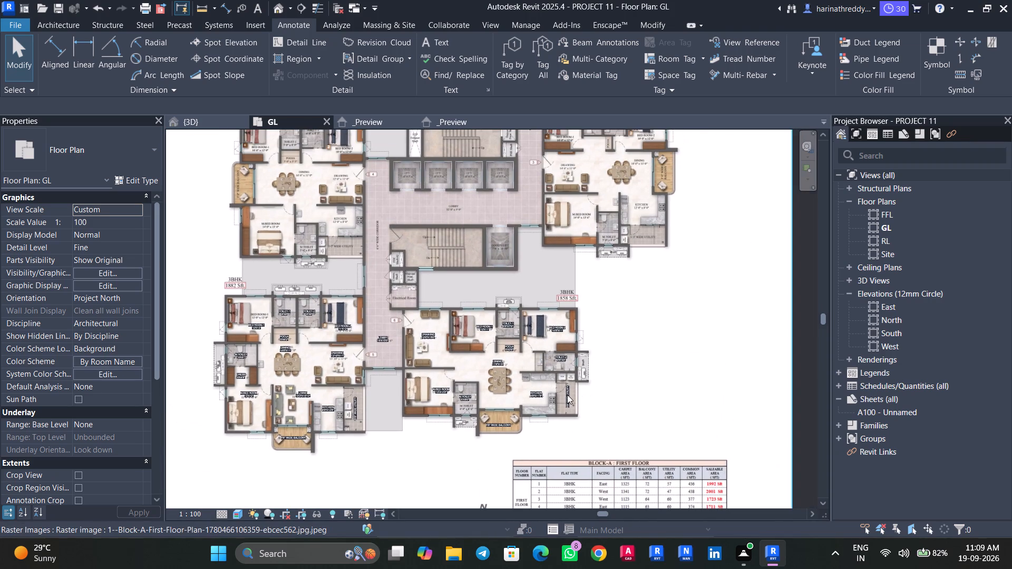
# Copy the vertical utility text note from the 1858 Sft flat into the utility area of the 1723 Sft flat.
pyautogui.press('Tab')
pyautogui.press('Tab')
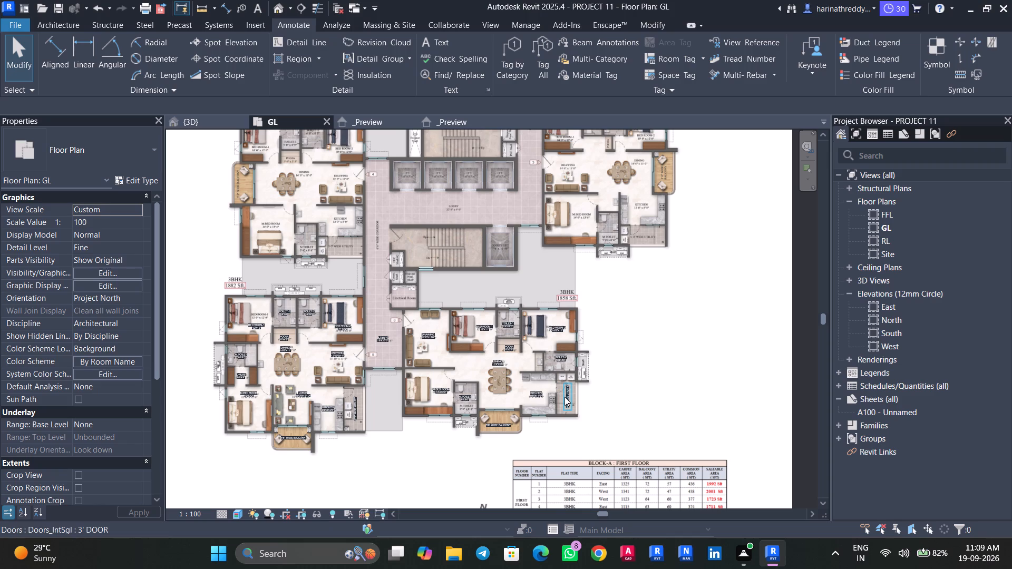
pyautogui.click(565, 397)
pyautogui.keyDown('ctrl'); pyautogui.moveTo(567, 399); pyautogui.dragTo(638, 252); pyautogui.keyUp('ctrl')
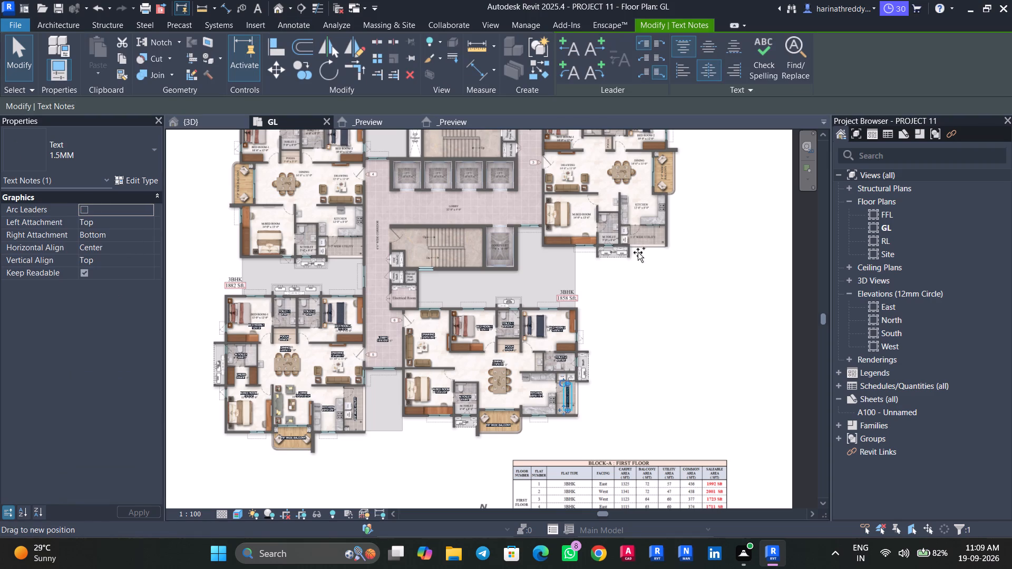
pyautogui.keyDown('ctrl'); pyautogui.moveTo(638, 252); pyautogui.dragTo(644, 242); pyautogui.keyUp('ctrl')
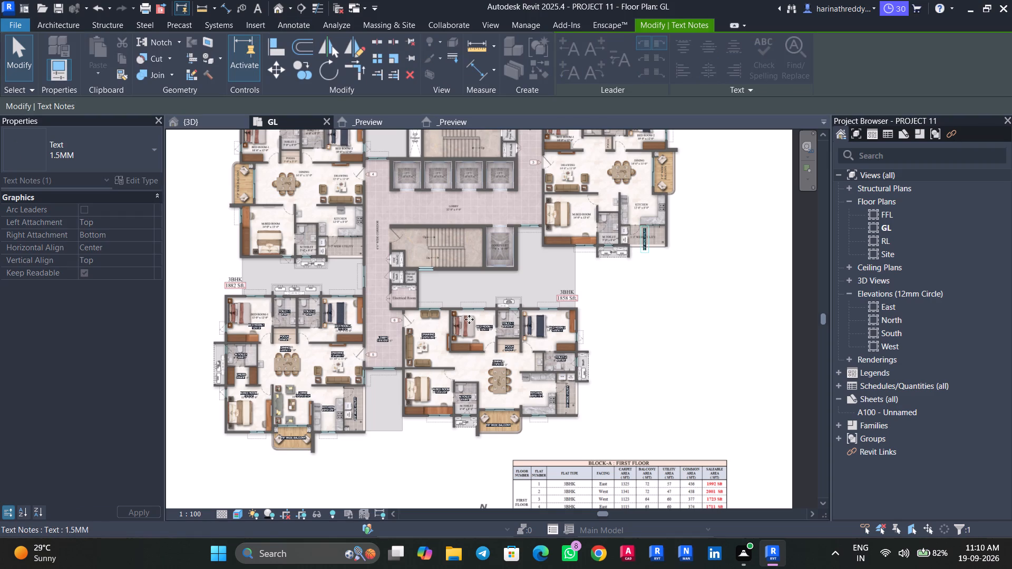
pyautogui.press('Escape')
# Copy the master bedroom text note from the 1858 Sft flat into the master bedroom of the 1723 Sft flat.
pyautogui.press('Tab')
pyautogui.click(438, 389)
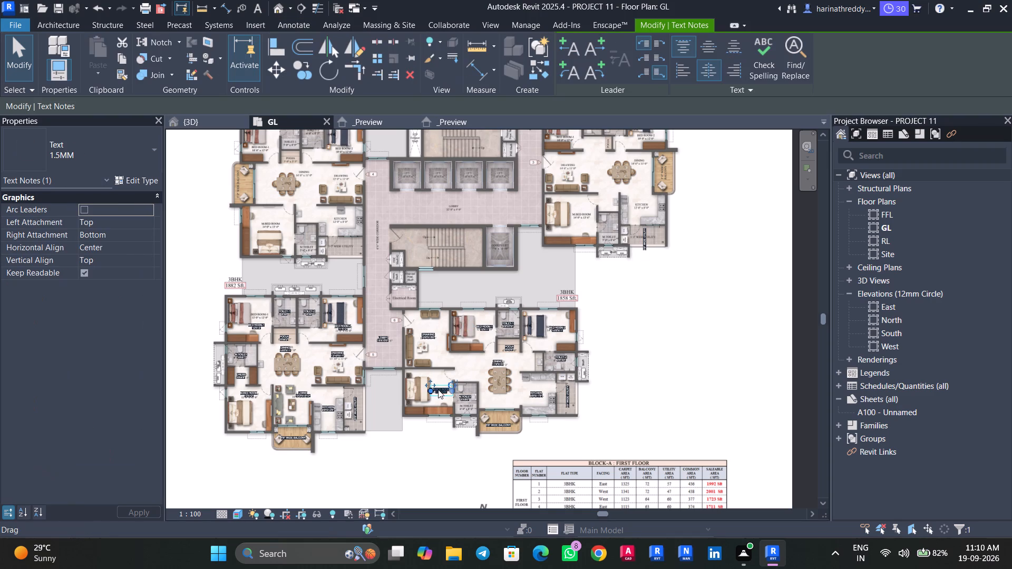
pyautogui.keyDown('ctrl'); pyautogui.moveTo(440, 390); pyautogui.dragTo(577, 220); pyautogui.keyUp('ctrl')
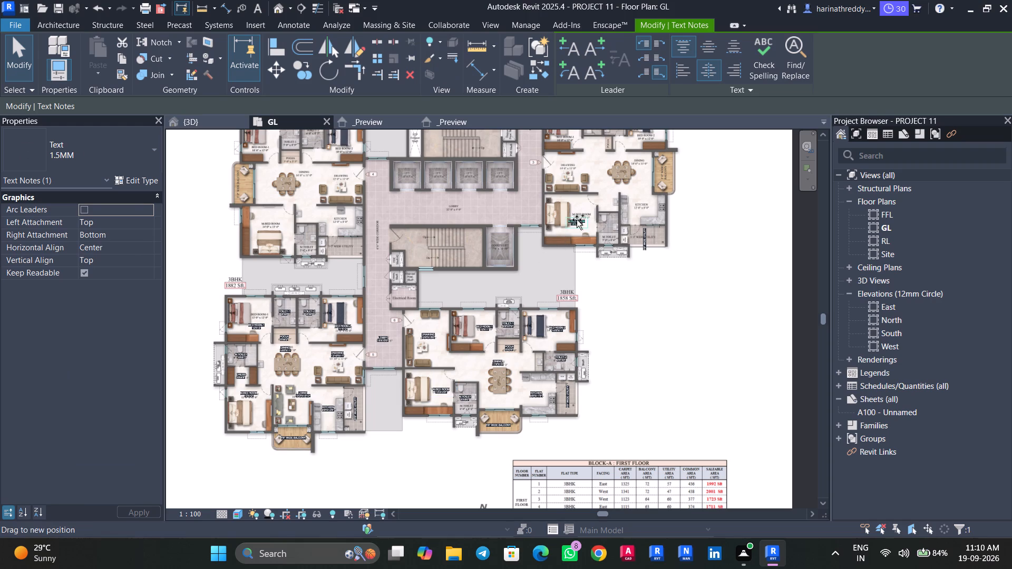
pyautogui.keyDown('ctrl'); pyautogui.moveTo(577, 220); pyautogui.dragTo(581, 213); pyautogui.keyUp('ctrl')
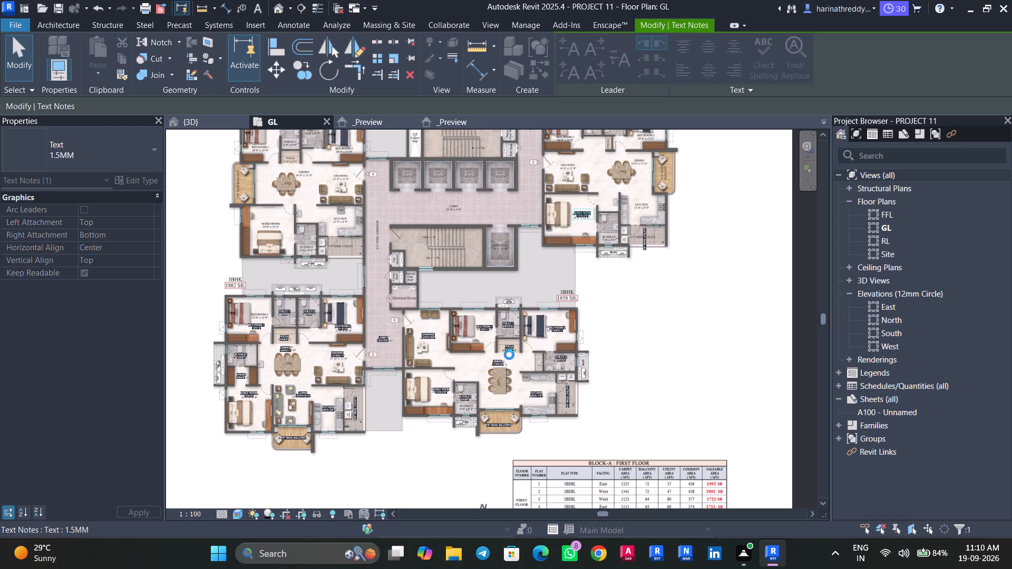
# Copy the DRAWING text note from the 1858 Sft flat into the drawing room of the 1723 Sft flat.
pyautogui.press('Tab')
pyautogui.press('Tab')
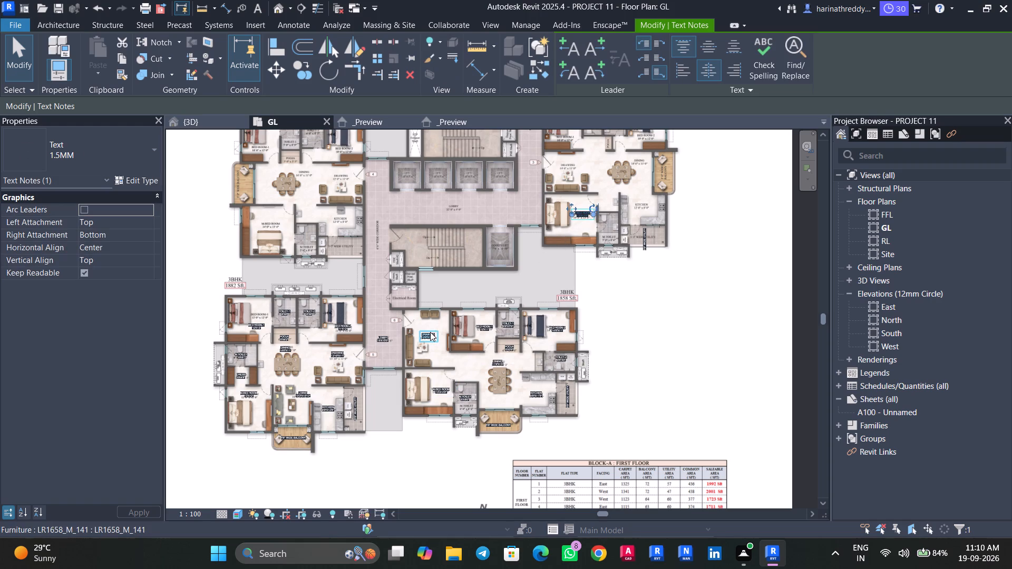
pyautogui.click(432, 333)
pyautogui.keyDown('ctrl'); pyautogui.moveTo(427, 336); pyautogui.dragTo(432, 336); pyautogui.keyUp('ctrl')
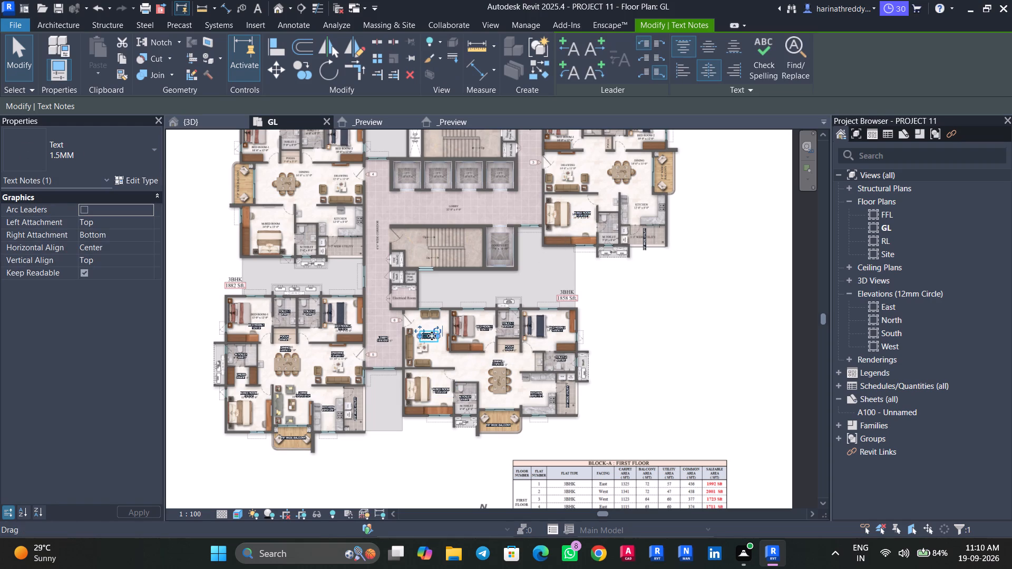
pyautogui.keyDown('ctrl'); pyautogui.moveTo(432, 336); pyautogui.dragTo(568, 164); pyautogui.keyUp('ctrl')
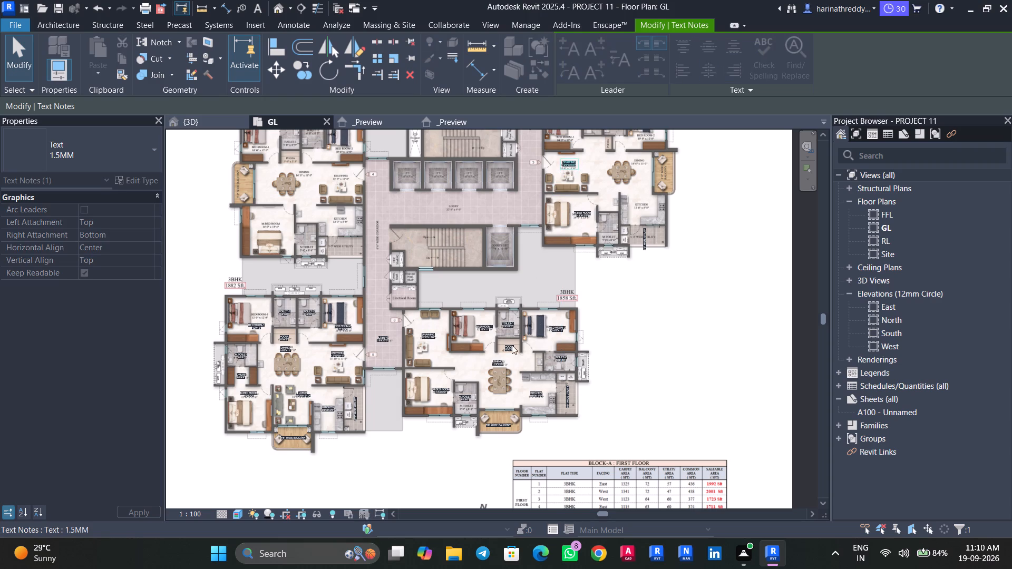
# Copy the DINING text note from the 1858 Sft flat to the dining area of the 1723 Sft flat, near its balcony.
pyautogui.press('Tab')
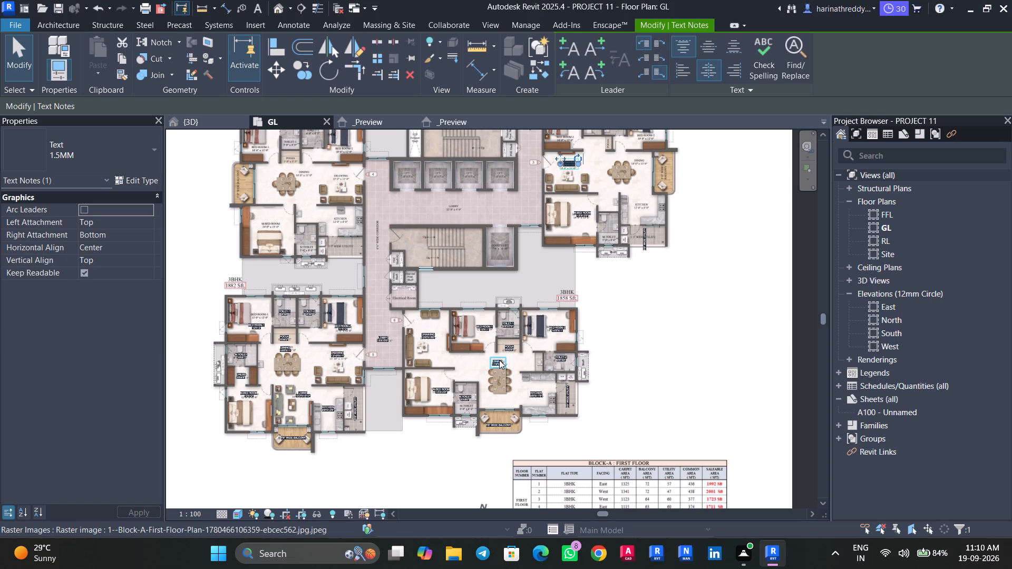
pyautogui.click(499, 360)
pyautogui.keyDown('ctrl'); pyautogui.moveTo(496, 361); pyautogui.dragTo(506, 354); pyautogui.keyUp('ctrl')
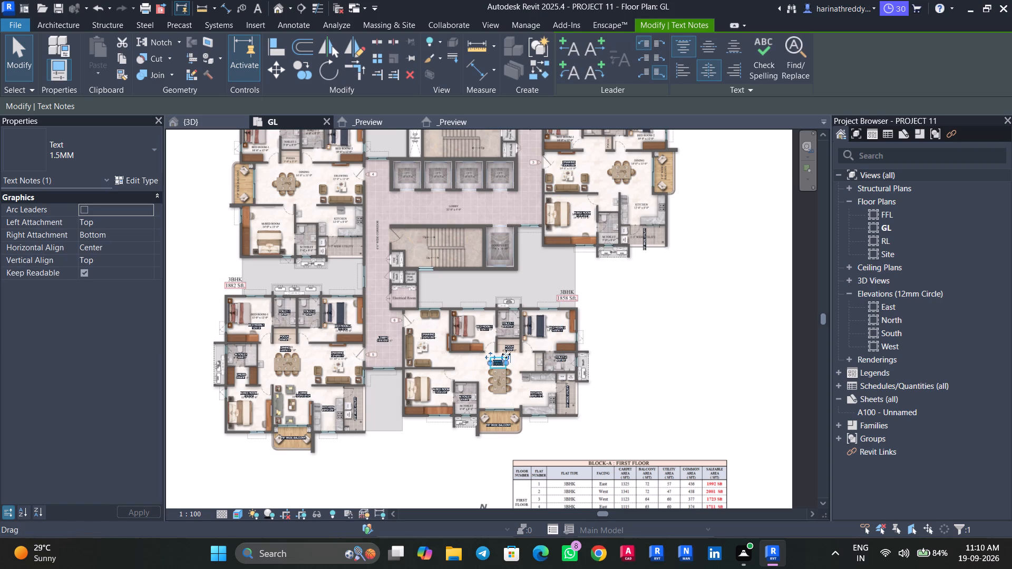
pyautogui.keyDown('ctrl'); pyautogui.moveTo(506, 354); pyautogui.dragTo(637, 159); pyautogui.keyUp('ctrl')
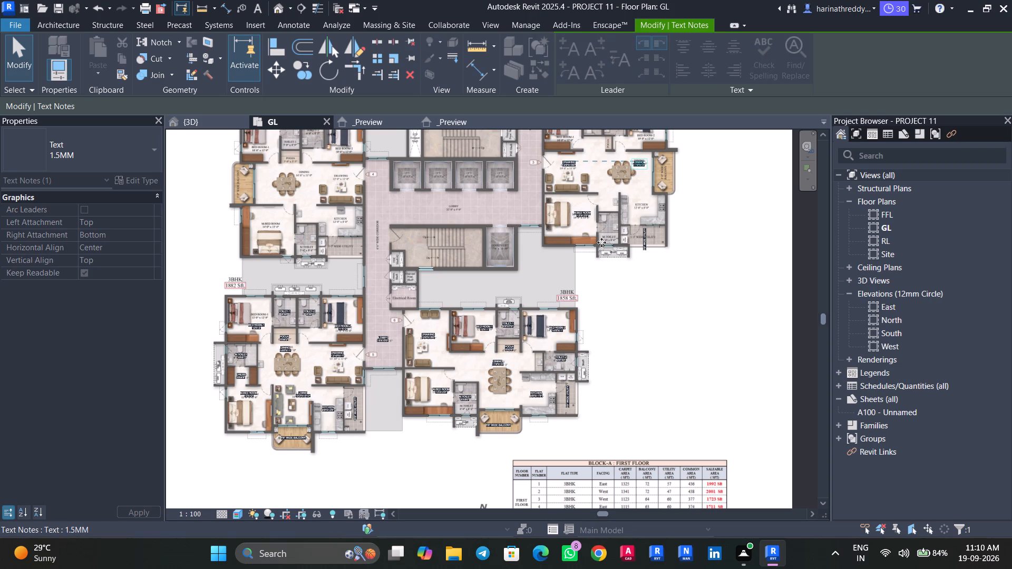
# Copy the KITCHEN text note from the 1858 Sft flat into the kitchen of the 1723 Sft flat, aligned below its dining label.
pyautogui.press('Tab')
pyautogui.press('Tab')
pyautogui.press('Tab')
pyautogui.press('Tab')
pyautogui.click(536, 393)
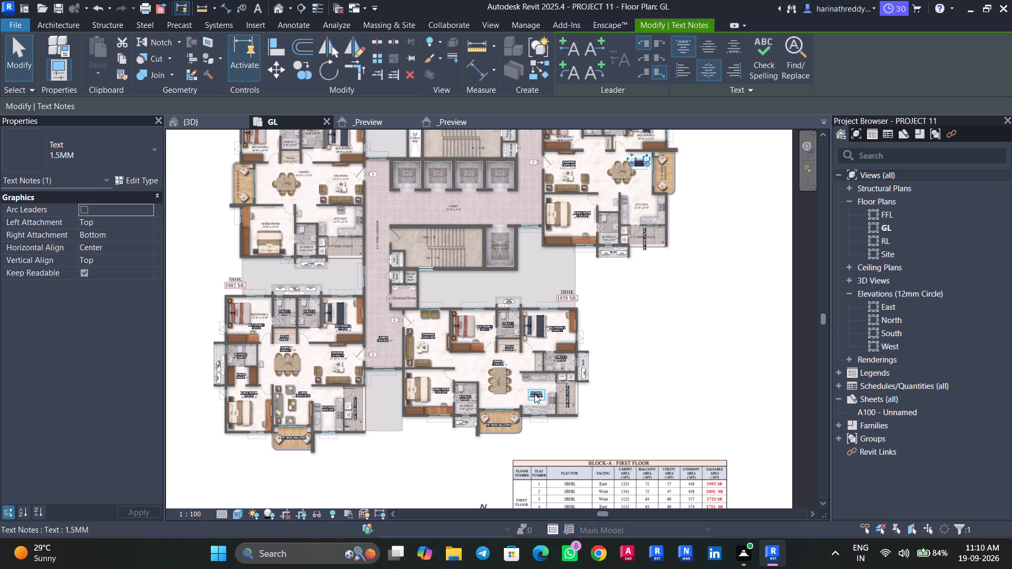
pyautogui.keyDown('ctrl'); pyautogui.moveTo(536, 393); pyautogui.dragTo(640, 206); pyautogui.keyUp('ctrl')
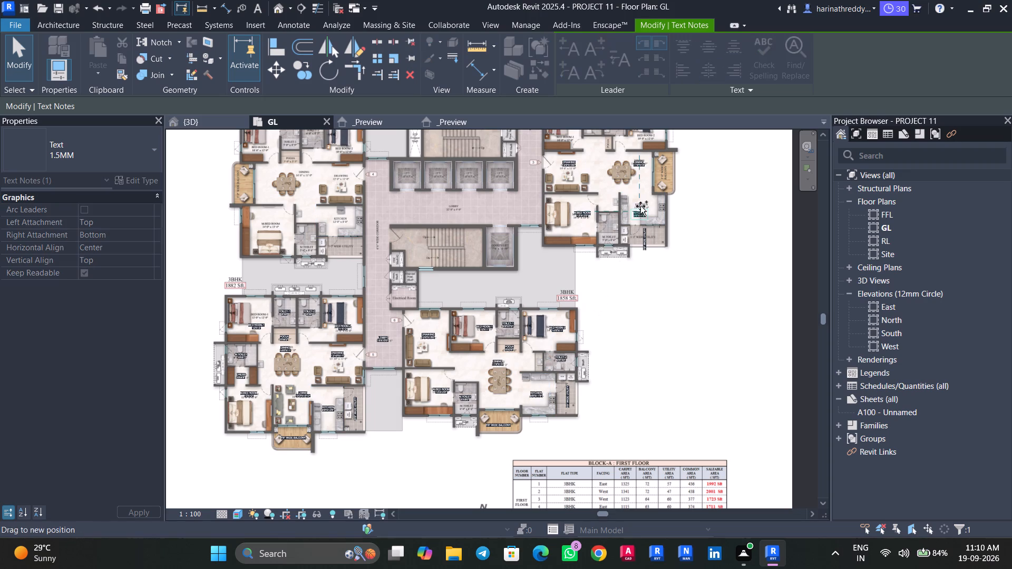
pyautogui.keyDown('ctrl'); pyautogui.moveTo(640, 206); pyautogui.dragTo(641, 198); pyautogui.keyUp('ctrl')
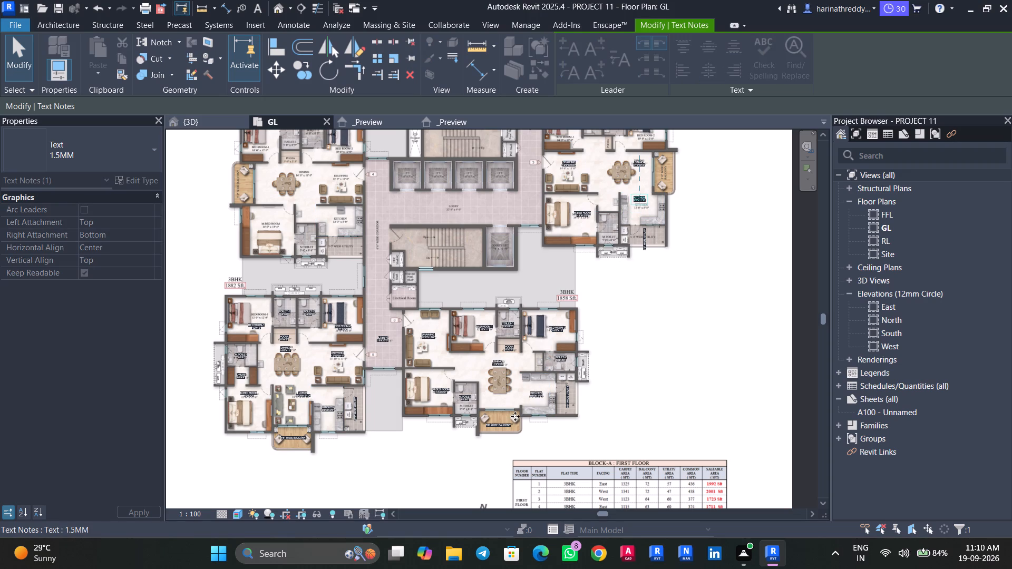
# Copy the WIDE BALCONY text note from the 1858 Sft flat to beside the balcony of the 1723 Sft flat.
pyautogui.press('Tab')
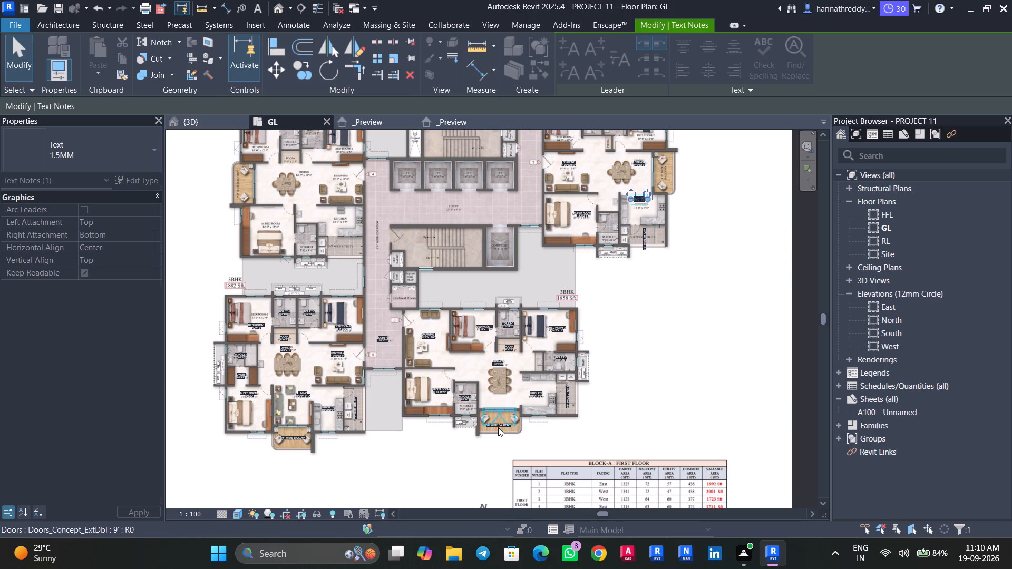
pyautogui.press('Escape')
pyautogui.press('Escape')
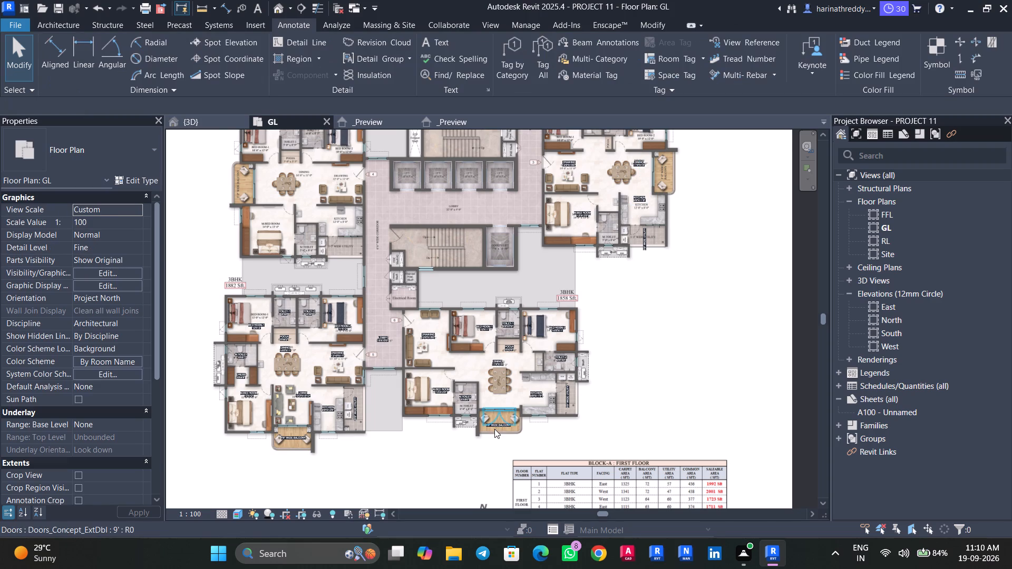
pyautogui.scroll(4, 494, 429)
pyautogui.press('Tab')
pyautogui.press('Tab')
pyautogui.click(501, 427)
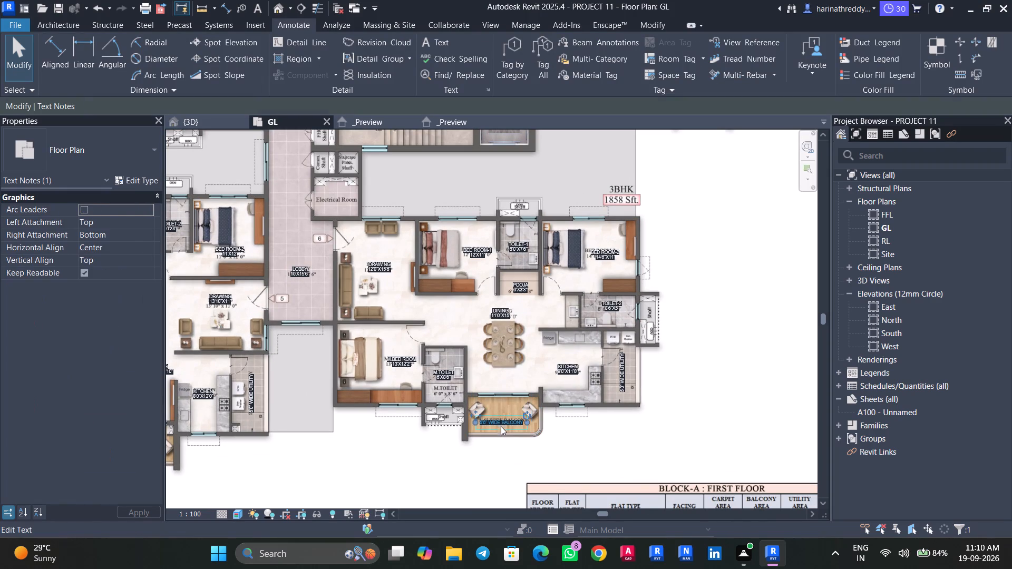
pyautogui.scroll(-5, 500, 423)
pyautogui.keyDown('ctrl'); pyautogui.moveTo(500, 423); pyautogui.dragTo(604, 269); pyautogui.keyUp('ctrl')
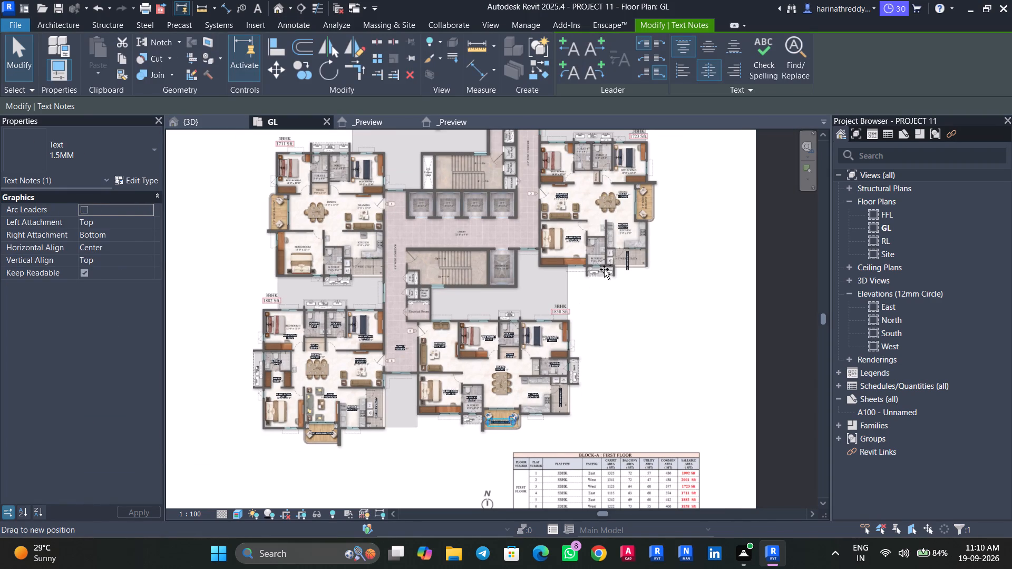
pyautogui.keyDown('ctrl'); pyautogui.moveTo(604, 269); pyautogui.dragTo(655, 204); pyautogui.keyUp('ctrl')
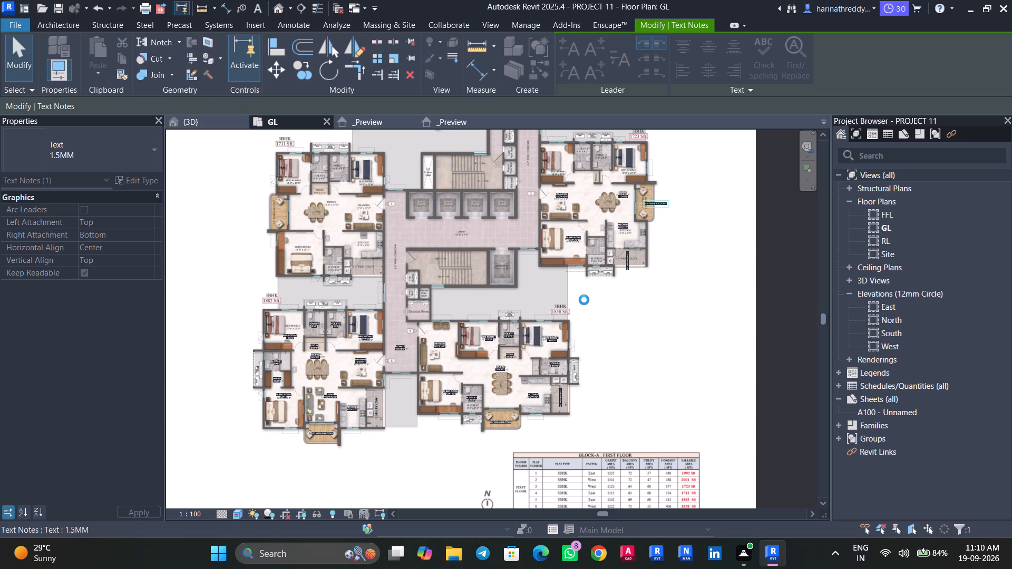
# Copy the BED ROOM-1 text note from the 1858 Sft flat into bedroom 1 of the 1723 Sft flat.
pyautogui.press('Tab')
pyautogui.press('Tab')
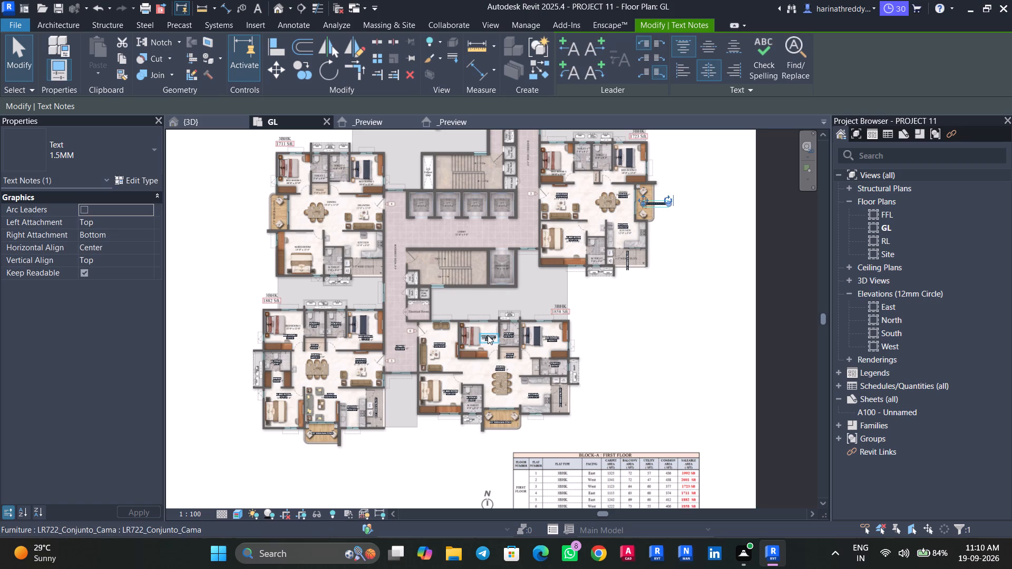
pyautogui.click(488, 335)
pyautogui.keyDown('ctrl'); pyautogui.moveTo(488, 339); pyautogui.dragTo(566, 172); pyautogui.keyUp('ctrl')
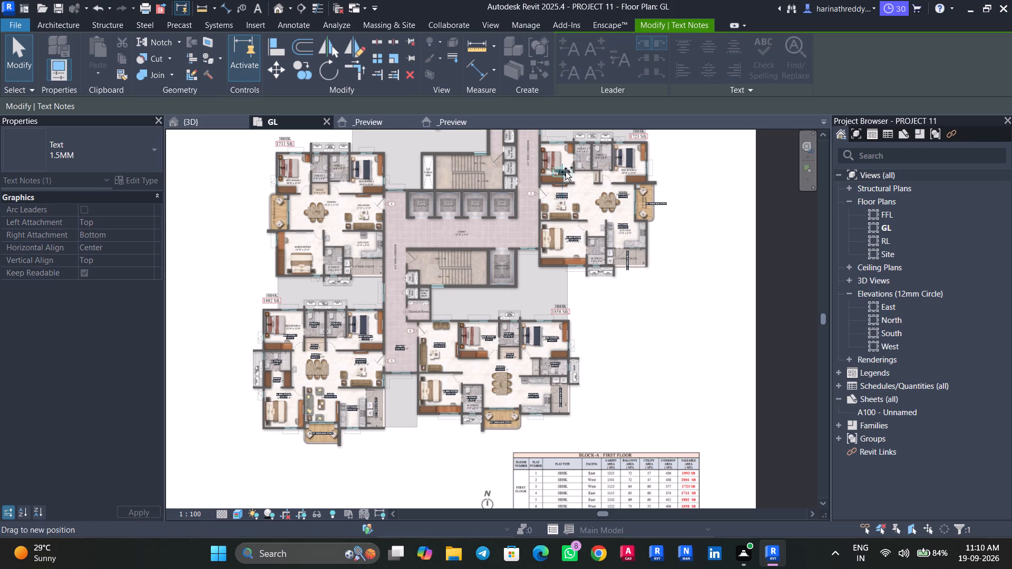
pyautogui.keyDown('ctrl'); pyautogui.moveTo(566, 172); pyautogui.dragTo(562, 167); pyautogui.keyUp('ctrl')
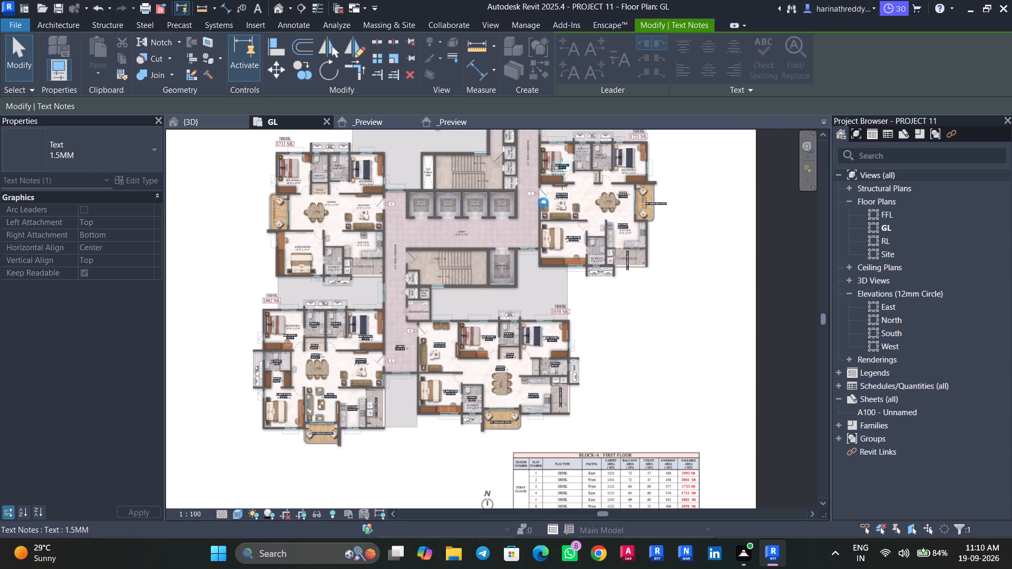
pyautogui.press('`')
pyautogui.press('Escape')
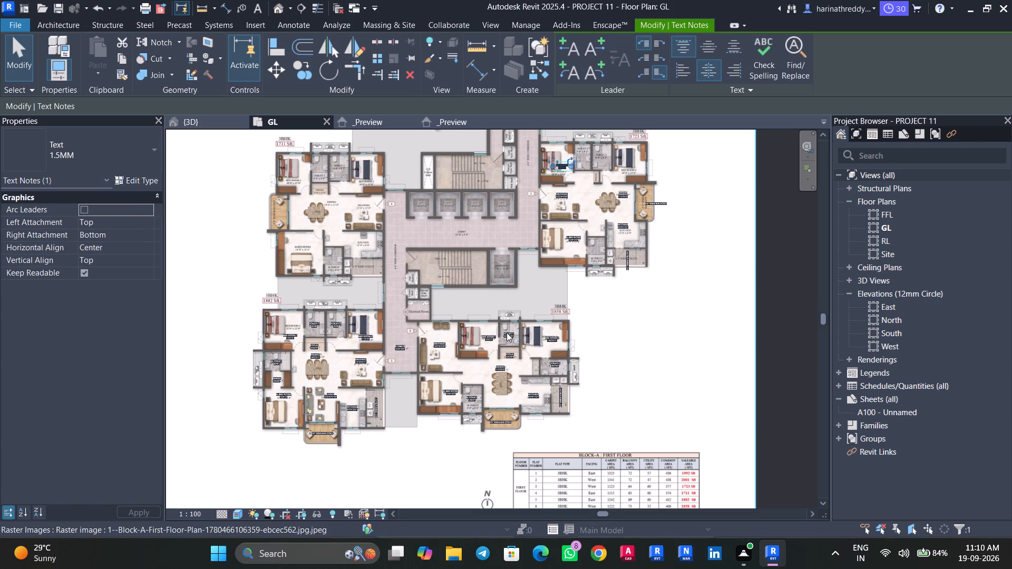
pyautogui.press('Escape')
# Copy the M.TOILET text note from the 1858 Sft flat into the toilet beside bedroom 1 of the 1723 Sft flat.
pyautogui.press('Tab')
pyautogui.press('Tab')
pyautogui.press('Tab')
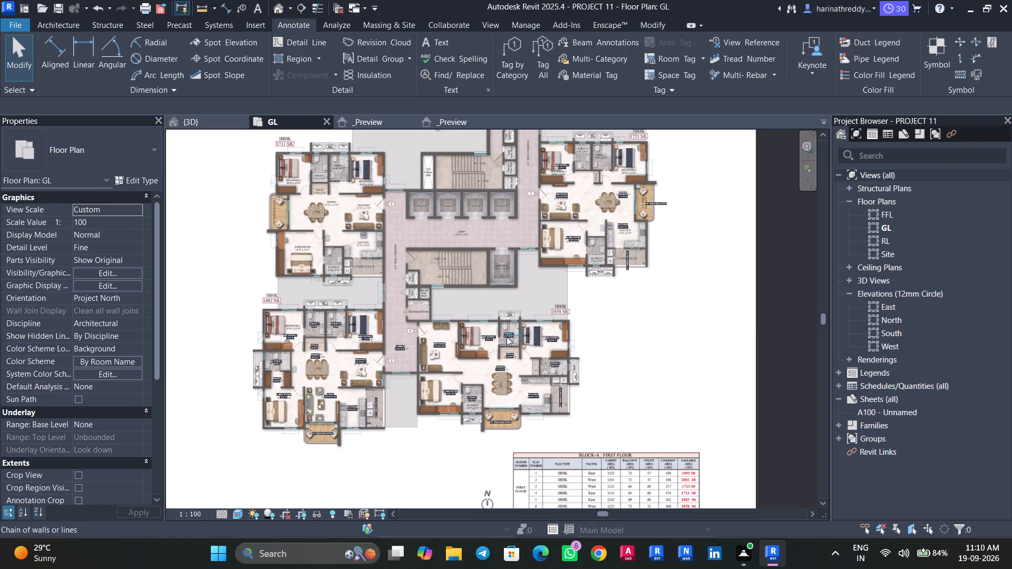
pyautogui.press('Tab')
pyautogui.press('Tab')
pyautogui.press('Tab')
pyautogui.press('Tab')
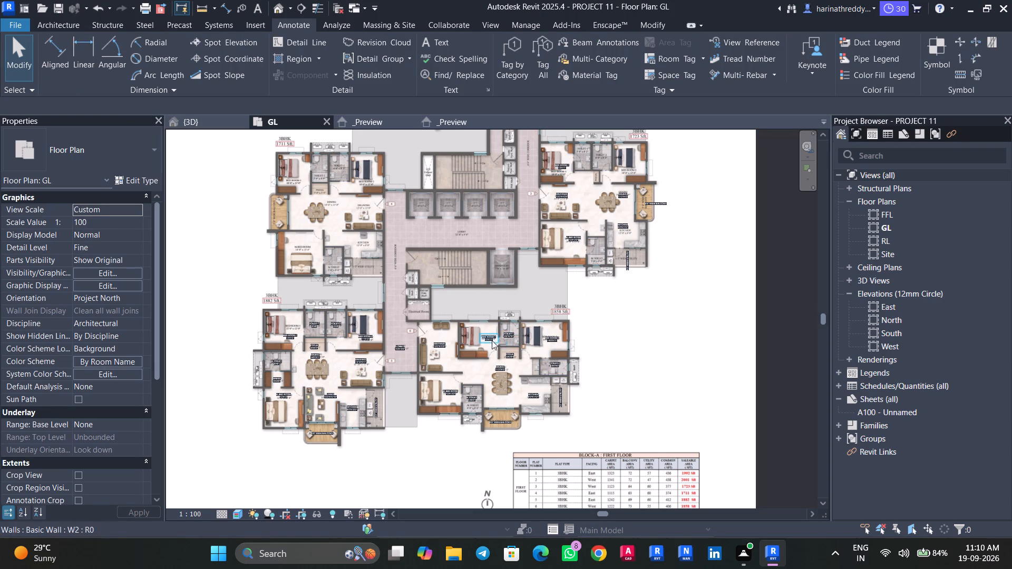
pyautogui.press('Tab')
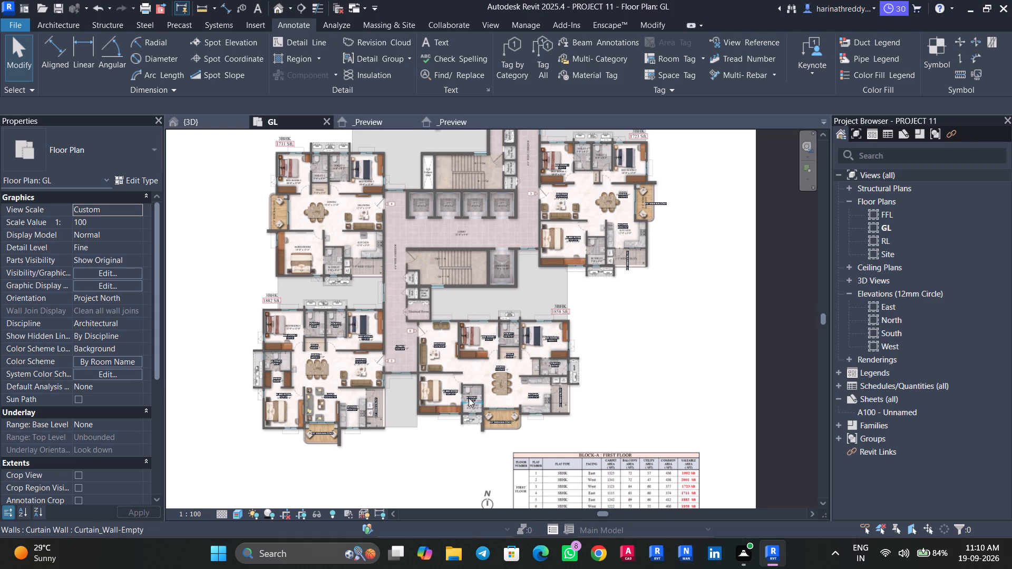
pyautogui.press('Tab')
pyautogui.press('Tab')
pyautogui.press('Tab')
pyautogui.press('Tab')
pyautogui.press('Tab')
pyautogui.press('Tab')
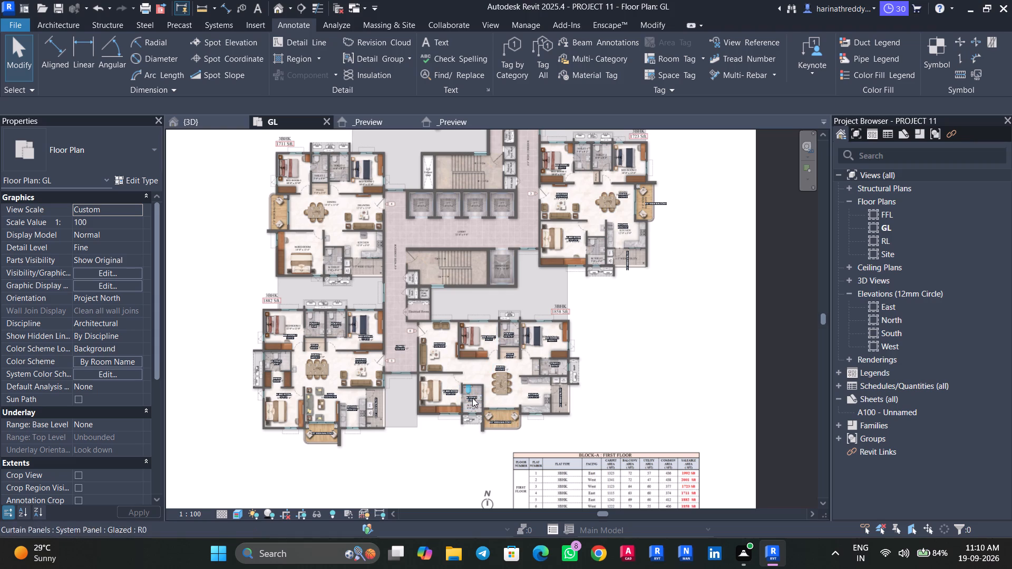
pyautogui.press('Tab')
pyautogui.scroll(5, 472, 397)
pyautogui.press('Tab')
pyautogui.scroll(-3, 471, 398)
pyautogui.press('Tab')
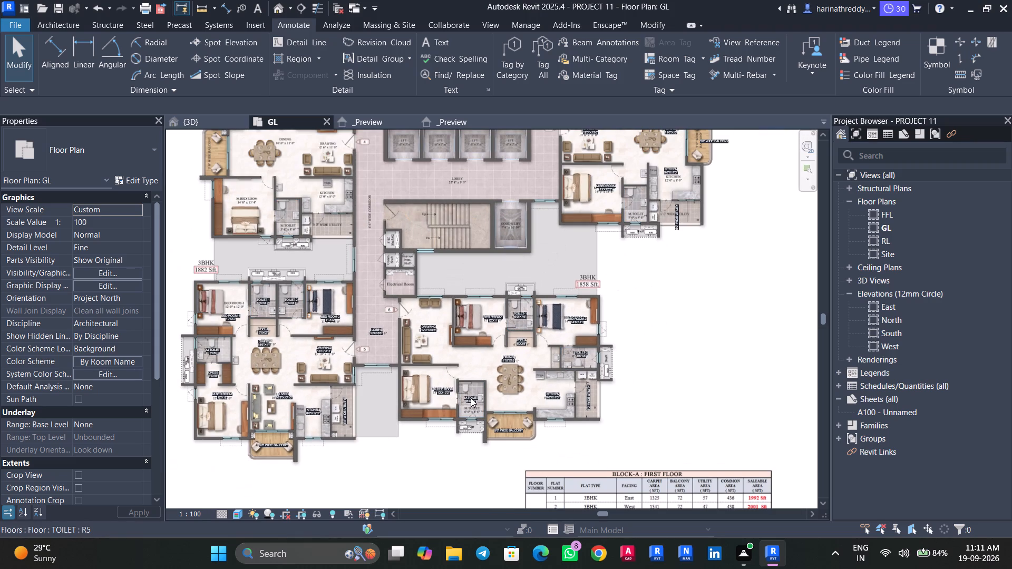
pyautogui.press('Tab')
pyautogui.press('Tab')
pyautogui.press('Tab')
pyautogui.click(471, 398)
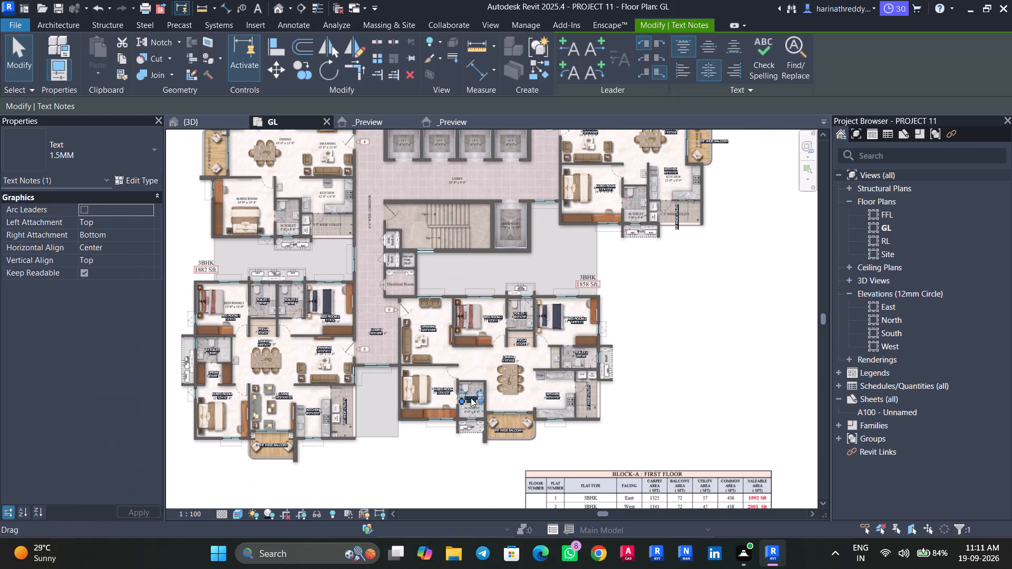
pyautogui.scroll(-4, 471, 398)
pyautogui.keyDown('ctrl'); pyautogui.moveTo(471, 398); pyautogui.dragTo(553, 229); pyautogui.keyUp('ctrl')
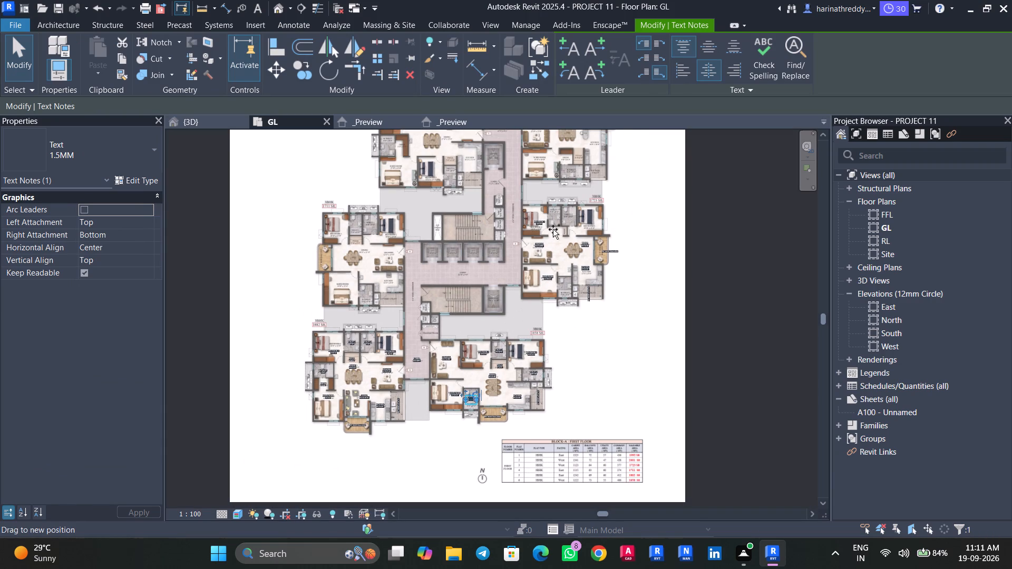
pyautogui.keyDown('ctrl'); pyautogui.moveTo(553, 229); pyautogui.dragTo(556, 213); pyautogui.keyUp('ctrl')
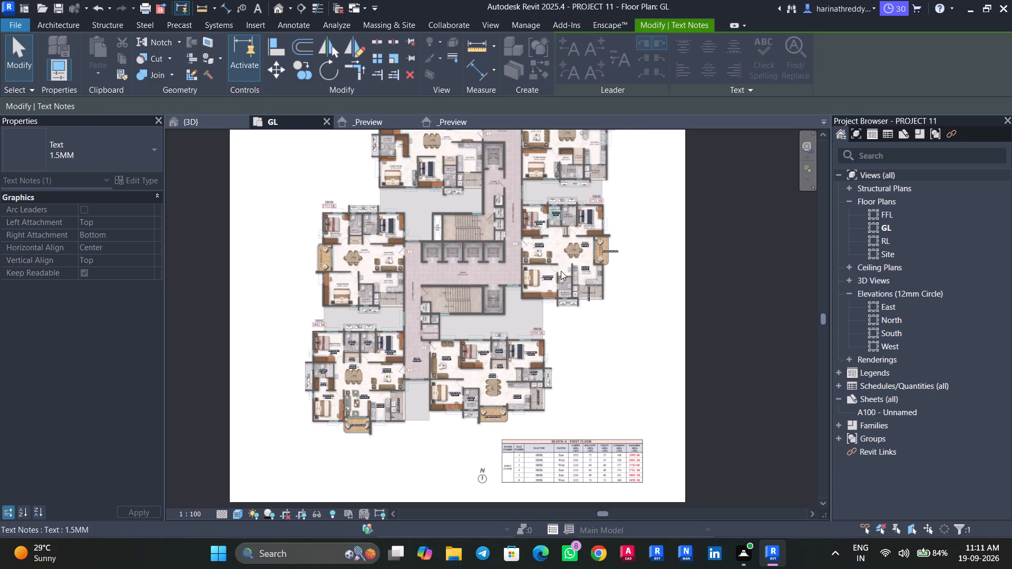
# Move the M.BED ROOM text note of the 1723 Sft flat clear above the image's printed master bedroom label.
pyautogui.scroll(10, 563, 332)
pyautogui.moveTo(574, 310); pyautogui.dragTo(606, 450, button='middle')
pyautogui.scroll(1, 589, 387)
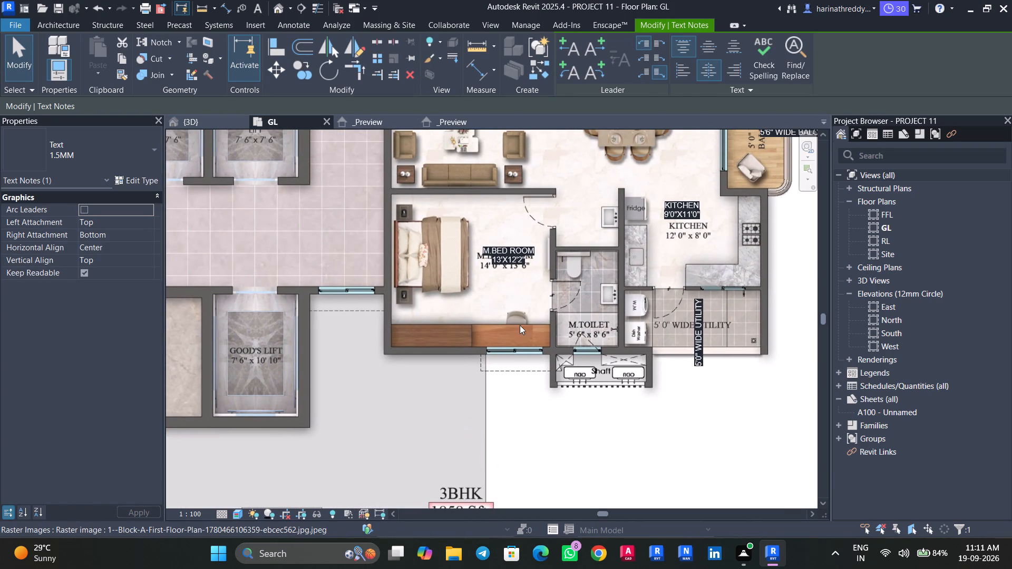
pyautogui.press('Escape')
pyautogui.press('Escape')
pyautogui.press('Tab')
pyautogui.scroll(5, 500, 253)
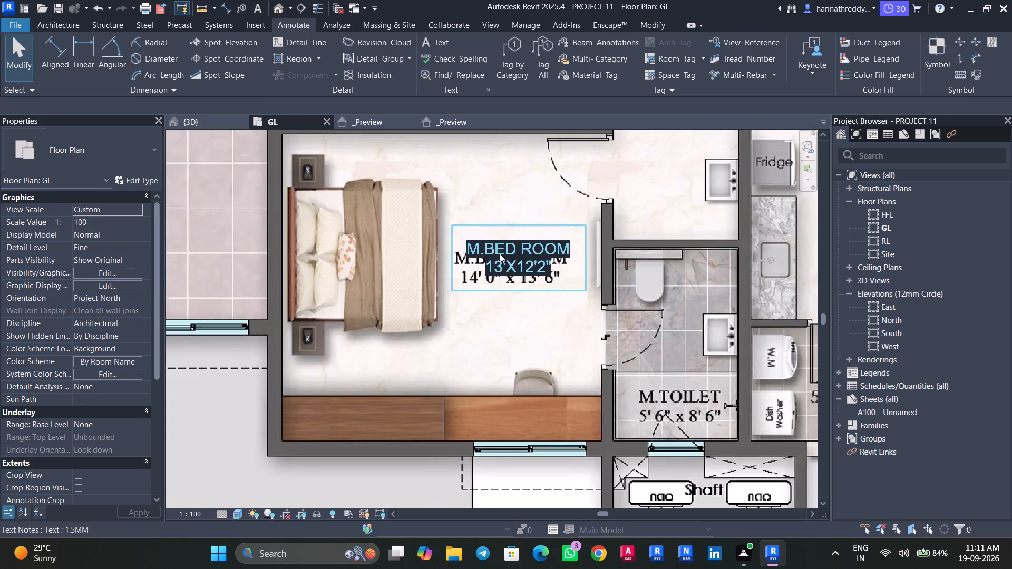
pyautogui.click(500, 253)
pyautogui.moveTo(503, 256); pyautogui.dragTo(498, 221)
pyautogui.moveTo(454, 222); pyautogui.dragTo(458, 179)
pyautogui.press('Escape')
pyautogui.press('Escape')
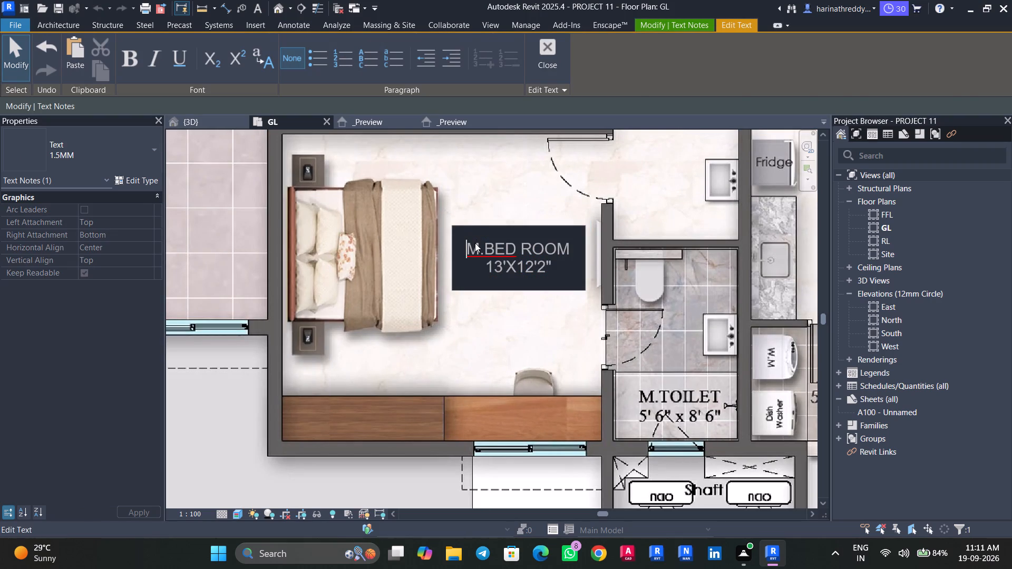
pyautogui.click(474, 251)
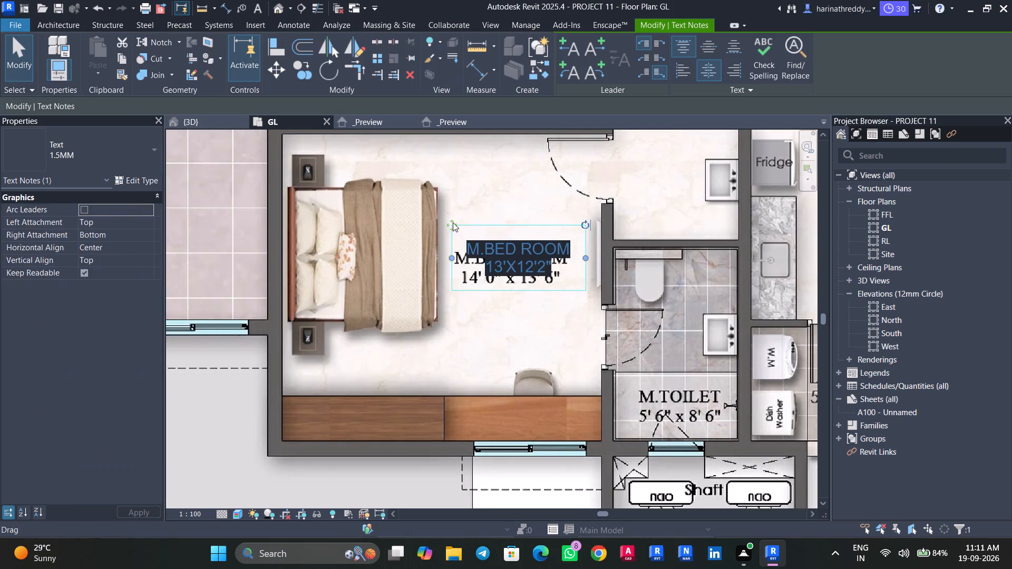
pyautogui.moveTo(452, 221); pyautogui.dragTo(452, 171)
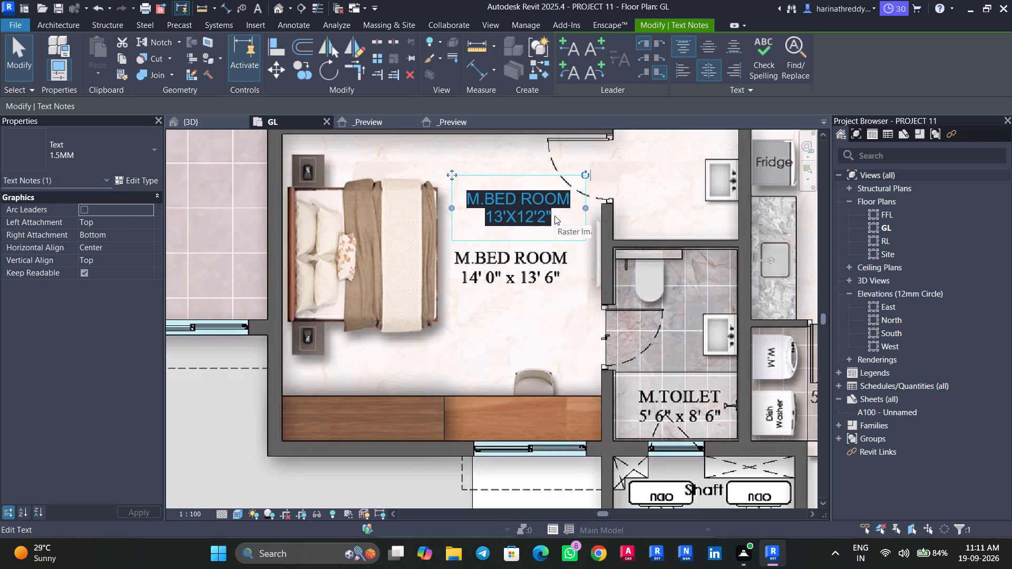
# Change the size line of the M.BED ROOM note to 14'X13'6" and move the note back over the printed label.
pyautogui.click(554, 215)
pyautogui.click(553, 217)
pyautogui.moveTo(555, 219); pyautogui.dragTo(482, 212)
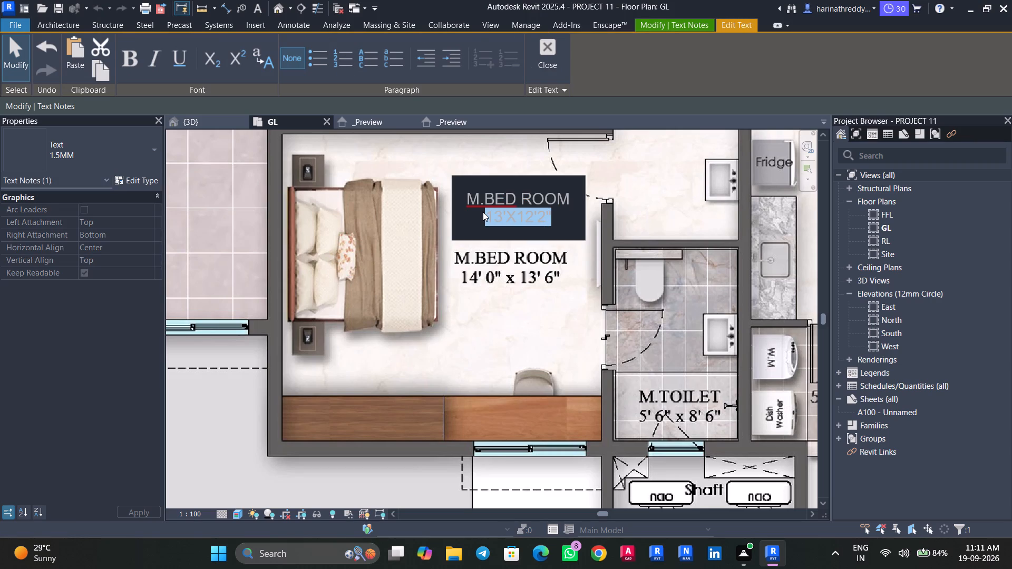
pyautogui.write("14'")
pyautogui.write('X13\'6"')
pyautogui.click(491, 298)
pyautogui.moveTo(451, 175); pyautogui.dragTo(447, 225)
pyautogui.scroll(-9, 468, 319)
pyautogui.press('Escape')
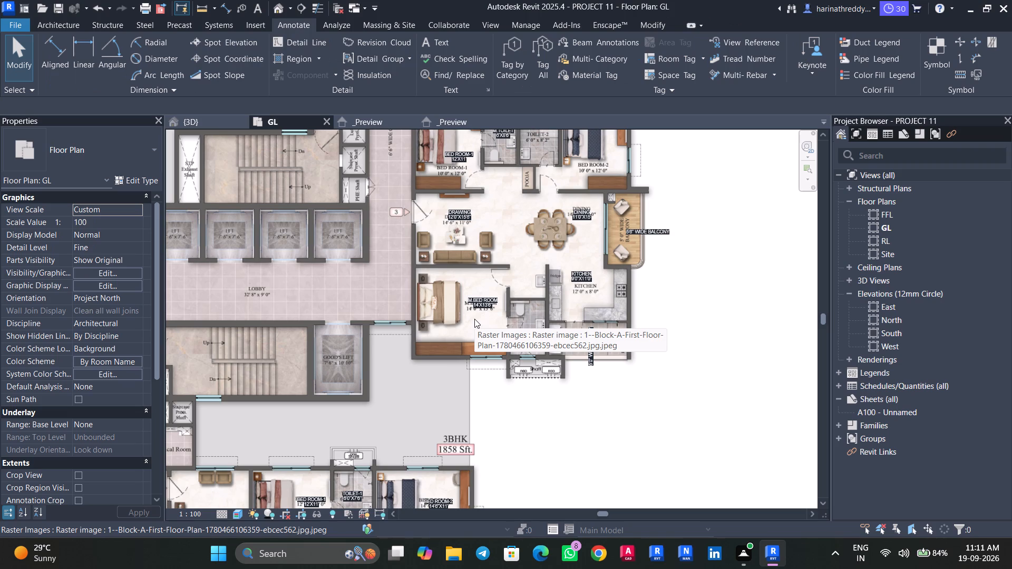
# Reposition the M.BED ROOM text note of the 1723 Sft flat so it sits more closely over the printed label.
pyautogui.scroll(10, 485, 315)
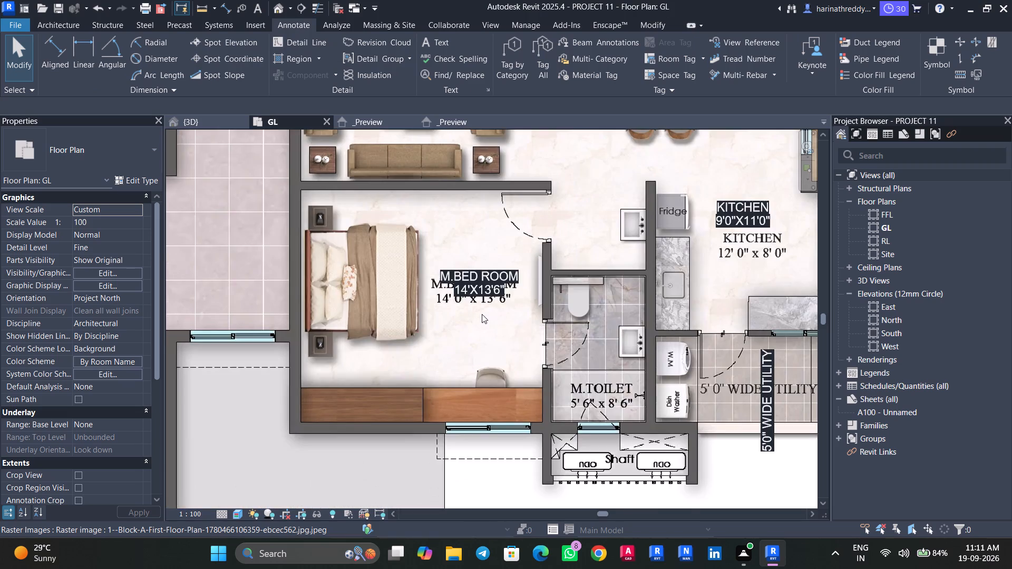
pyautogui.scroll(2, 482, 314)
pyautogui.middleClick(468, 264)
pyautogui.scroll(1, 468, 264)
pyautogui.scroll(-1, 468, 264)
pyautogui.moveTo(468, 264); pyautogui.dragTo(474, 289, button='middle')
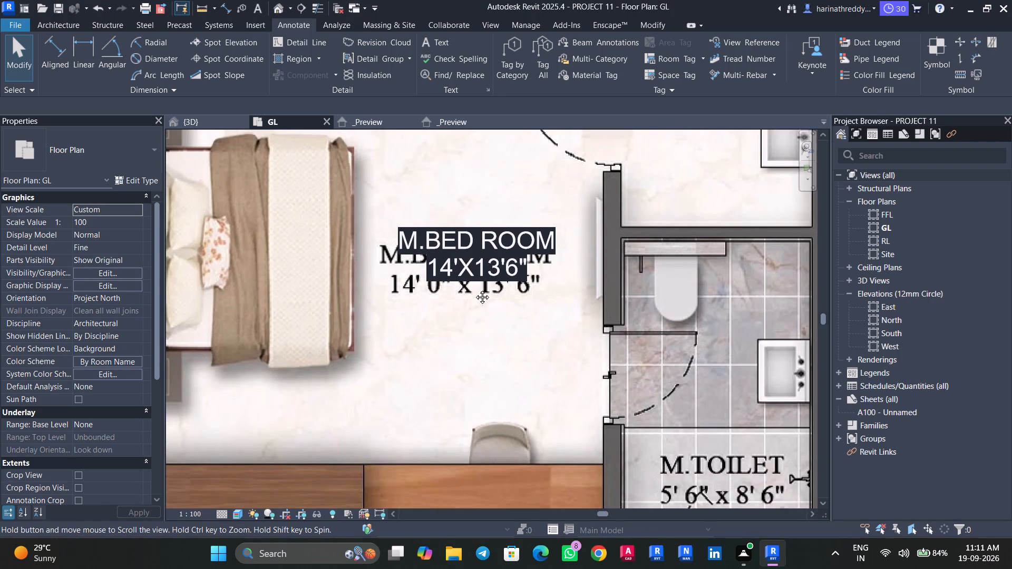
pyautogui.moveTo(474, 289); pyautogui.dragTo(475, 292, button='middle')
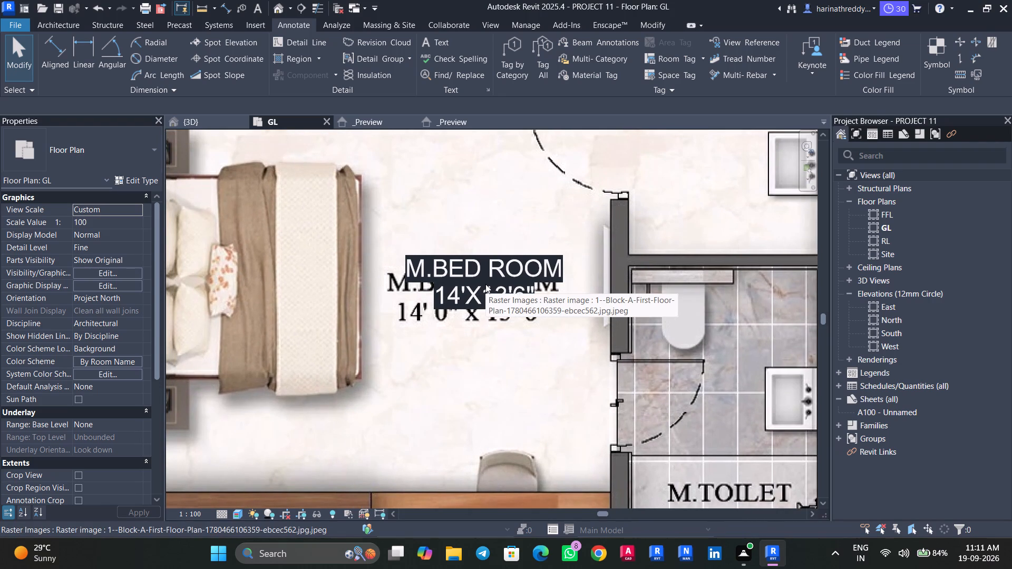
pyautogui.press('Escape')
pyautogui.press('Escape')
pyautogui.press('Tab')
pyautogui.click(494, 278)
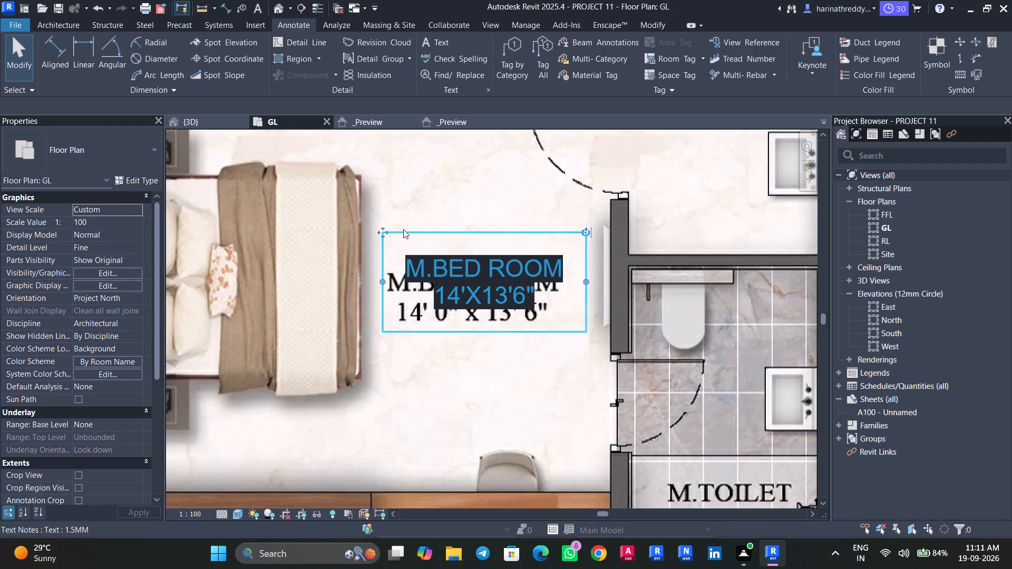
pyautogui.press('Escape')
pyautogui.press('Escape')
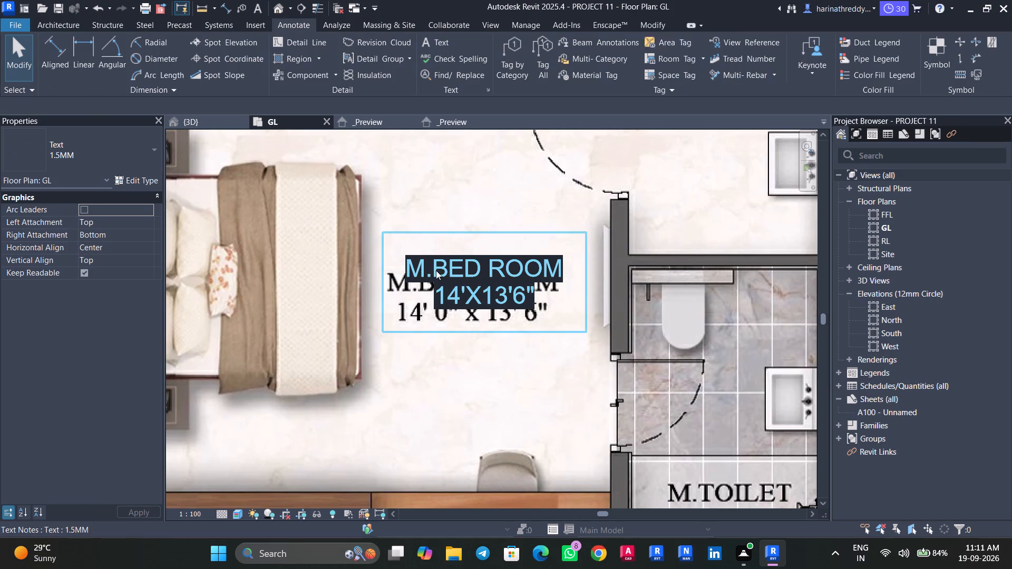
pyautogui.click(498, 381)
pyautogui.press('Escape')
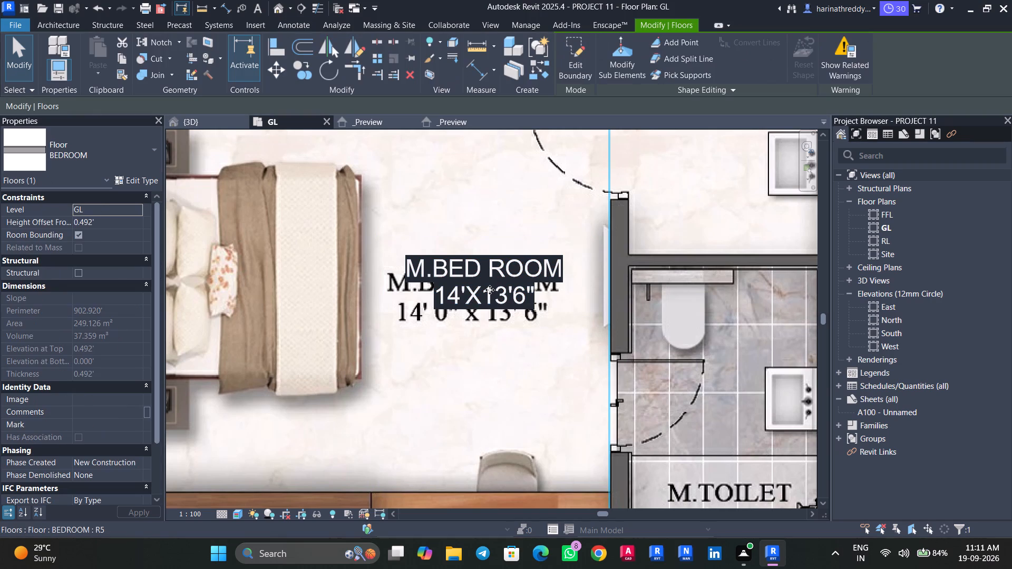
pyautogui.press('Tab')
pyautogui.click(490, 290)
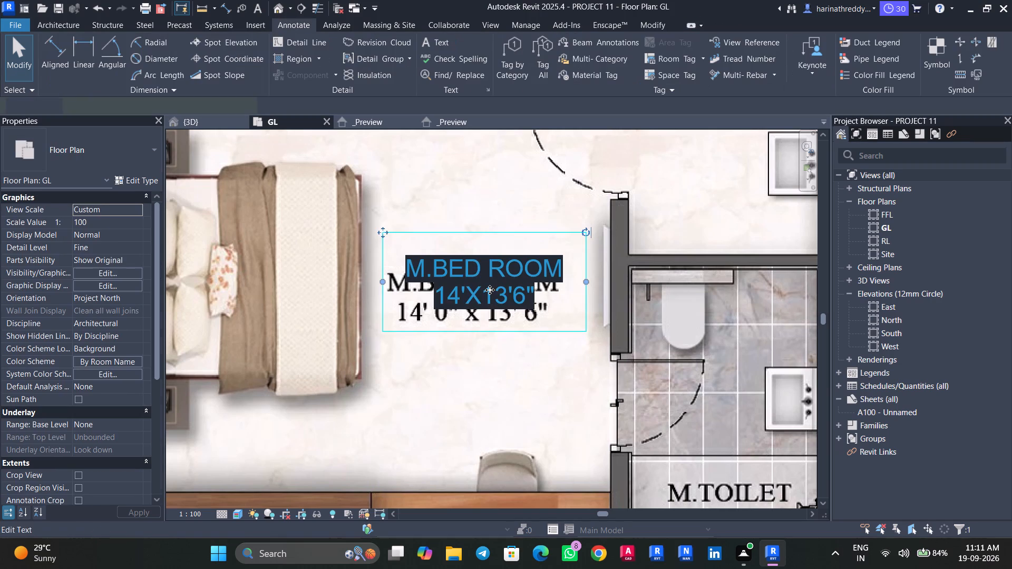
pyautogui.moveTo(380, 230); pyautogui.dragTo(378, 167)
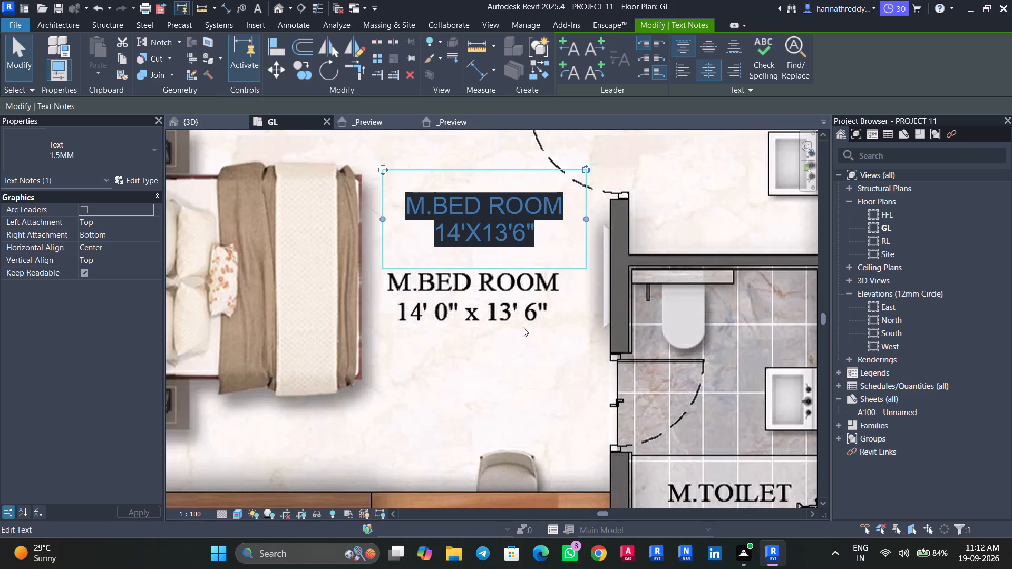
pyautogui.moveTo(383, 164); pyautogui.dragTo(375, 241)
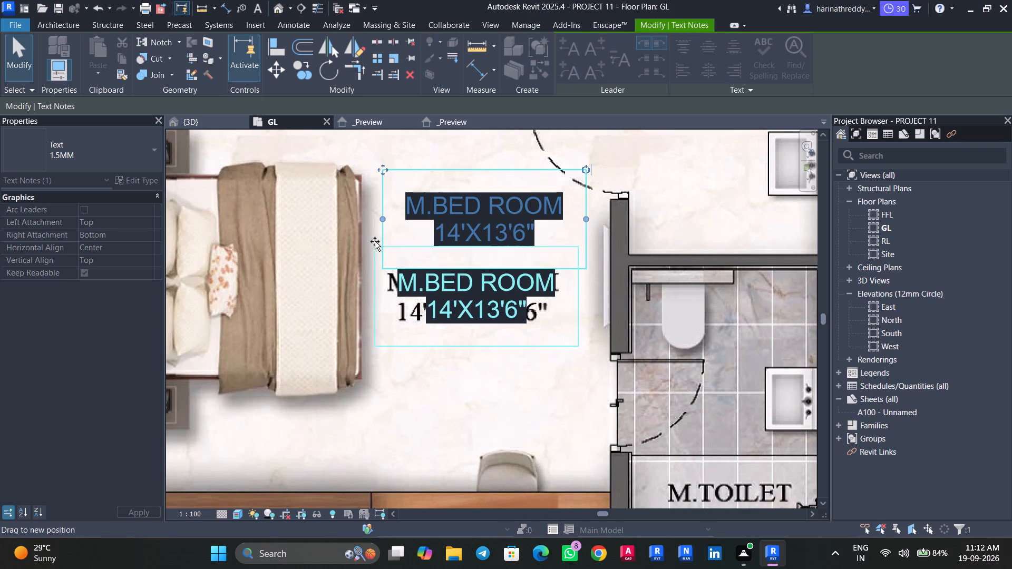
pyautogui.moveTo(375, 241); pyautogui.dragTo(375, 242)
# Move the DRAWING text note of the 1723 Sft flat clear above the image's printed drawing room label.
pyautogui.scroll(-9, 413, 355)
pyautogui.scroll(5, 552, 297)
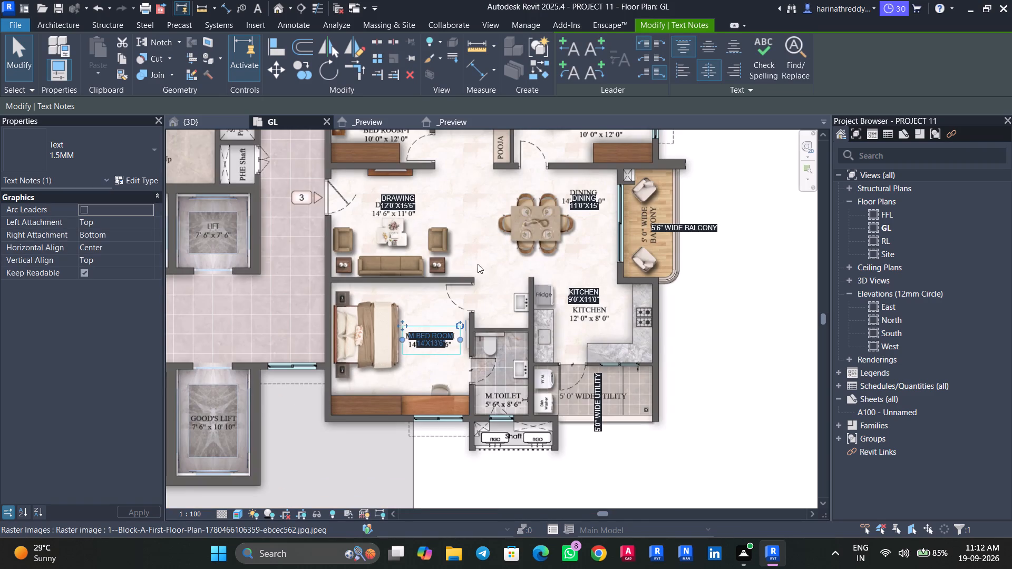
pyautogui.moveTo(458, 252); pyautogui.dragTo(614, 430, button='middle')
pyautogui.press('Escape')
pyautogui.scroll(3, 382, 294)
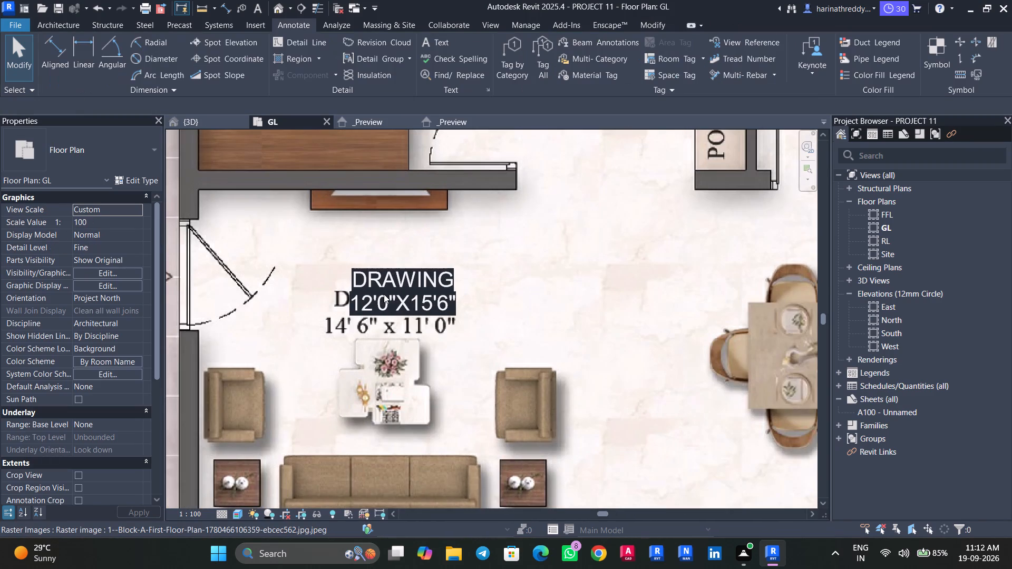
pyautogui.press('Tab')
pyautogui.click(384, 293)
pyautogui.moveTo(332, 246); pyautogui.dragTo(334, 214)
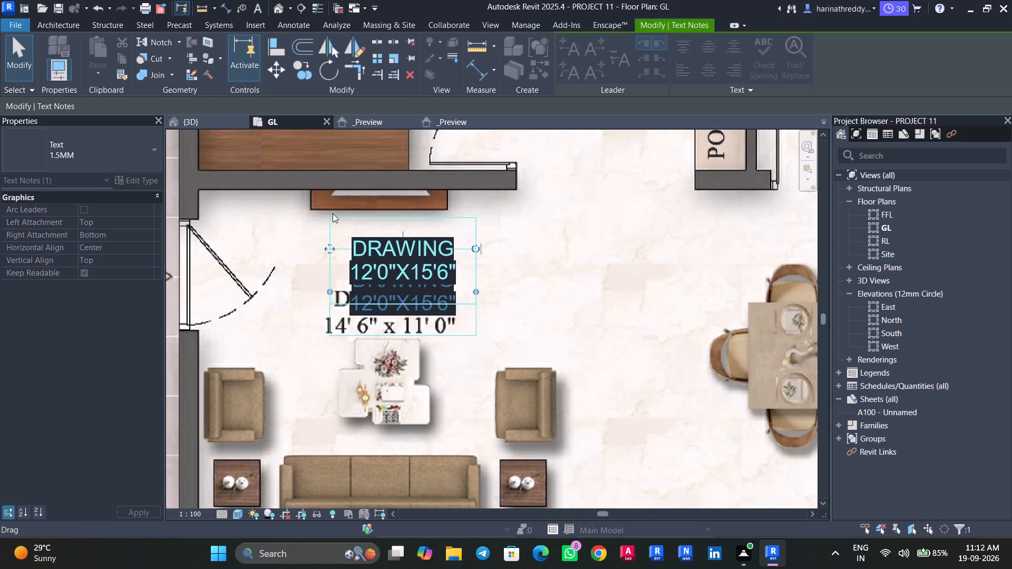
# Change the size line of the 1723 Sft flat's DRAWING text note to 14'6"X11'.
pyautogui.click(449, 274)
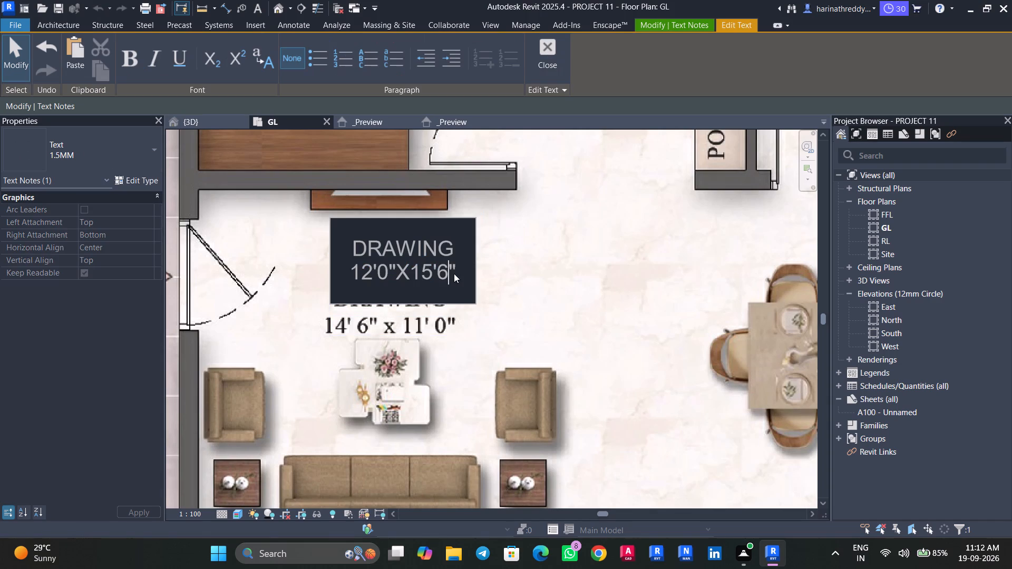
pyautogui.moveTo(460, 269); pyautogui.dragTo(355, 269)
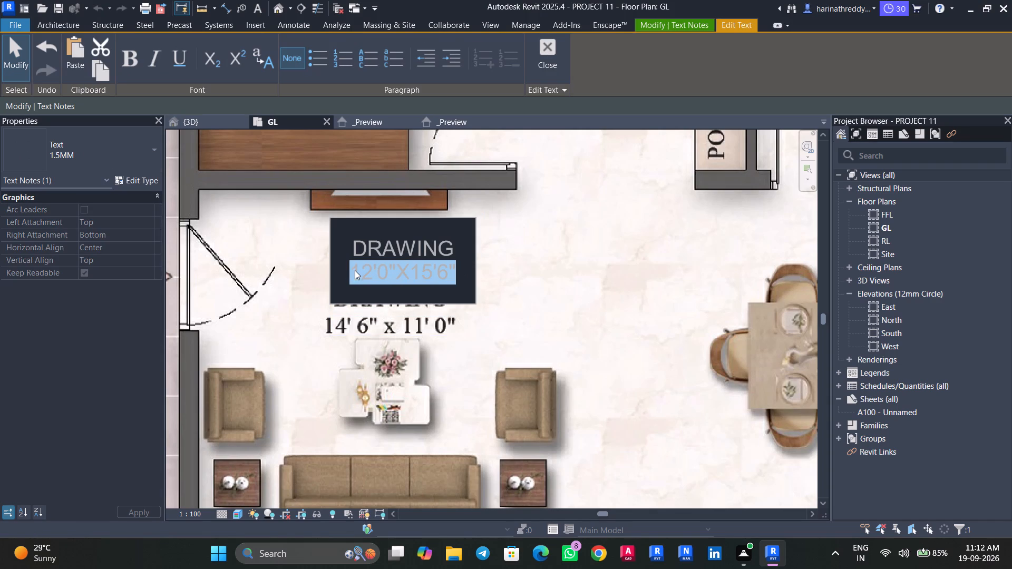
pyautogui.press('1')
pyautogui.press('4')
pyautogui.press("'")
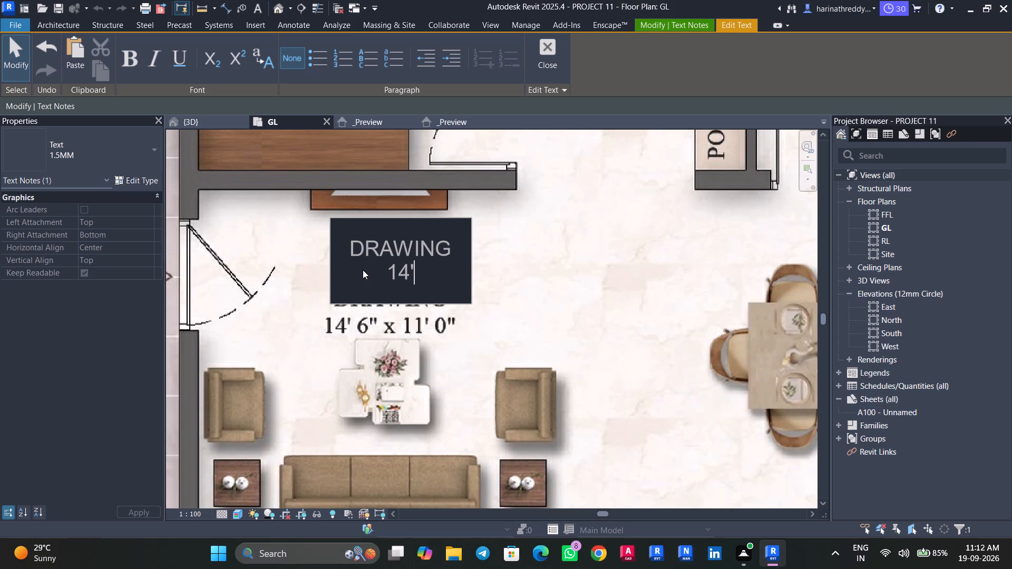
pyautogui.press('6')
pyautogui.hotkey('shift', '"')
pyautogui.press('x')
pyautogui.press('1')
pyautogui.write("1'")
pyautogui.click(528, 330)
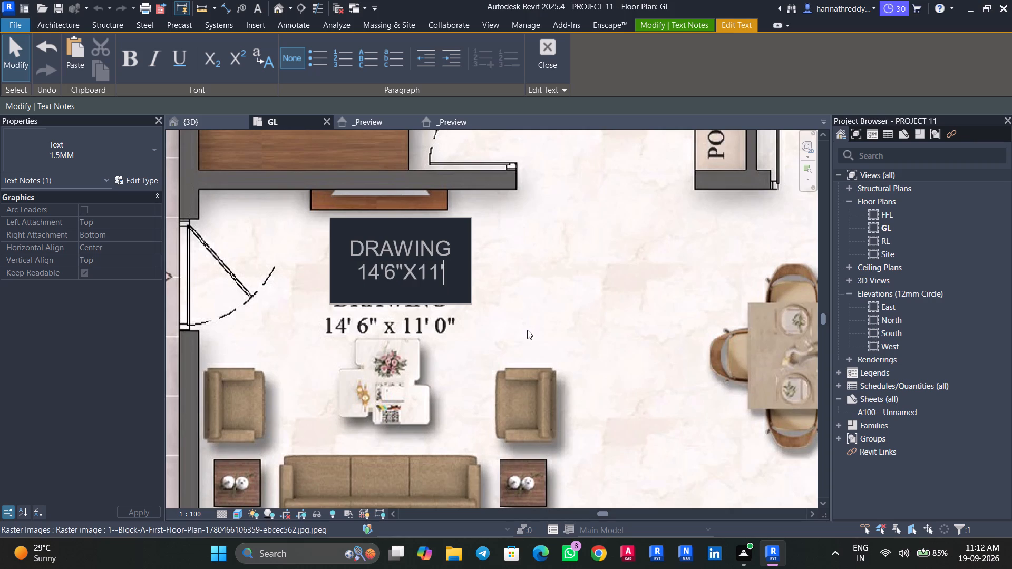
# Move the DRAWING text note back over the image's printed drawing room label and deselect it.
pyautogui.moveTo(330, 213); pyautogui.dragTo(321, 261)
pyautogui.scroll(-8, 528, 310)
pyautogui.moveTo(558, 289); pyautogui.dragTo(560, 365, button='middle')
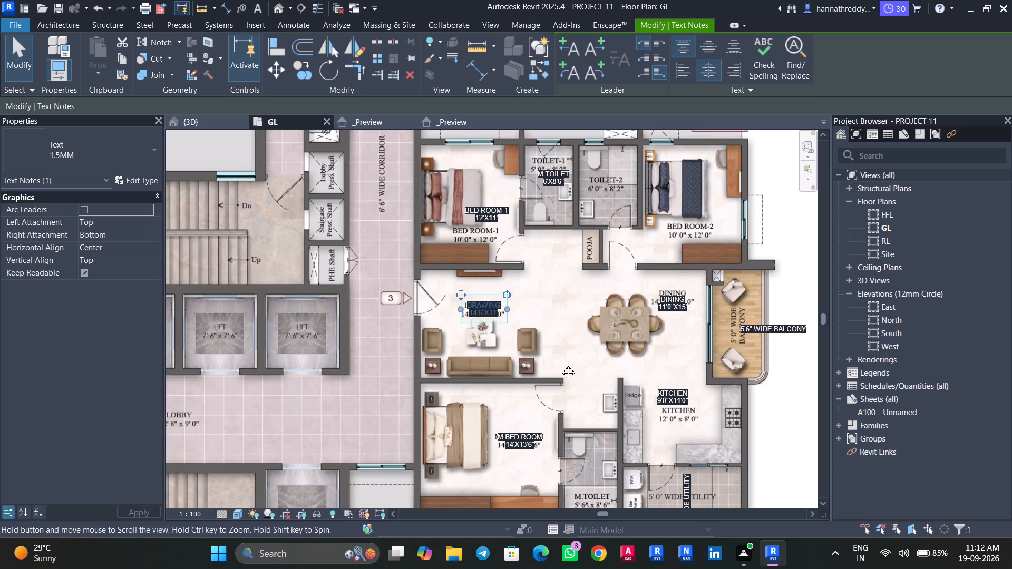
pyautogui.moveTo(560, 365); pyautogui.dragTo(559, 378, button='middle')
pyautogui.press('Escape')
pyautogui.press('Escape')
pyautogui.press('Escape')
# Copy the 1723 Sft flat's BED ROOM-1 text note to just above the image's printed BED ROOM-2 label.
pyautogui.scroll(1, 701, 436)
pyautogui.scroll(-1, 701, 436)
pyautogui.scroll(3, 702, 436)
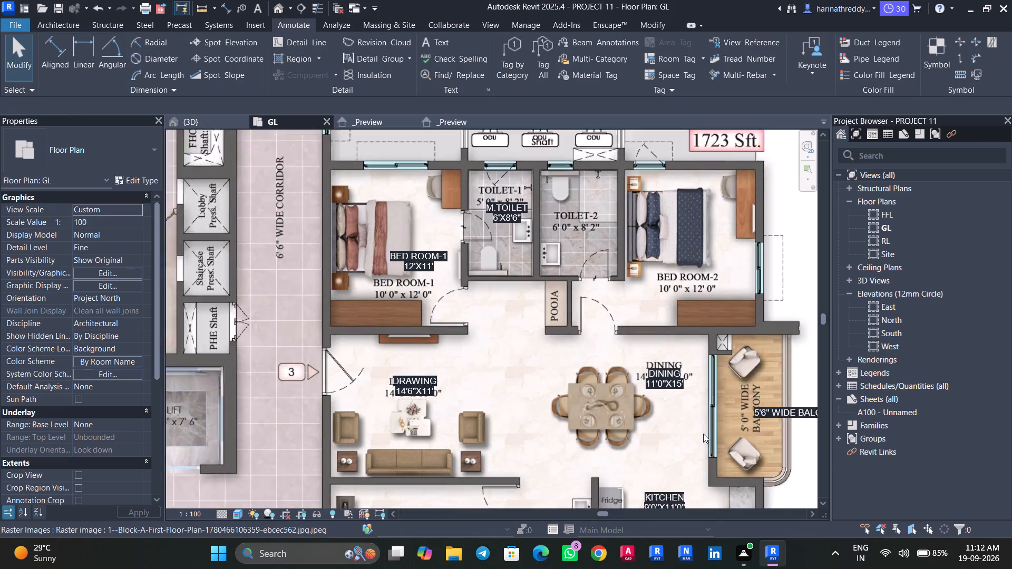
pyautogui.scroll(-2, 669, 437)
pyautogui.moveTo(669, 437); pyautogui.dragTo(673, 339, button='middle')
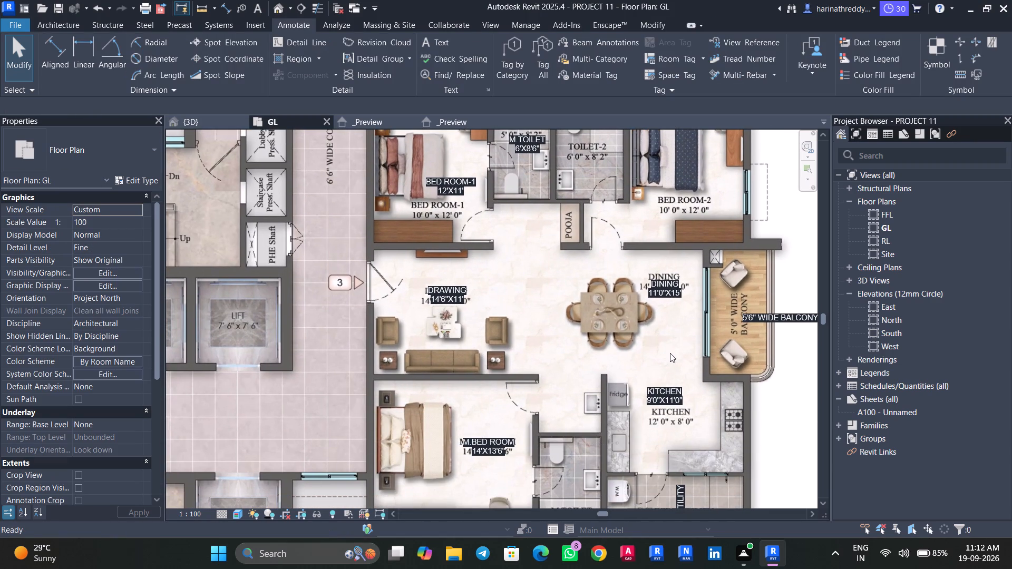
pyautogui.scroll(-3, 670, 353)
pyautogui.moveTo(671, 261); pyautogui.dragTo(654, 317, button='middle')
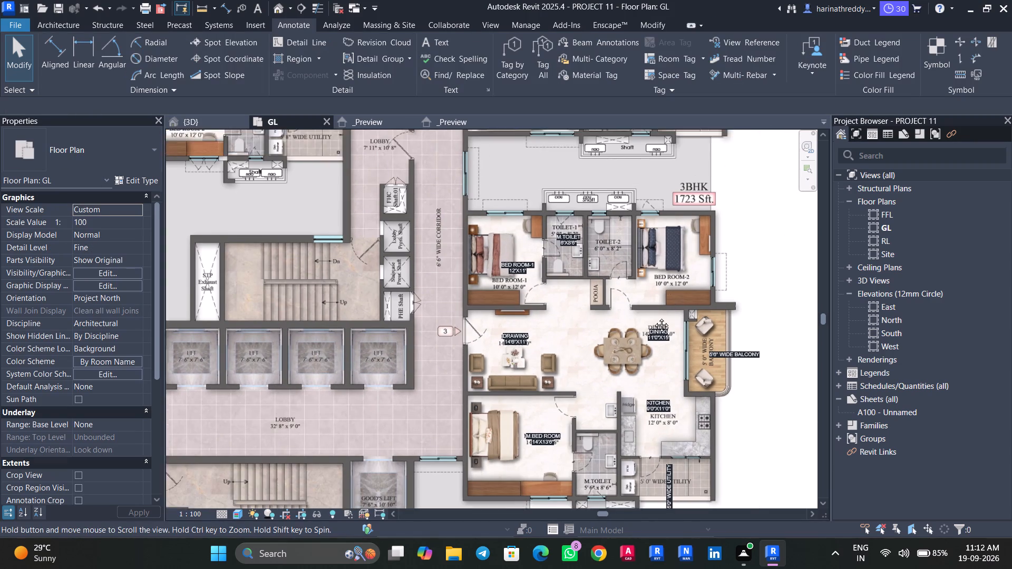
pyautogui.moveTo(654, 317); pyautogui.dragTo(647, 333, button='middle')
pyautogui.scroll(5, 523, 305)
pyautogui.press('Tab')
pyautogui.scroll(-2, 507, 316)
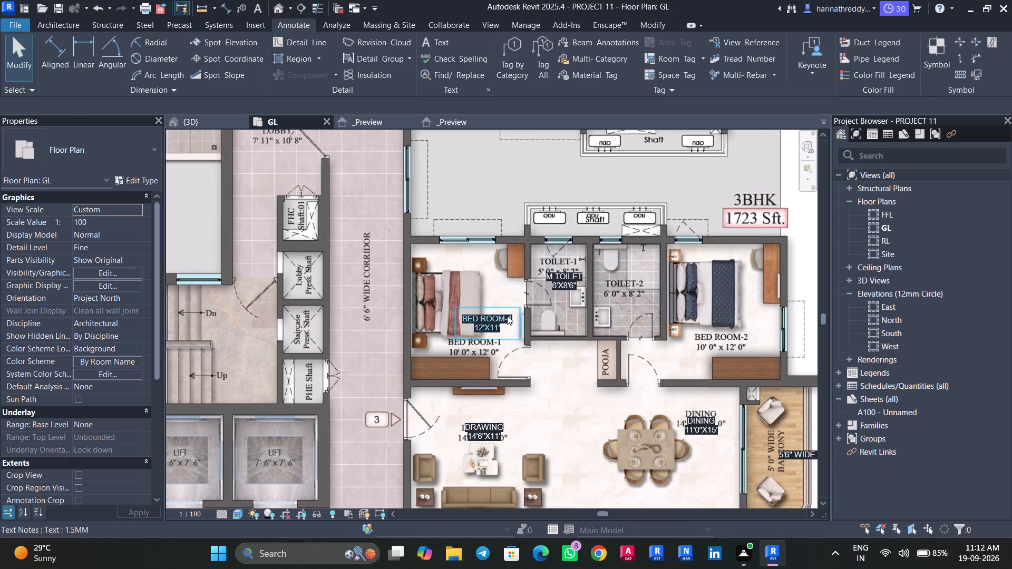
pyautogui.click(507, 316)
pyautogui.keyDown('ctrl'); pyautogui.moveTo(499, 321); pyautogui.dragTo(640, 320); pyautogui.keyUp('ctrl')
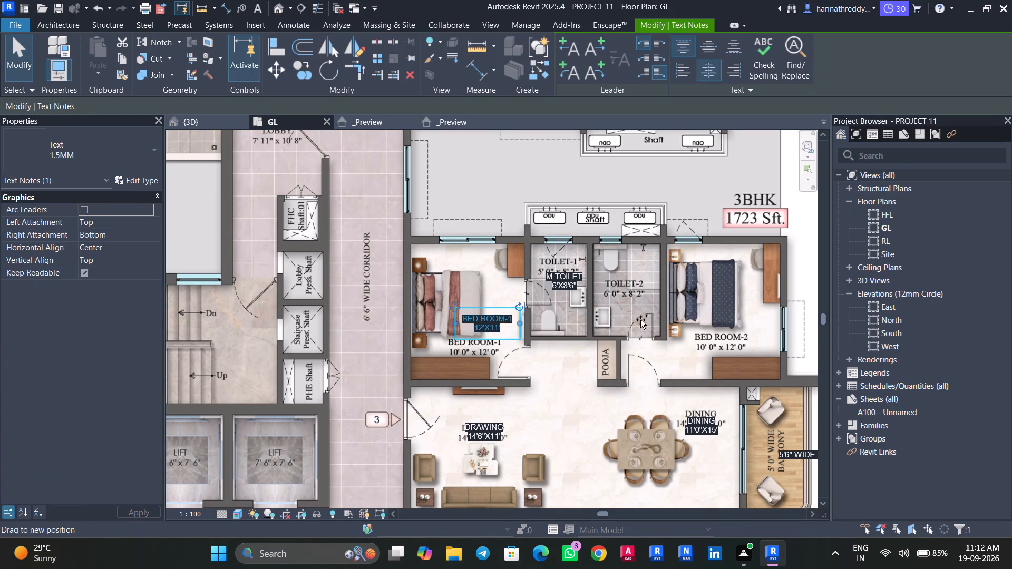
pyautogui.keyDown('ctrl'); pyautogui.moveTo(640, 320); pyautogui.dragTo(733, 310); pyautogui.keyUp('ctrl')
# Change the size line of the copied bedroom note above the printed BED ROOM-2 label to 10'X12'.
pyautogui.scroll(-2, 680, 370)
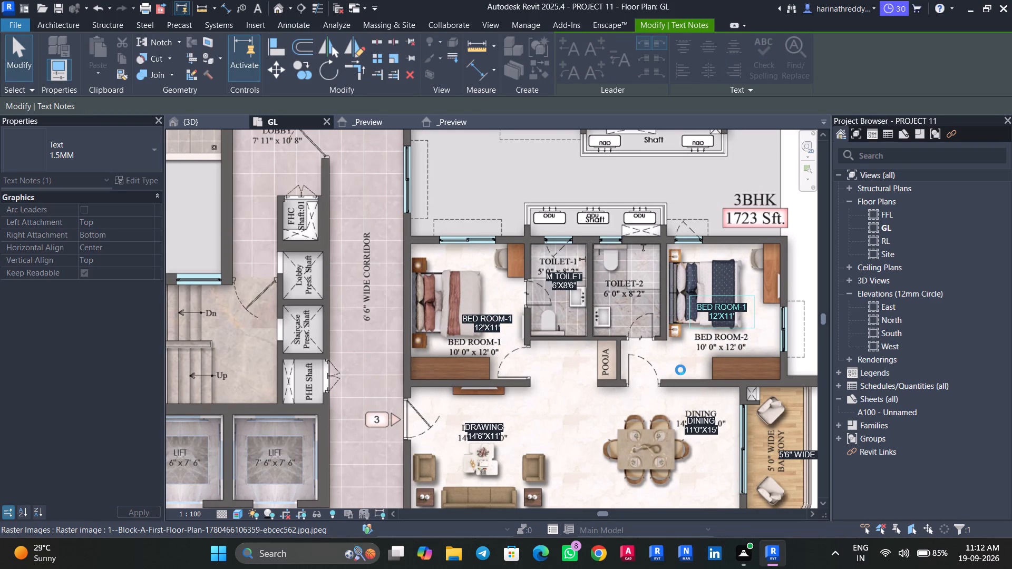
pyautogui.scroll(-13, 680, 370)
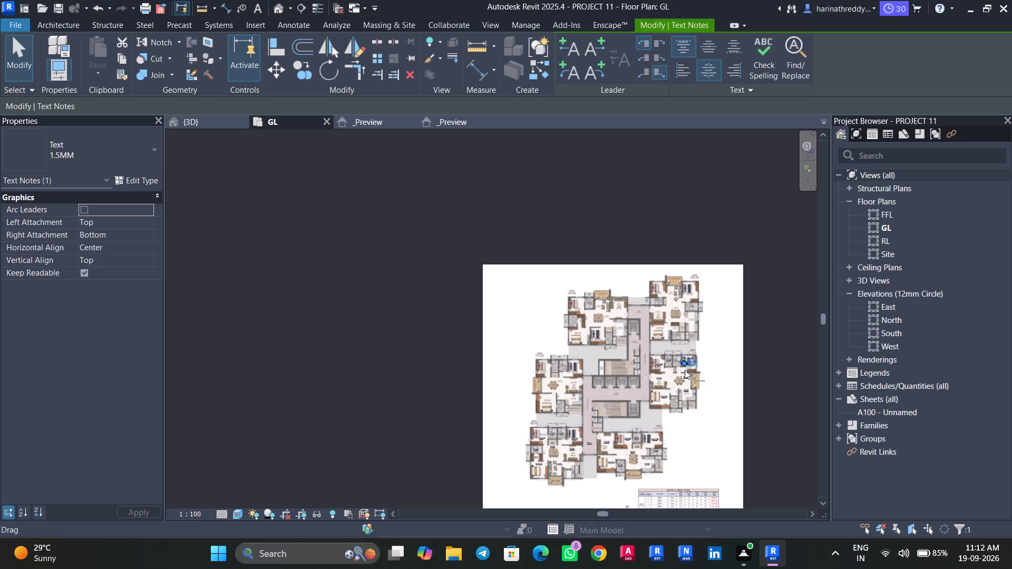
pyautogui.scroll(18, 681, 370)
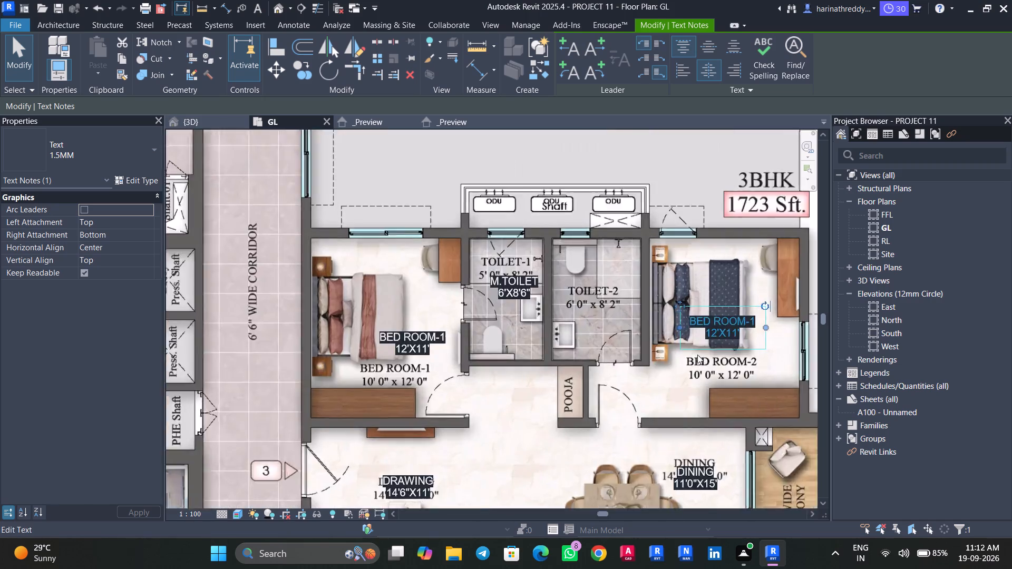
pyautogui.scroll(4, 697, 355)
pyautogui.moveTo(729, 332); pyautogui.dragTo(668, 344, button='middle')
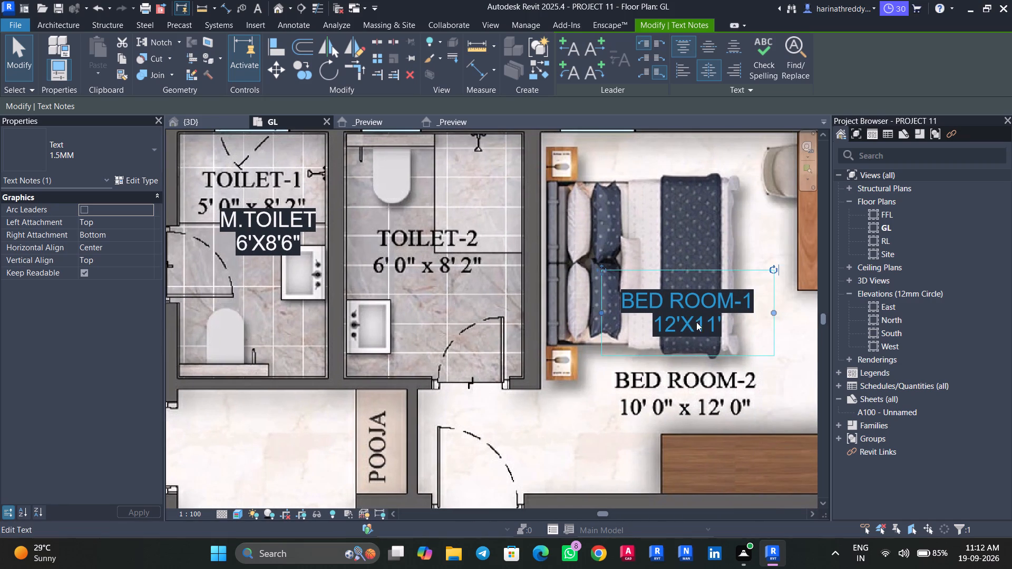
pyautogui.click(708, 322)
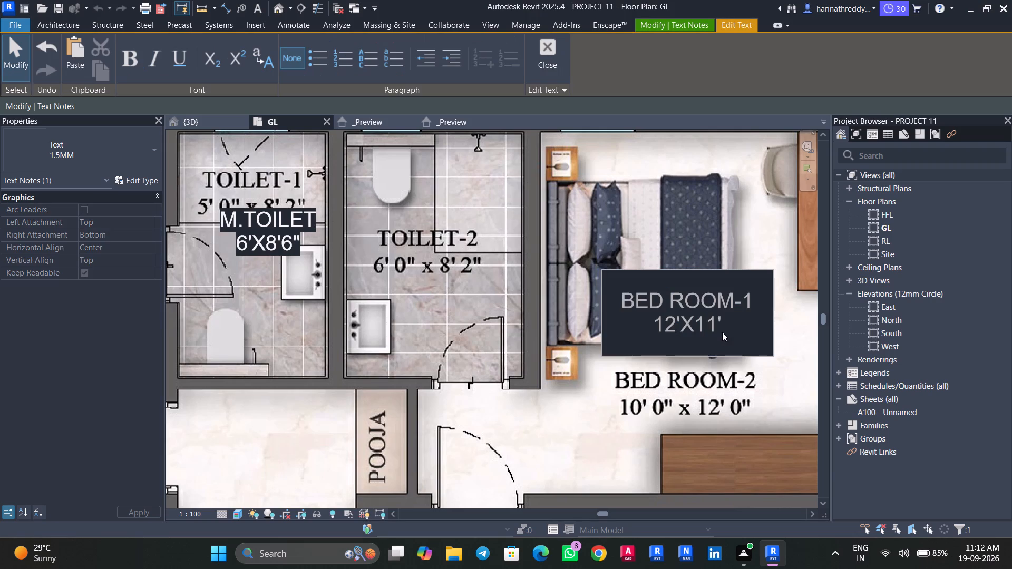
pyautogui.click(722, 326)
pyautogui.press('BackSpace')
pyautogui.press('BackSpace')
pyautogui.press('BackSpace')
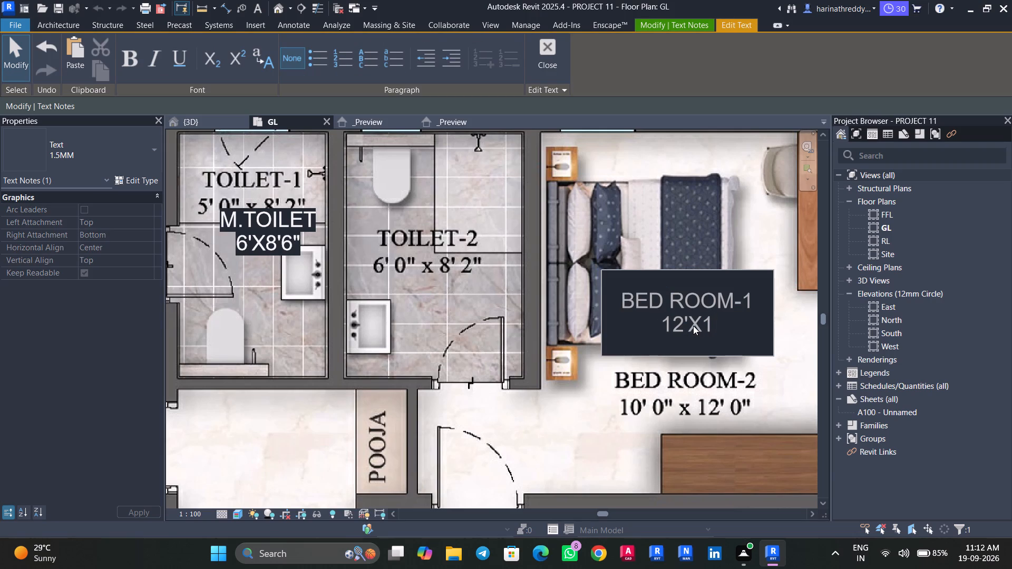
pyautogui.press('BackSpace')
pyautogui.press('BackSpace')
pyautogui.press('BackSpace')
pyautogui.press('BackSpace')
pyautogui.write('10')
pyautogui.press("'")
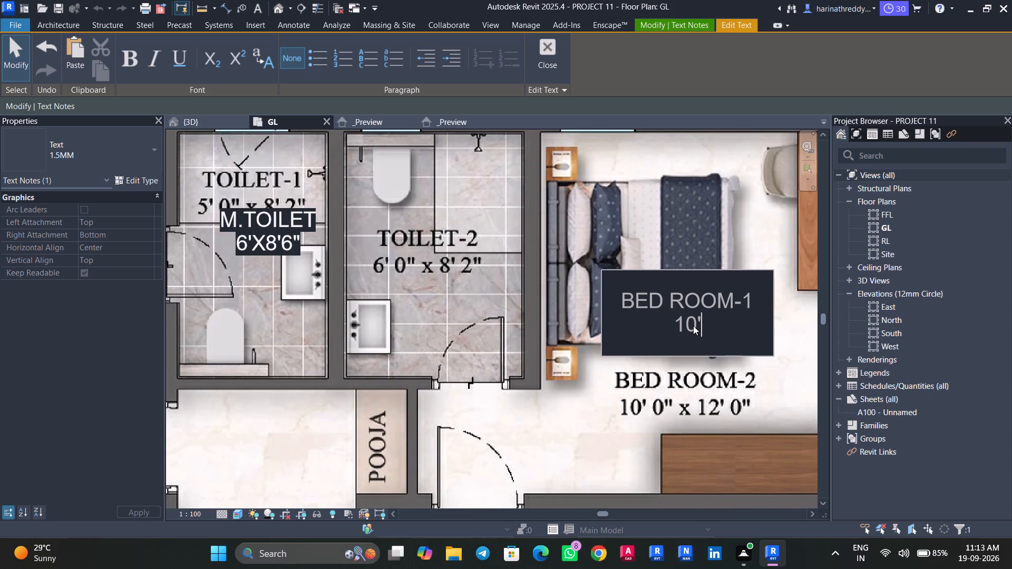
pyautogui.press('x')
pyautogui.write('12')
pyautogui.press("'")
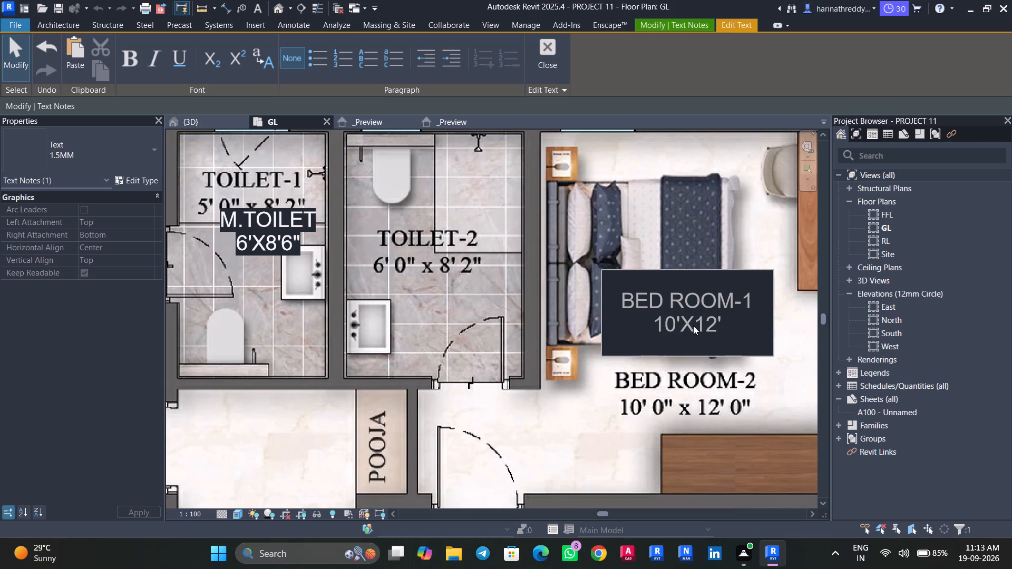
pyautogui.click(692, 321)
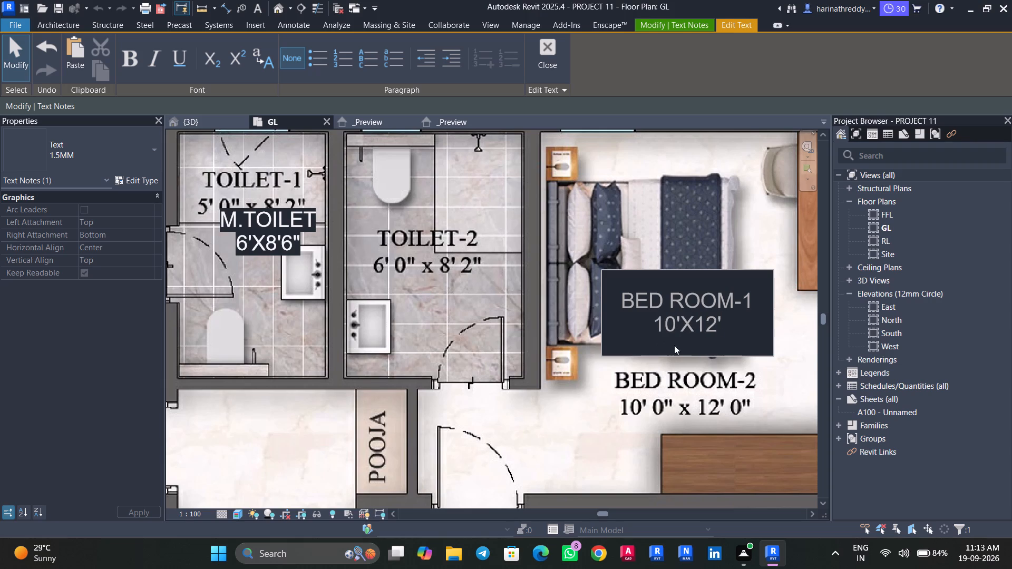
pyautogui.click(683, 348)
pyautogui.click(689, 363)
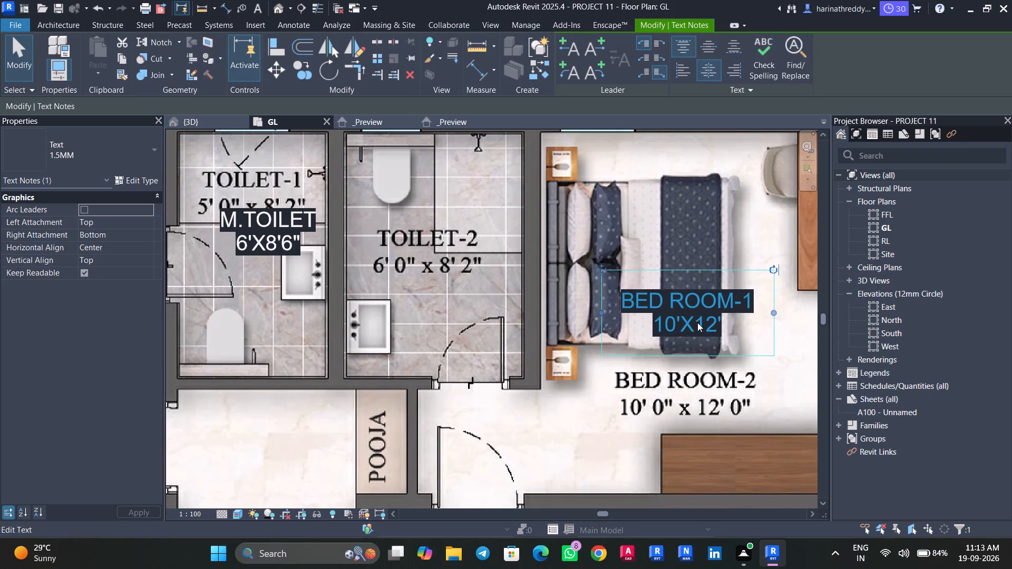
# Rename the copied bedroom note above the printed BED ROOM-2 label as BED ROOM-2.
pyautogui.moveTo(698, 314); pyautogui.dragTo(703, 394)
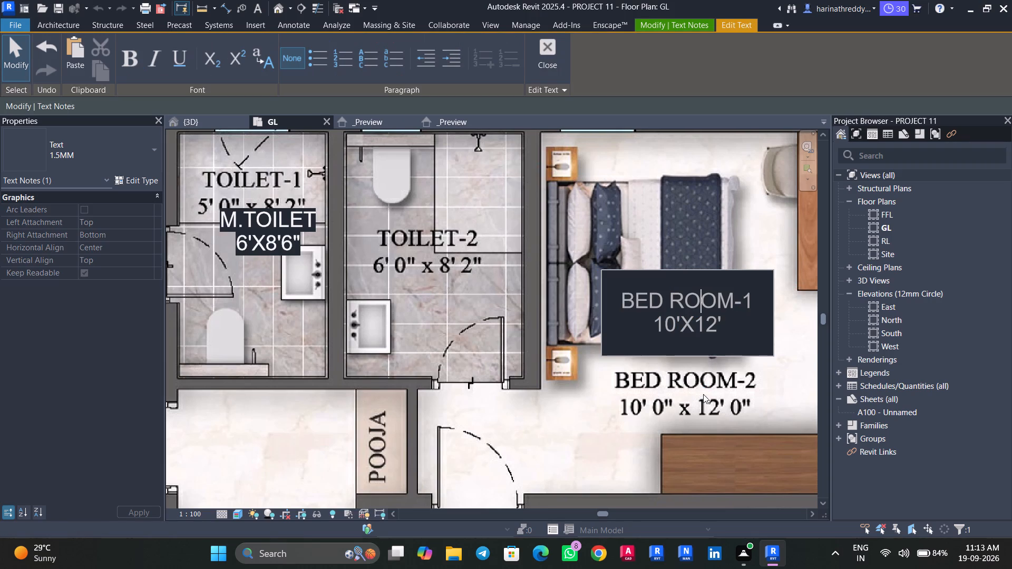
pyautogui.click(747, 304)
pyautogui.click(748, 303)
pyautogui.press('BackSpace')
pyautogui.press('2')
pyautogui.click(742, 366)
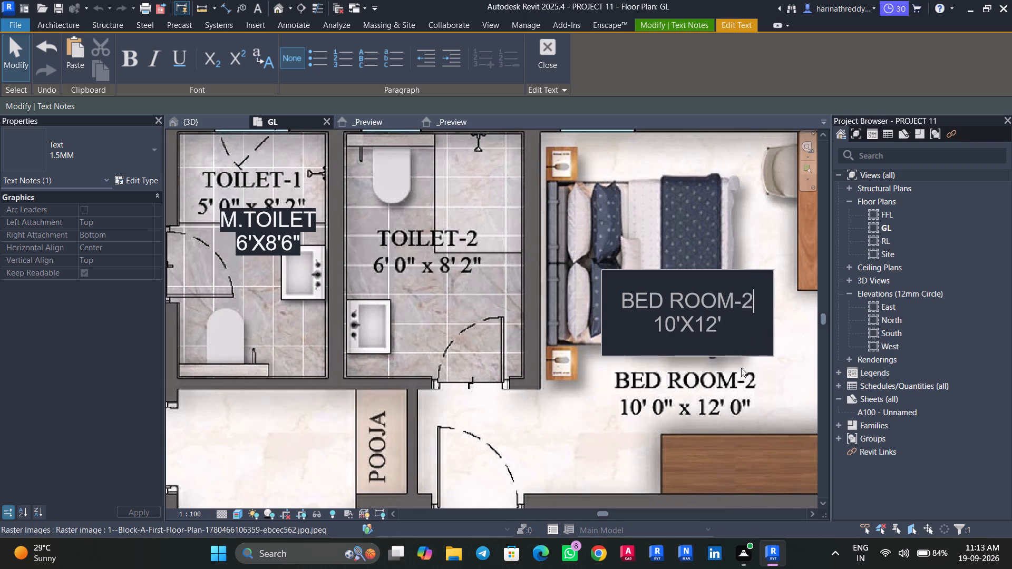
# Widen the BED ROOM-2 note's text box slightly and move the note over the image's printed BED ROOM-2 label.
pyautogui.moveTo(775, 312); pyautogui.dragTo(775, 313)
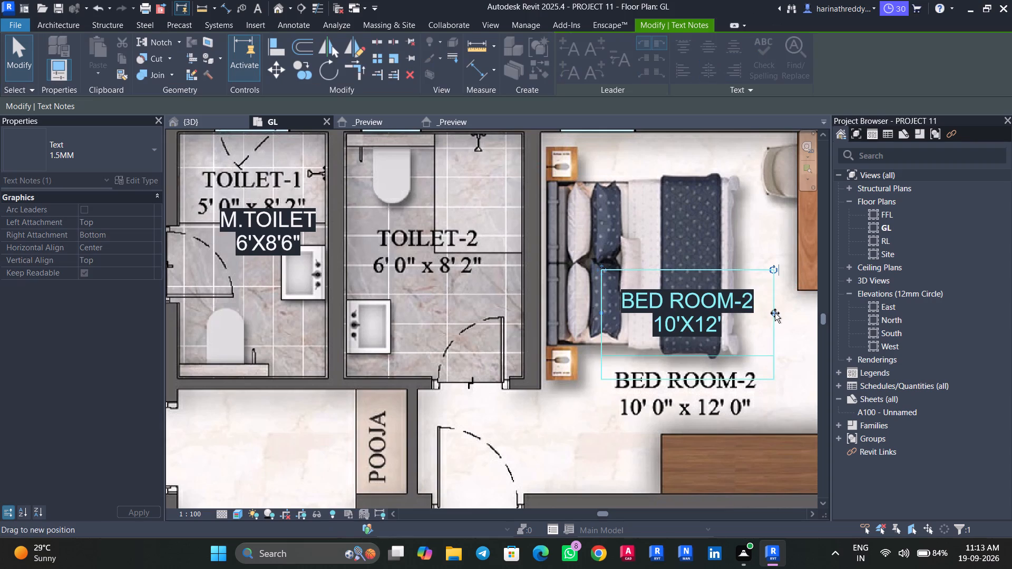
pyautogui.moveTo(775, 313); pyautogui.dragTo(767, 401)
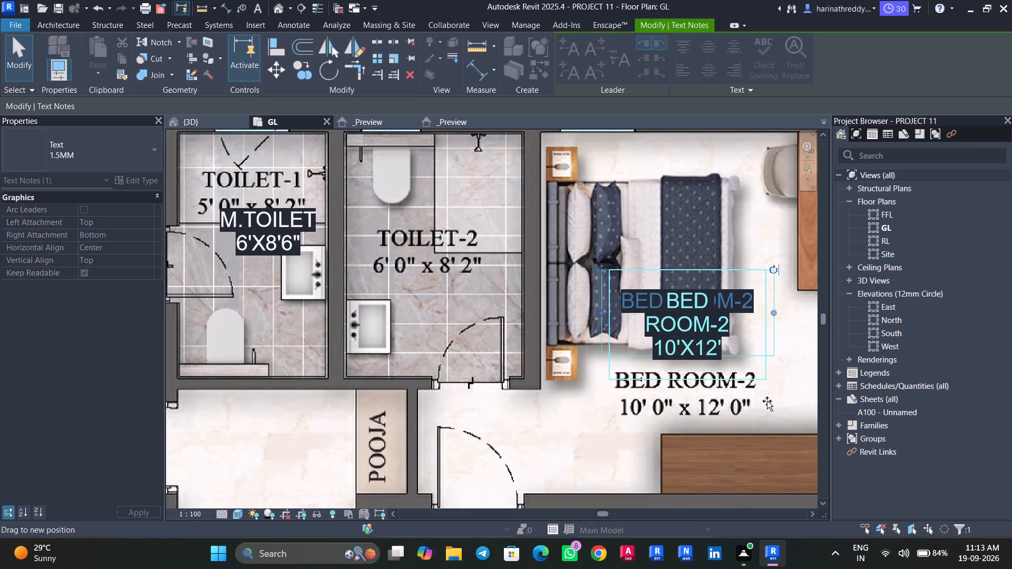
pyautogui.moveTo(767, 401); pyautogui.dragTo(790, 374)
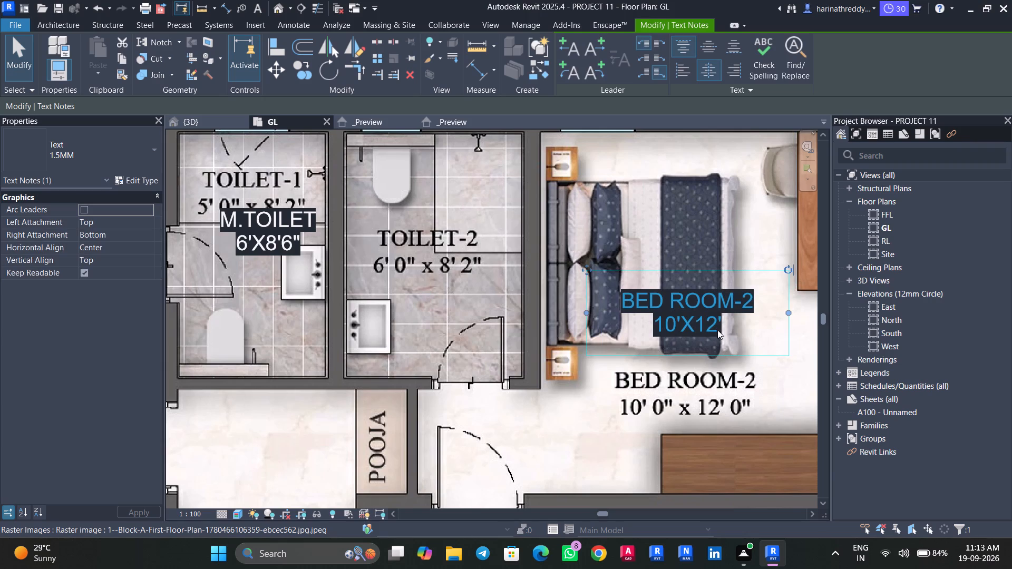
pyautogui.moveTo(589, 269); pyautogui.dragTo(598, 317)
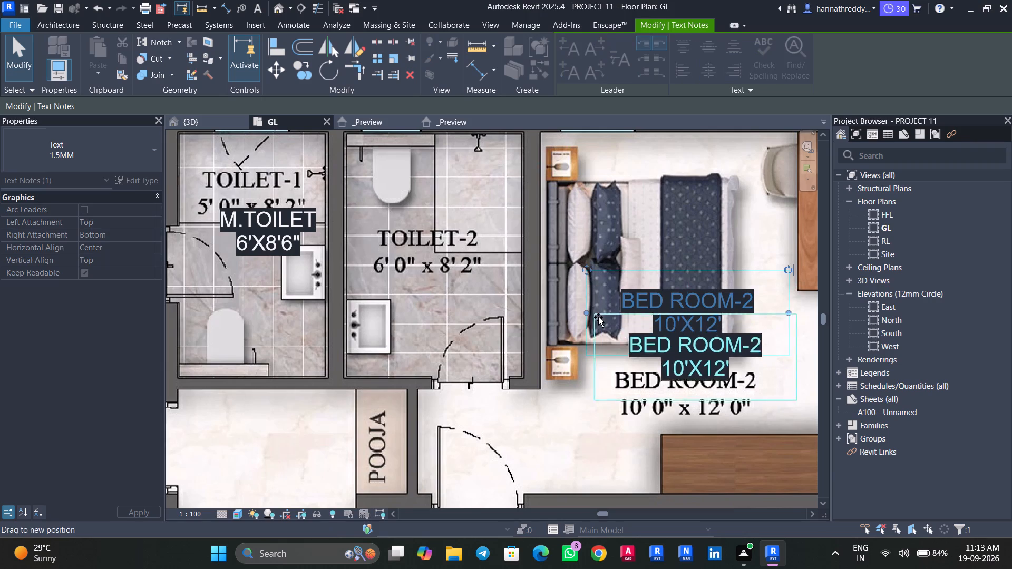
pyautogui.moveTo(598, 317); pyautogui.dragTo(592, 352)
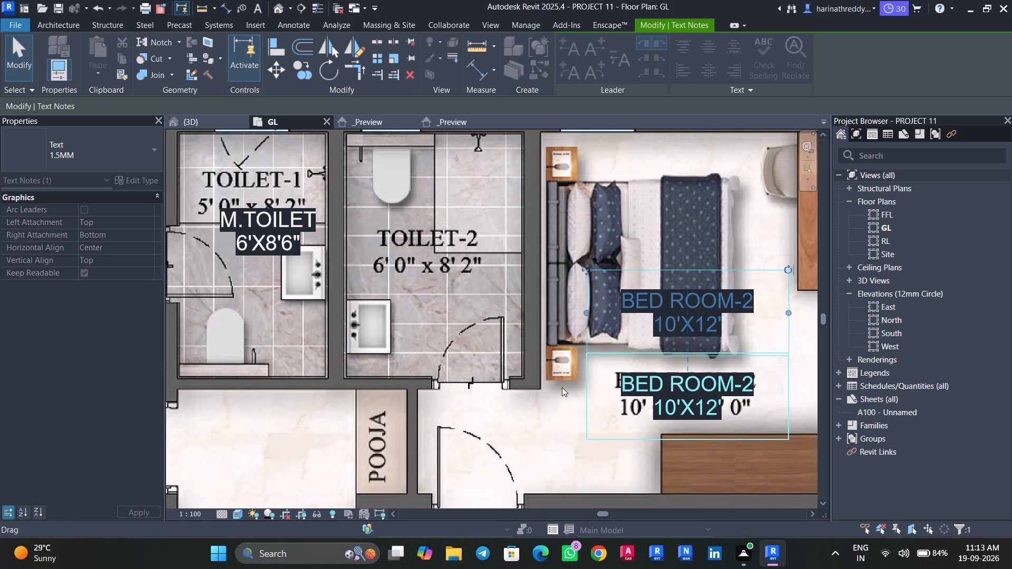
# Move the 1723 Sft flat's M.TOILET text note to just below the image's printed TOILET-1 label.
pyautogui.scroll(-5, 559, 416)
pyautogui.moveTo(550, 417); pyautogui.dragTo(626, 374, button='middle')
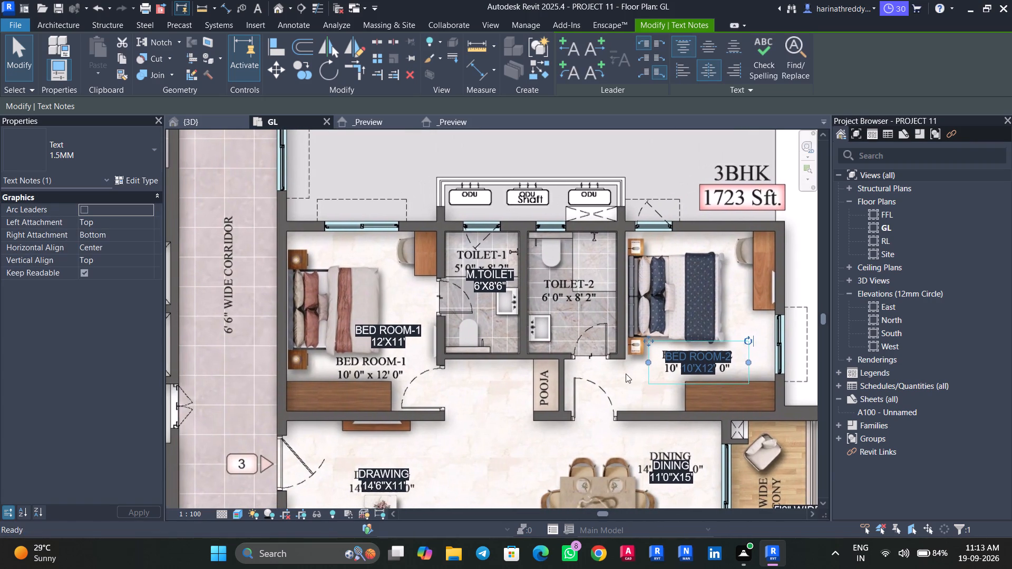
pyautogui.scroll(8, 490, 281)
pyautogui.click(479, 277)
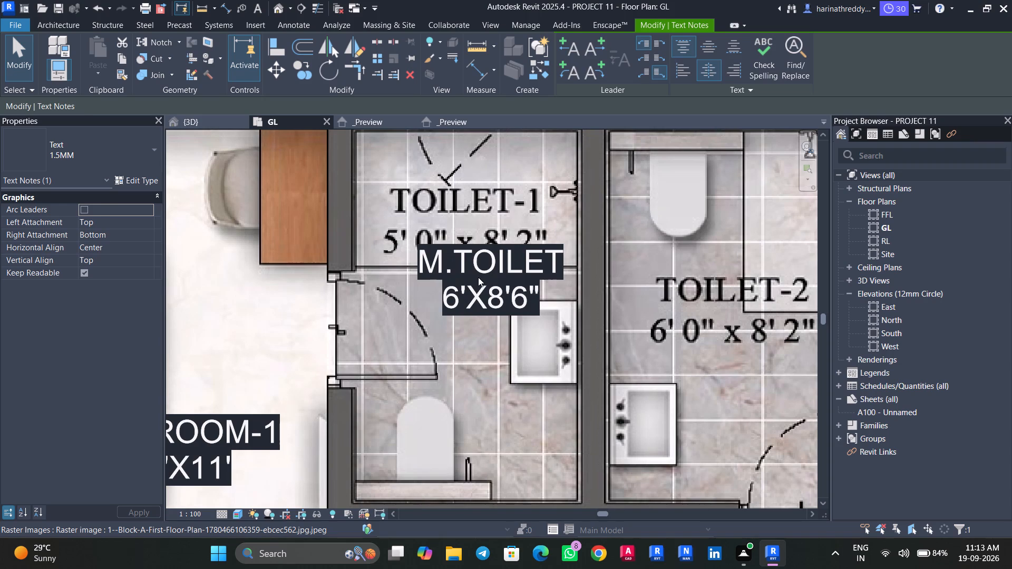
pyautogui.press('Tab')
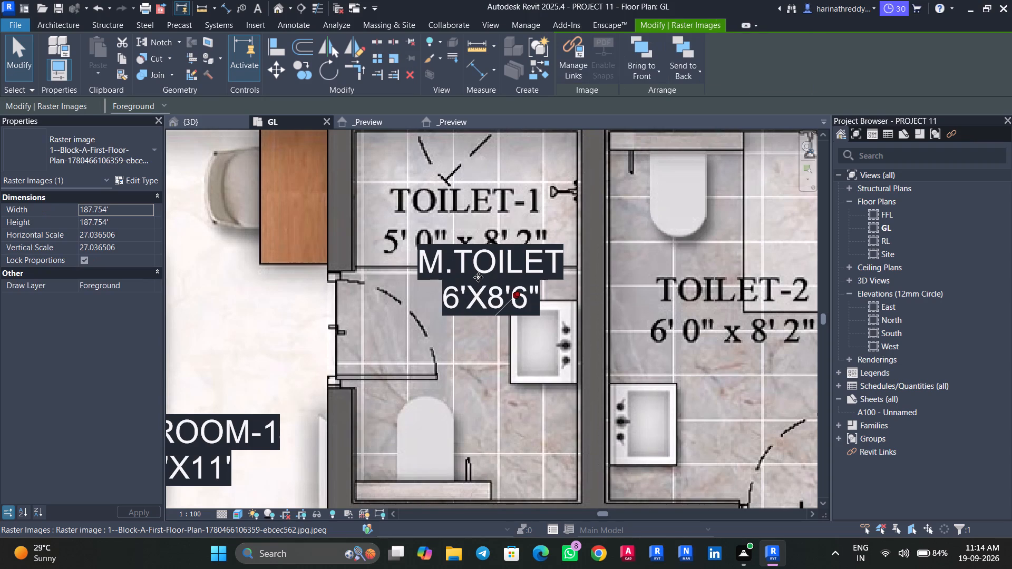
pyautogui.press('Tab')
pyautogui.click(478, 277)
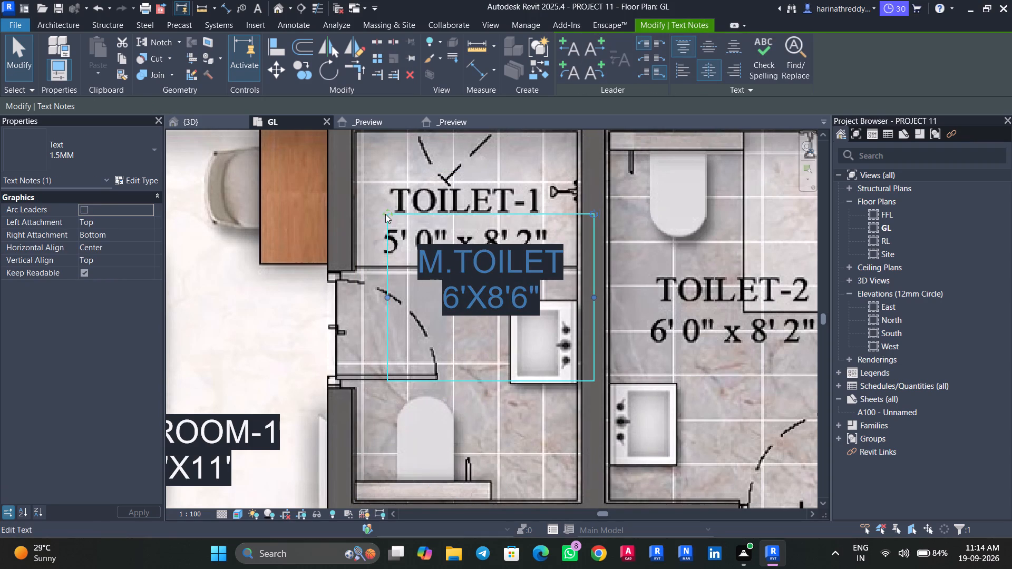
pyautogui.moveTo(386, 213); pyautogui.dragTo(354, 260)
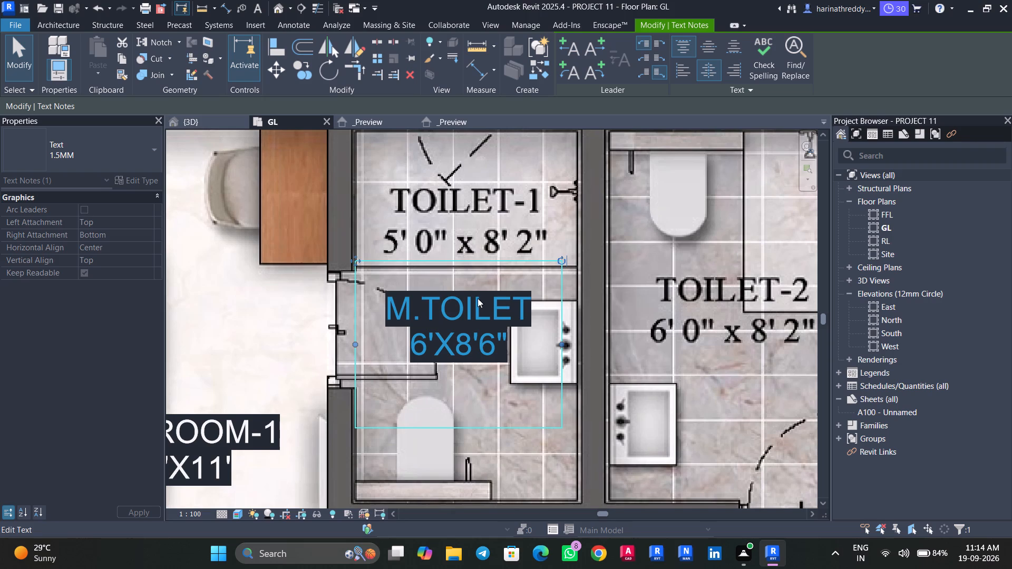
# Rename the M.TOILET note below the printed TOILET-1 label as TOILET-1.
pyautogui.doubleClick(505, 305)
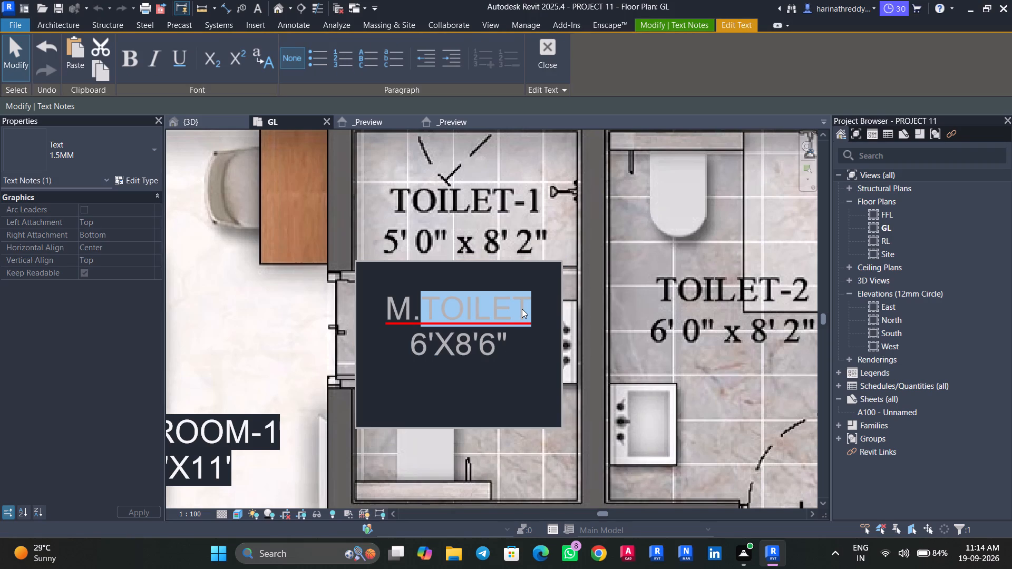
pyautogui.press('BackSpace')
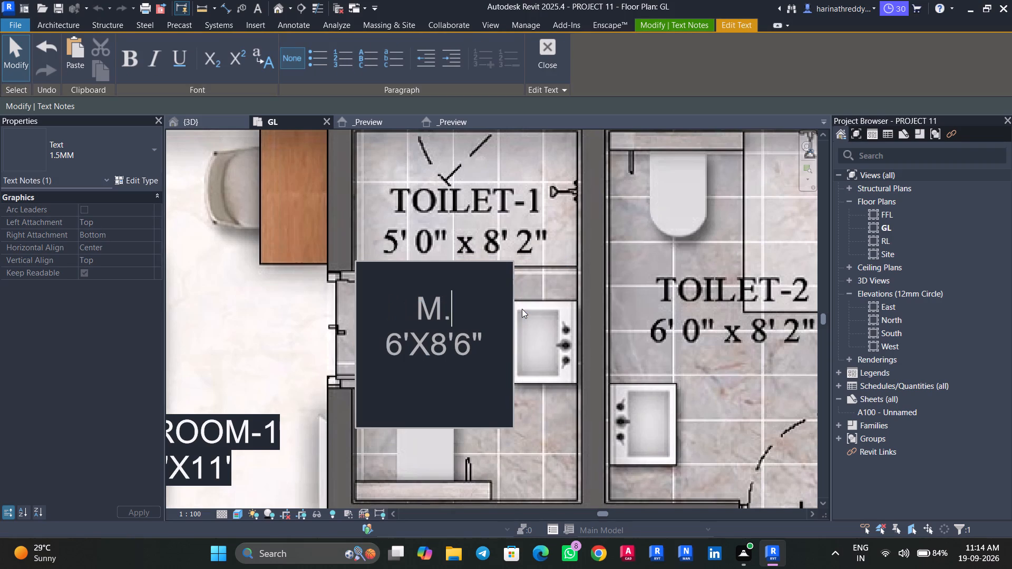
pyautogui.press('BackSpace')
pyautogui.press('BackSpace')
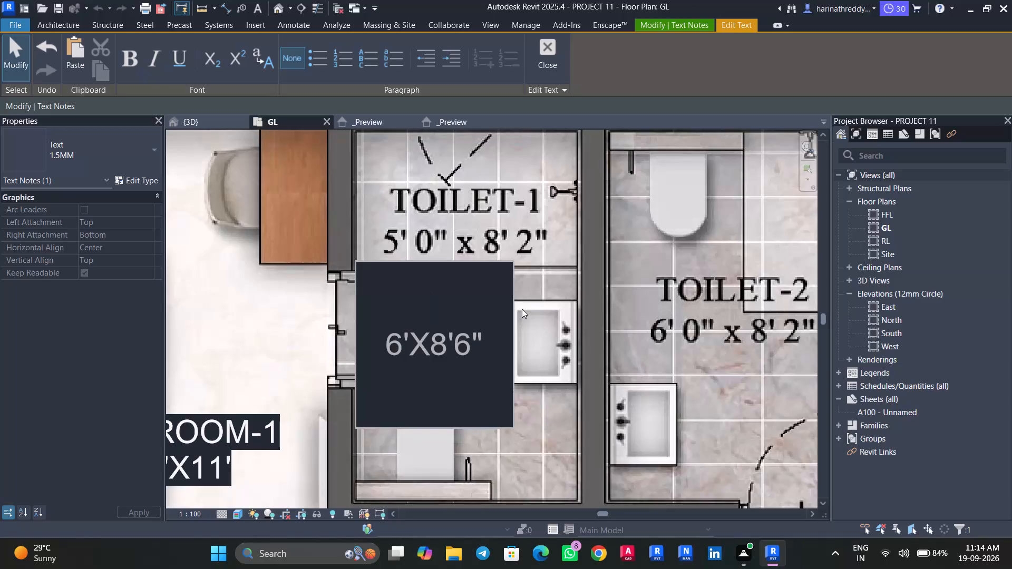
pyautogui.write('TOILET')
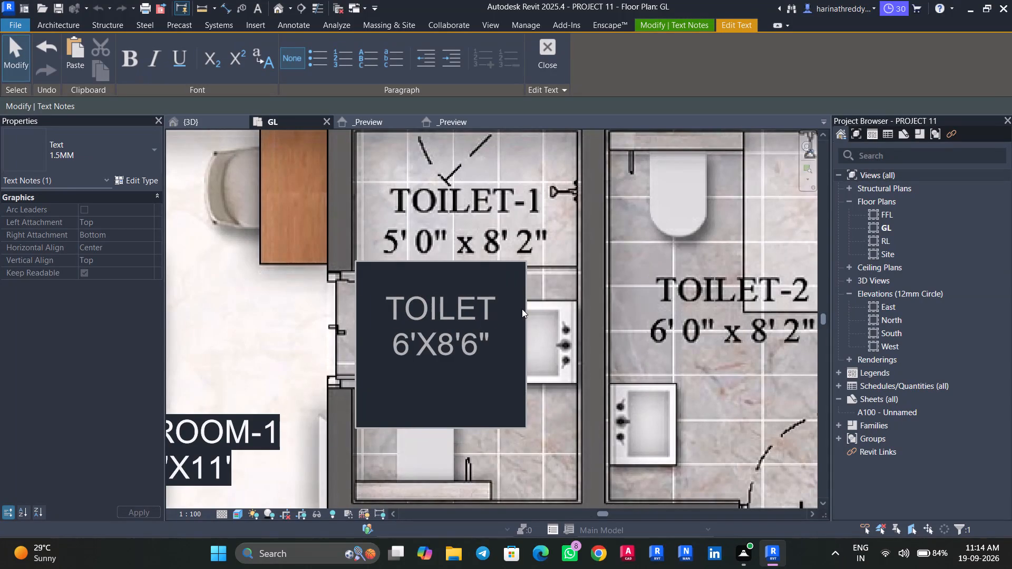
pyautogui.write('-1')
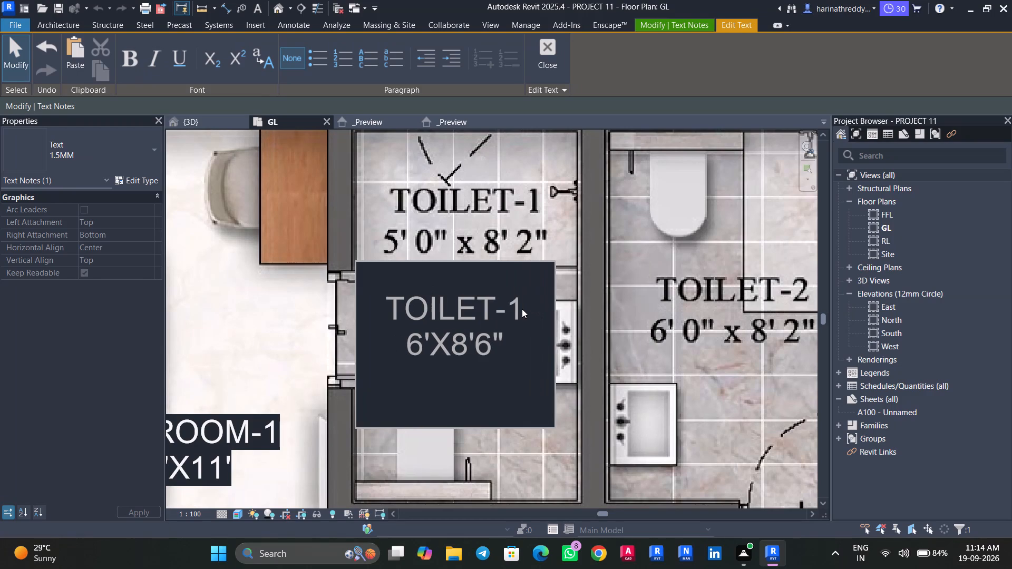
# Change the size line of the TOILET-1 note to 5'X8'2".
pyautogui.press('Down')
pyautogui.press('BackSpace')
pyautogui.press('BackSpace')
pyautogui.press('BackSpace')
pyautogui.press('BackSpace')
pyautogui.press('BackSpace')
pyautogui.press('BackSpace')
pyautogui.press('BackSpace')
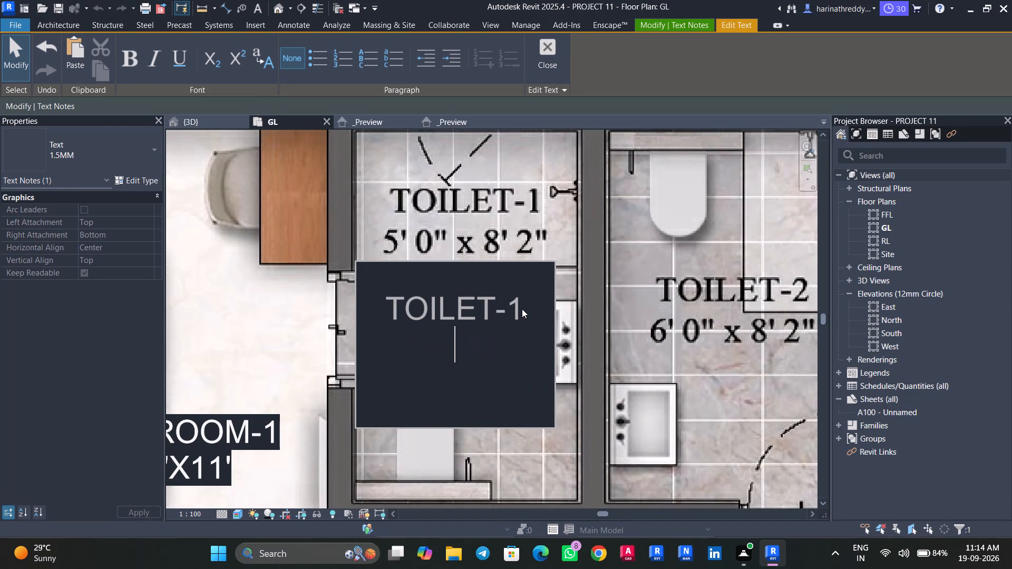
pyautogui.press('5')
pyautogui.press("'")
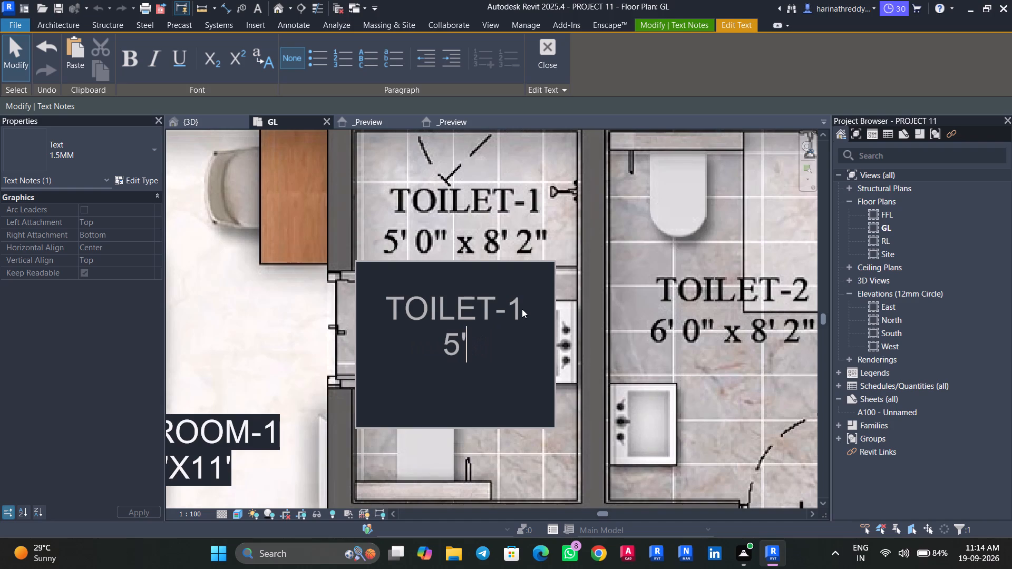
pyautogui.press('x')
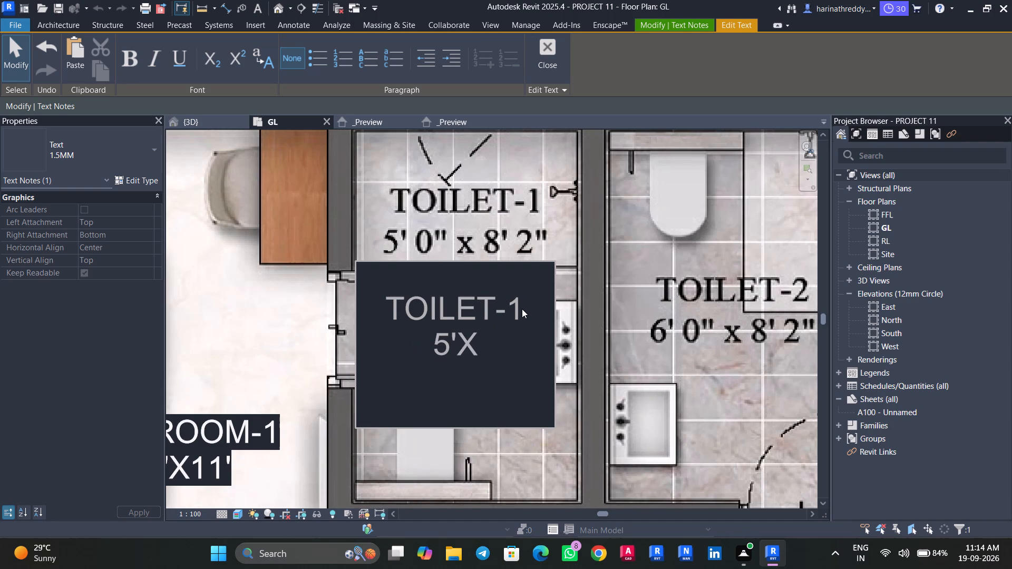
pyautogui.write("8'")
pyautogui.press('2')
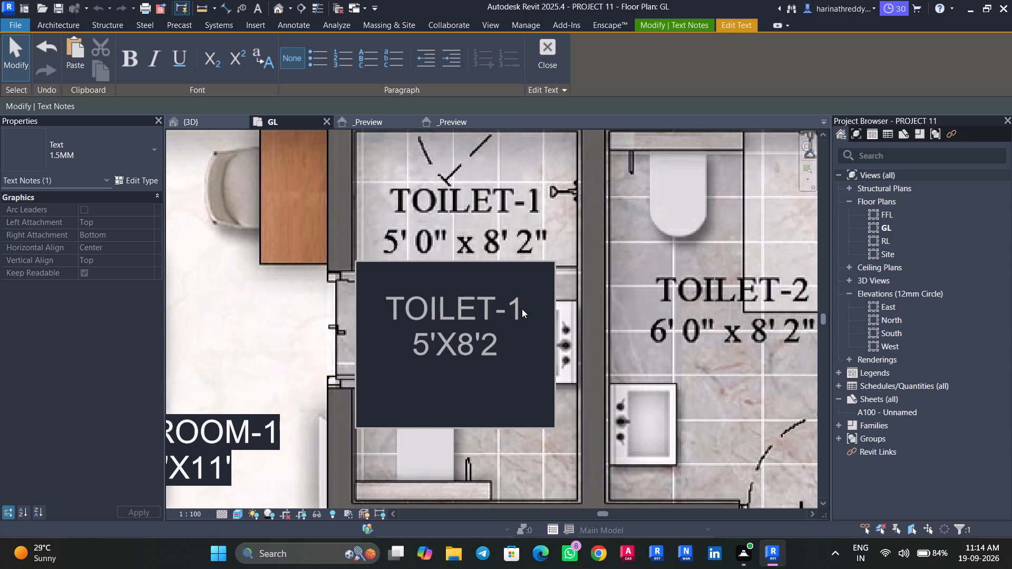
pyautogui.hotkey('shift', '"')
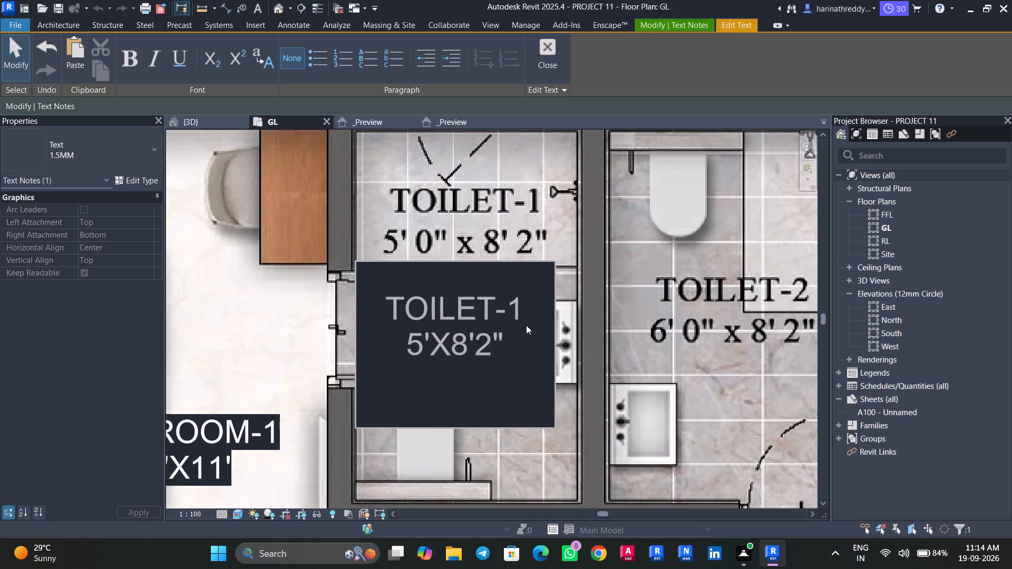
pyautogui.click(507, 448)
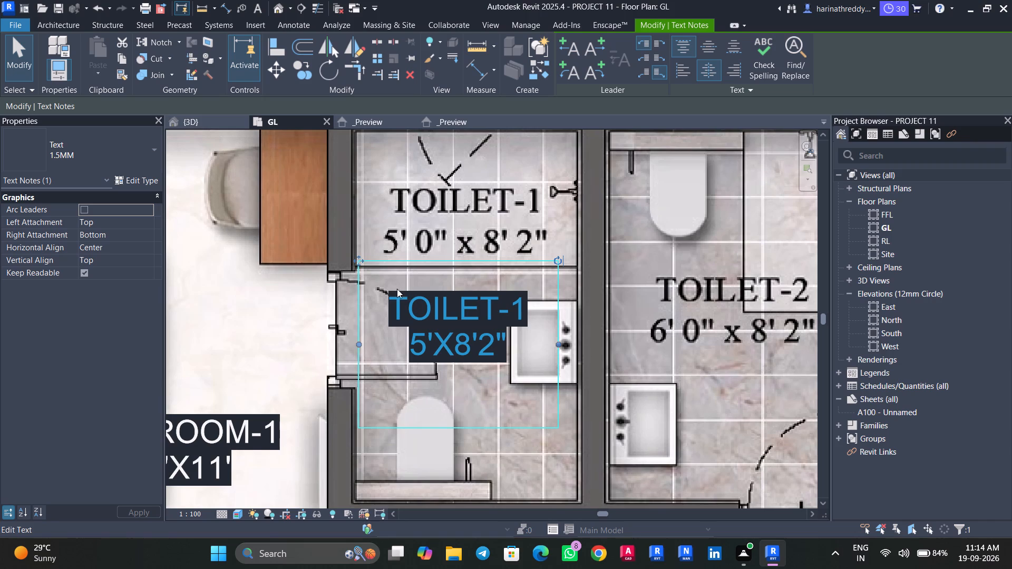
# Move the TOILET-1 note over the image's printed TOILET-1 label.
pyautogui.moveTo(362, 261); pyautogui.dragTo(373, 162)
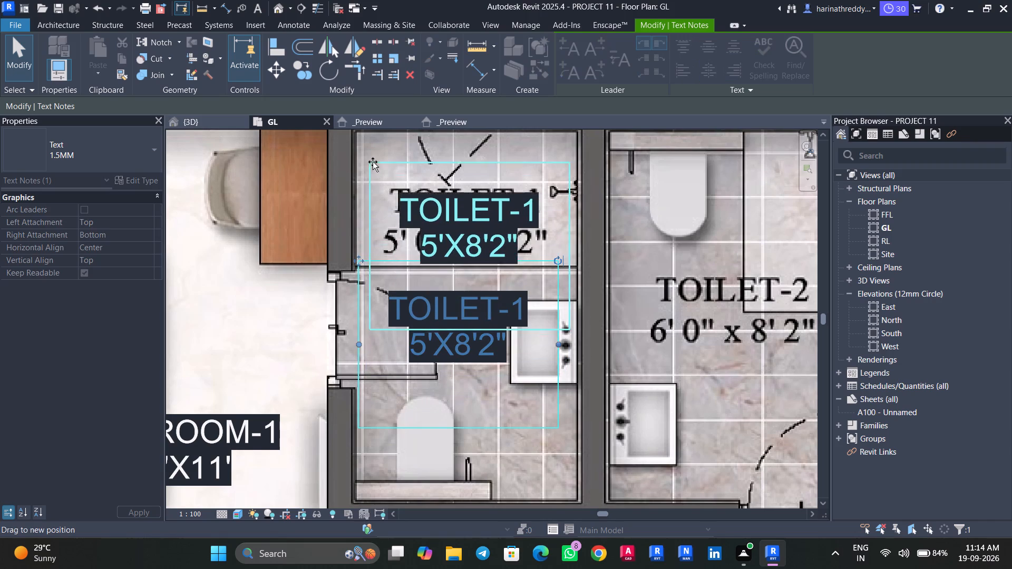
pyautogui.moveTo(373, 162); pyautogui.dragTo(368, 156)
# Change the size line of the 1723 Sft flat's BED ROOM-1 note to 10'X12'.
pyautogui.scroll(-6, 450, 355)
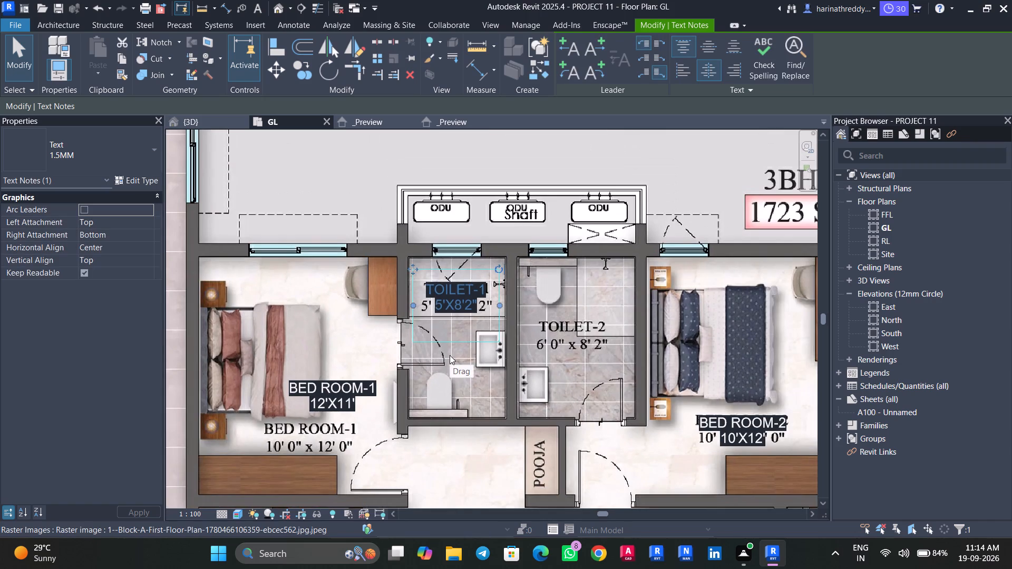
pyautogui.scroll(-1, 450, 355)
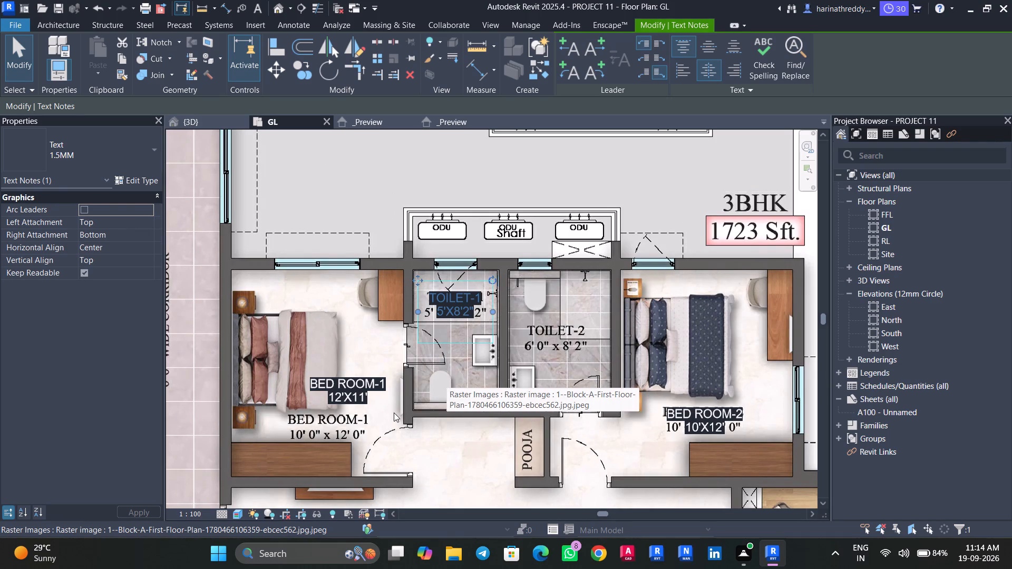
pyautogui.scroll(6, 391, 413)
pyautogui.moveTo(339, 391); pyautogui.dragTo(416, 374, button='middle')
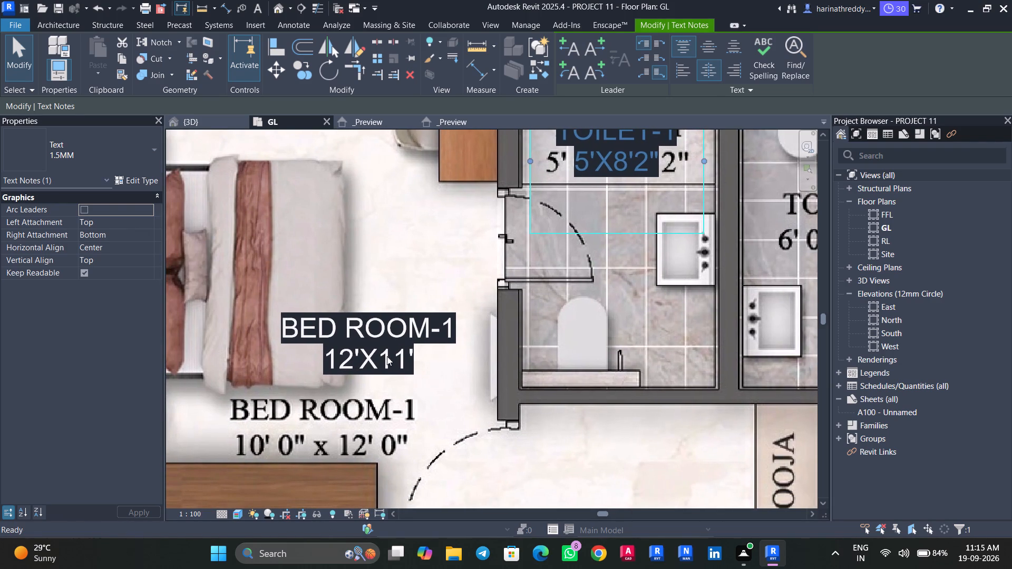
pyautogui.click(382, 351)
pyautogui.press('Escape')
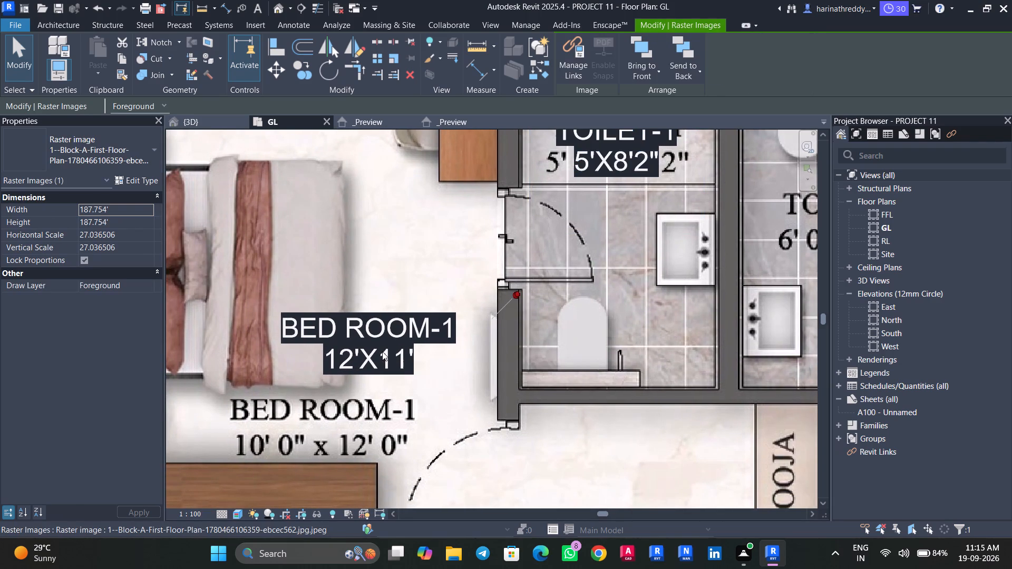
pyautogui.click(366, 345)
pyautogui.press('Escape')
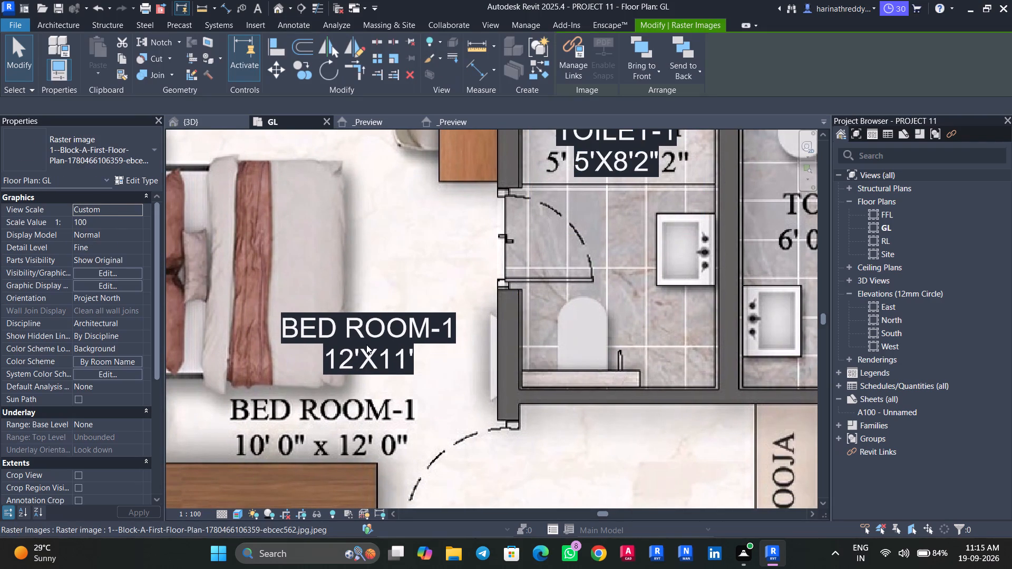
pyautogui.press('Tab')
pyautogui.click(396, 355)
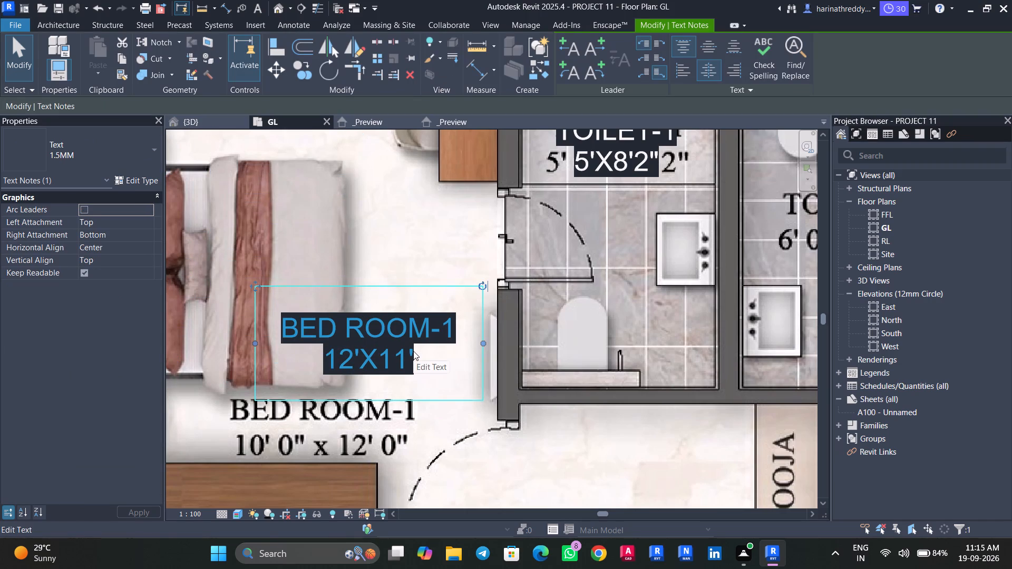
pyautogui.doubleClick(413, 351)
pyautogui.click(404, 351)
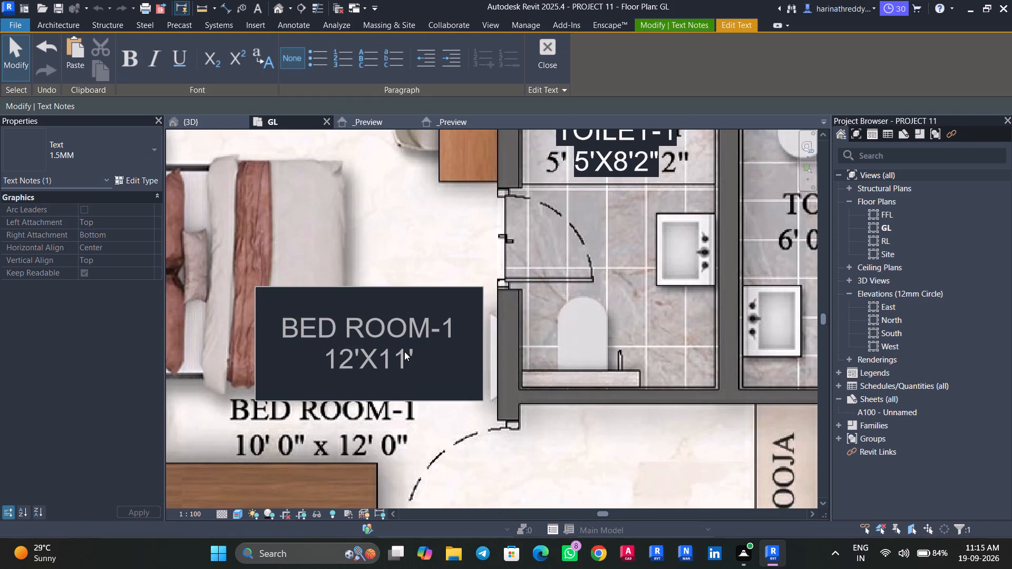
pyautogui.press('BackSpace')
pyautogui.press('BackSpace')
pyautogui.press('BackSpace')
pyautogui.press('BackSpace')
pyautogui.press('BackSpace')
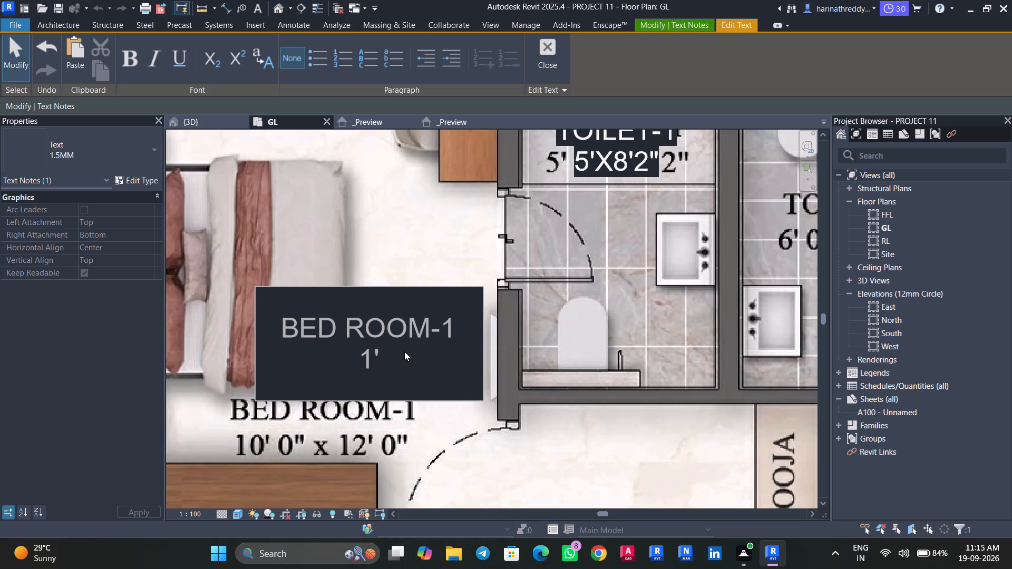
pyautogui.press('0')
pyautogui.press('Right')
pyautogui.press('x')
pyautogui.write("12'")
pyautogui.click(427, 291)
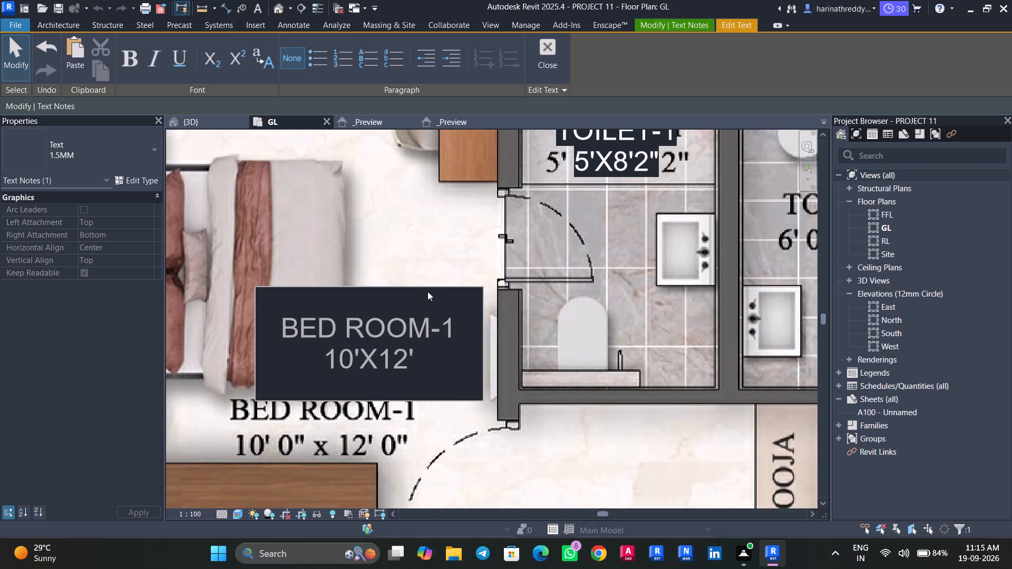
pyautogui.click(435, 267)
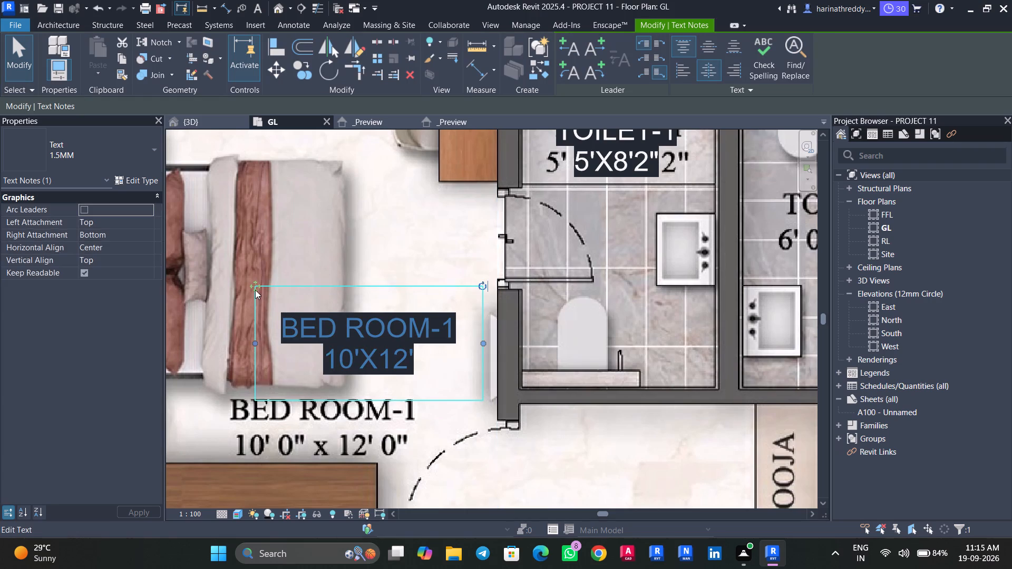
# Move the BED ROOM-1 note over the image's printed BED ROOM-1 label.
pyautogui.moveTo(257, 286); pyautogui.dragTo(206, 374)
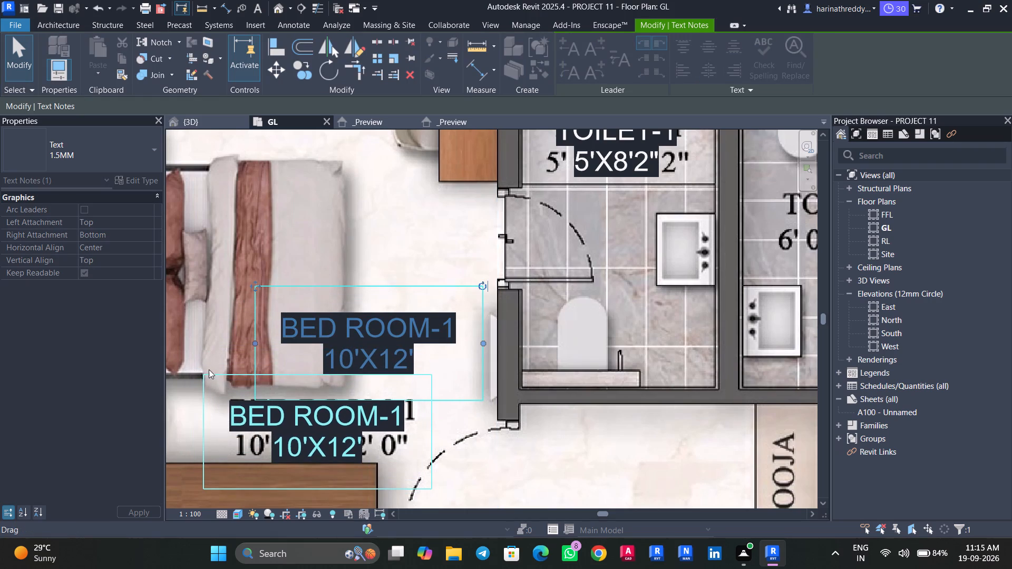
# Copy the TOILET-1 note into the neighbouring toilet, just below the printed TOILET-2 label, and open the copy's text for editing.
pyautogui.scroll(-5, 617, 536)
pyautogui.scroll(-3, 590, 484)
pyautogui.moveTo(583, 472); pyautogui.dragTo(509, 416, button='middle')
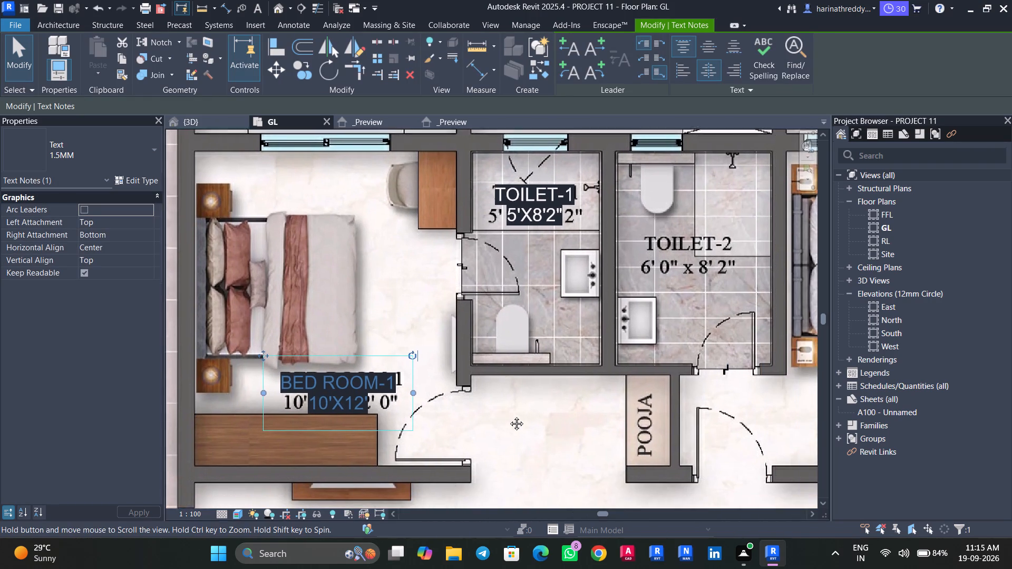
pyautogui.moveTo(509, 416); pyautogui.dragTo(495, 408, button='middle')
pyautogui.scroll(-3, 573, 298)
pyautogui.scroll(4, 558, 261)
pyautogui.moveTo(561, 261); pyautogui.dragTo(560, 245, button='middle')
pyautogui.scroll(2, 560, 243)
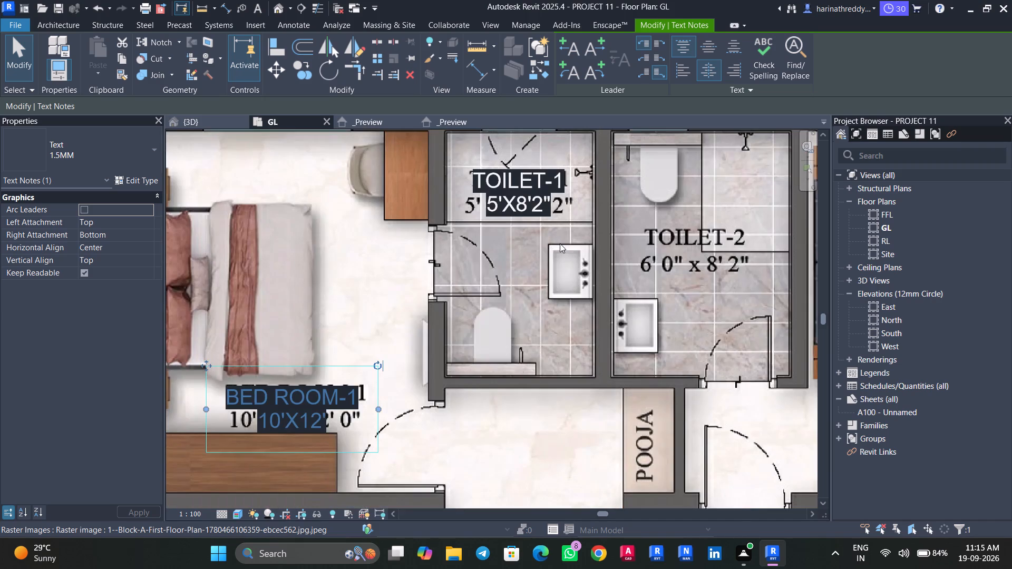
pyautogui.moveTo(547, 230); pyautogui.dragTo(493, 287, button='middle')
pyautogui.click(434, 240)
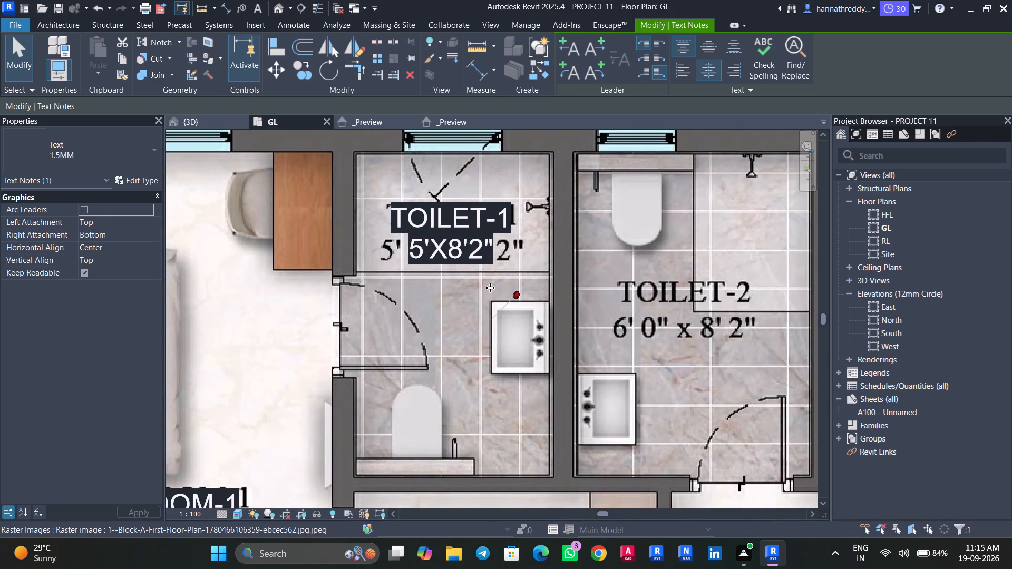
pyautogui.press('Tab')
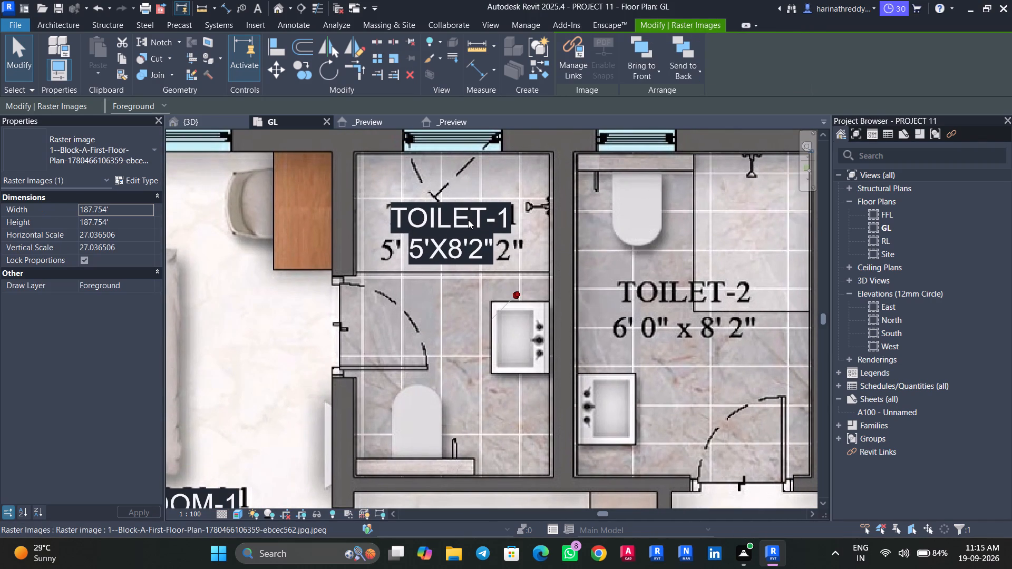
pyautogui.press('Tab')
pyautogui.click(468, 220)
pyautogui.keyDown('ctrl'); pyautogui.moveTo(468, 225); pyautogui.dragTo(697, 303); pyautogui.keyUp('ctrl')
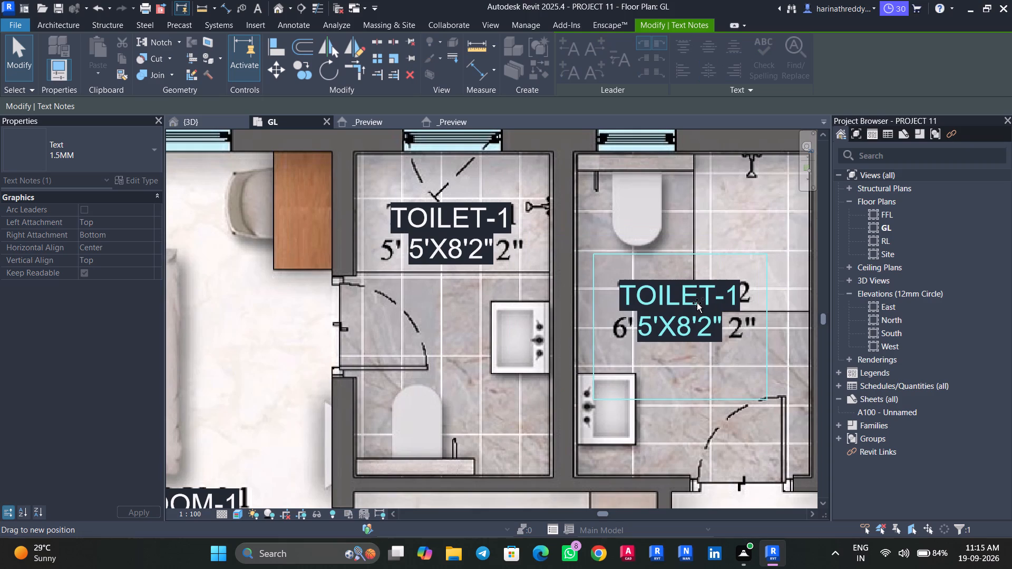
pyautogui.keyDown('ctrl'); pyautogui.moveTo(697, 303); pyautogui.dragTo(713, 370); pyautogui.keyUp('ctrl')
pyautogui.scroll(1, 701, 397)
pyautogui.middleClick(701, 397)
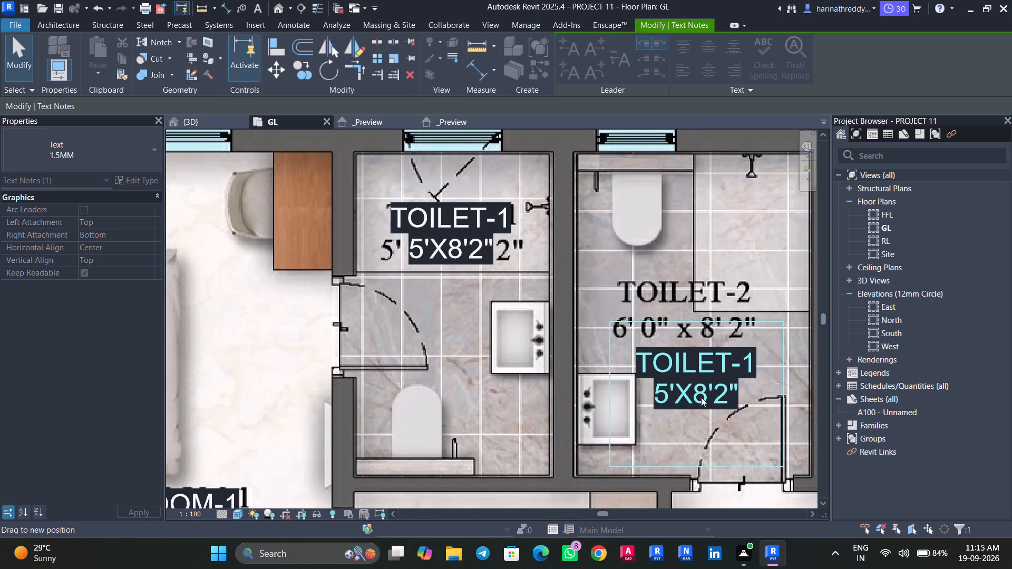
pyautogui.scroll(1, 701, 397)
pyautogui.moveTo(679, 420); pyautogui.dragTo(556, 413, button='middle')
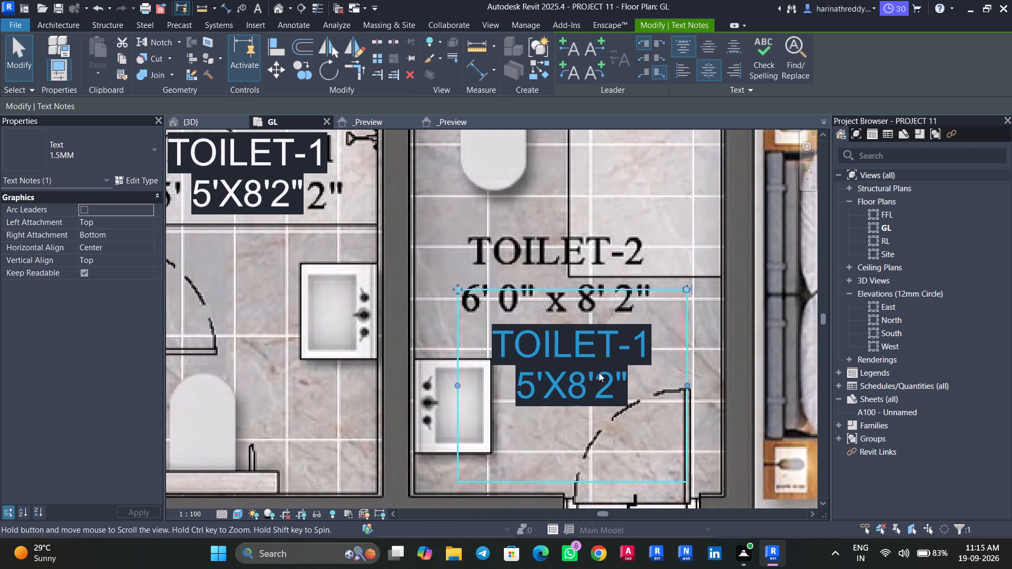
pyautogui.doubleClick(645, 348)
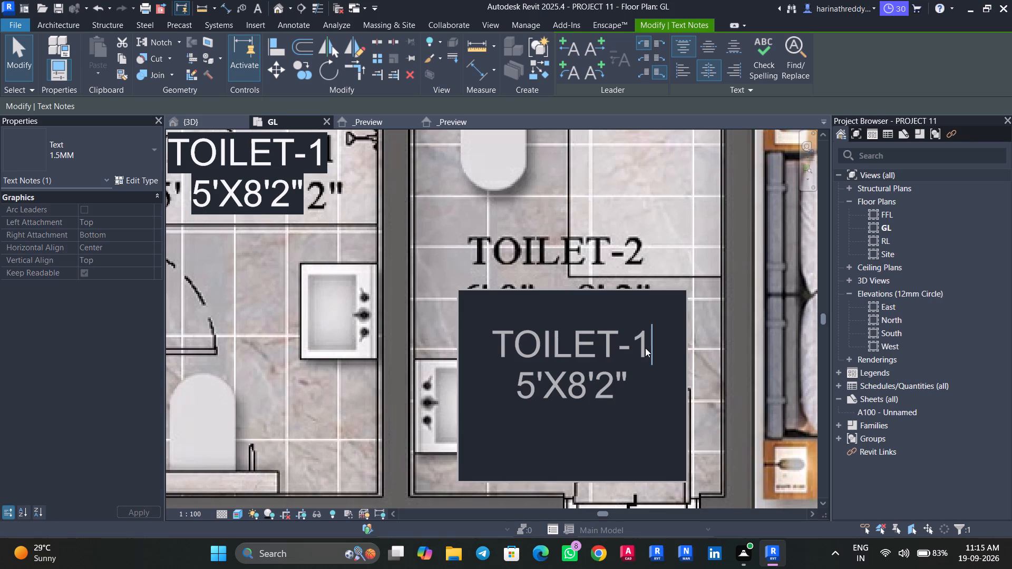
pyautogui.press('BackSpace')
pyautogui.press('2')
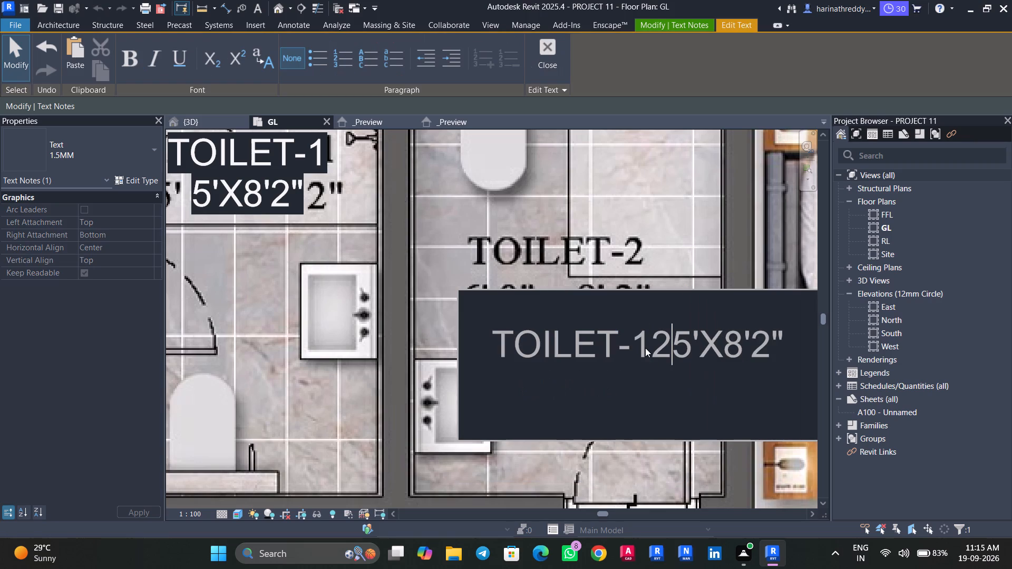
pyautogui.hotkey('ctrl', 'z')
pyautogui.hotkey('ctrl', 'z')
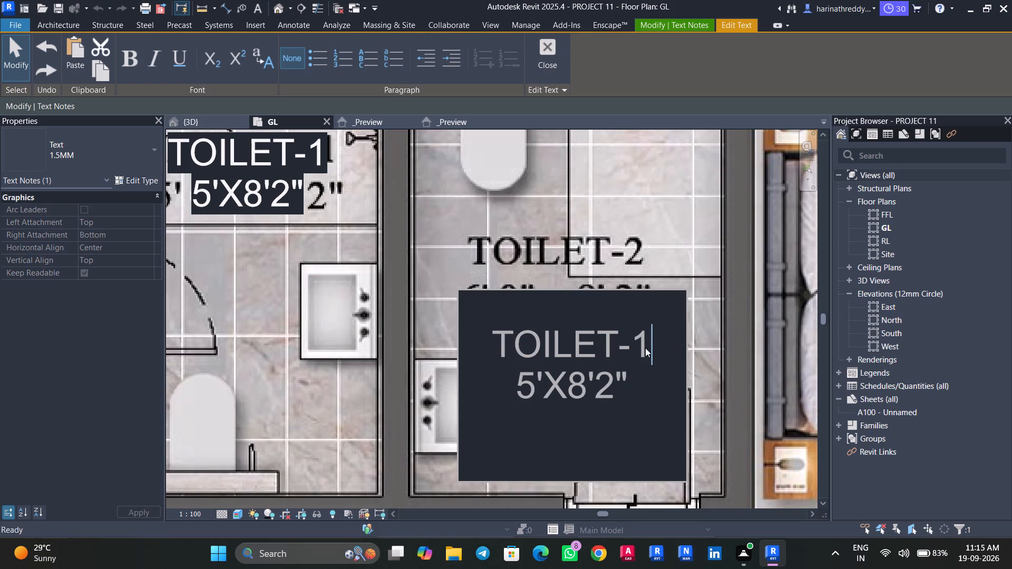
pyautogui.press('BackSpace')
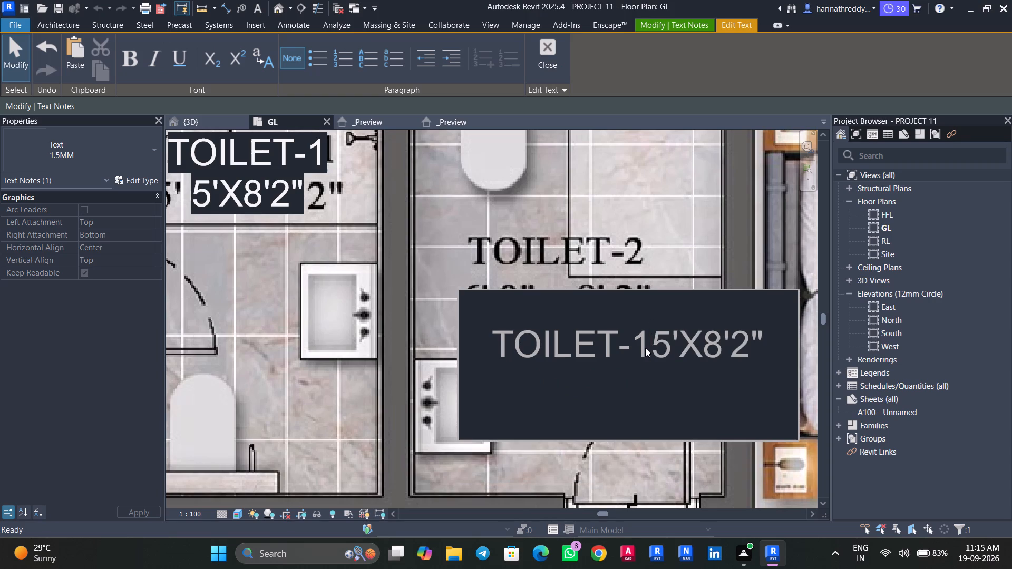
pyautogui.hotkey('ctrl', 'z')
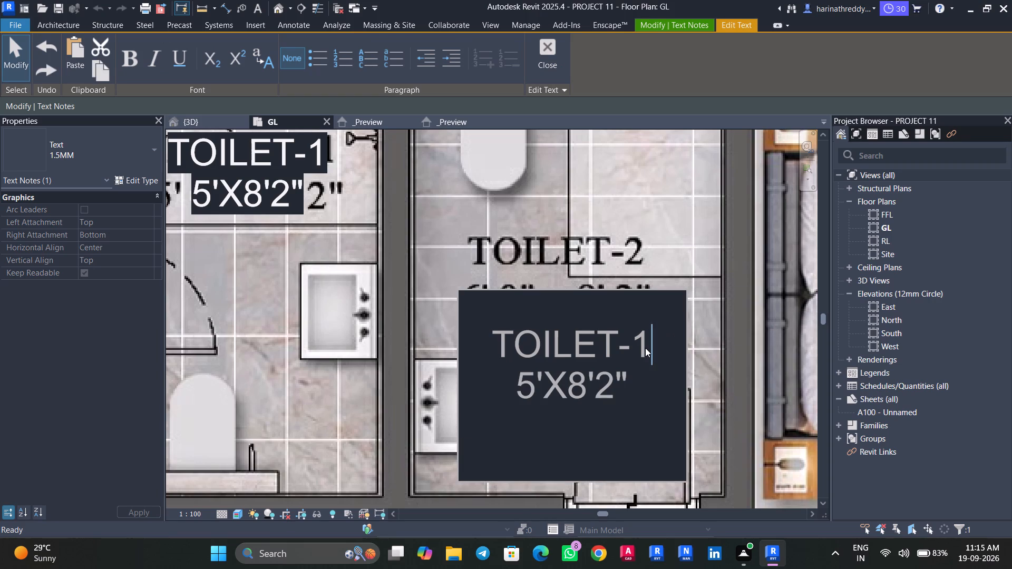
# Change the copied note's name line to TOILET-2 and finish editing the text.
pyautogui.press('Left')
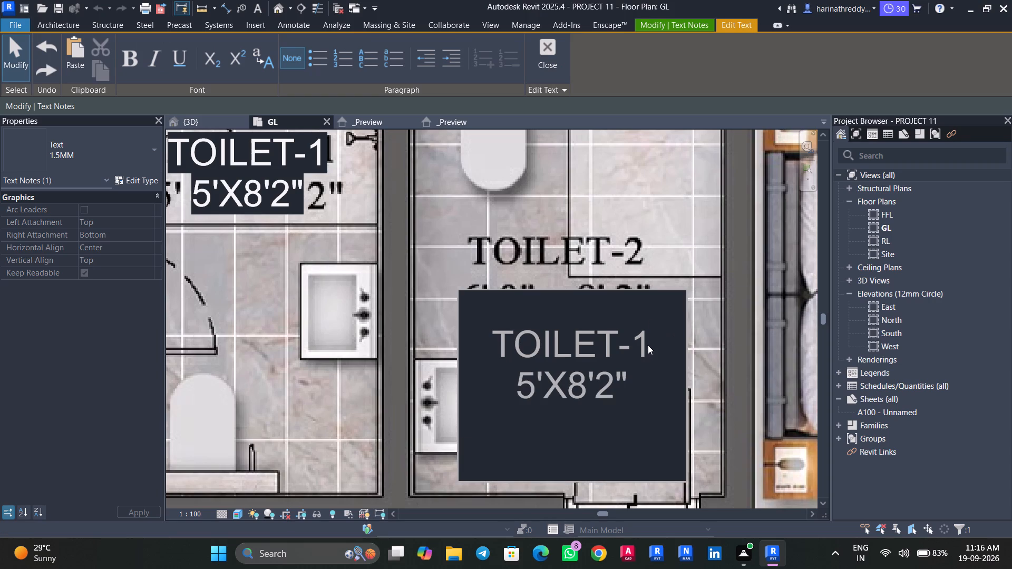
pyautogui.scroll(6, 648, 345)
pyautogui.click(642, 344)
pyautogui.doubleClick(641, 344)
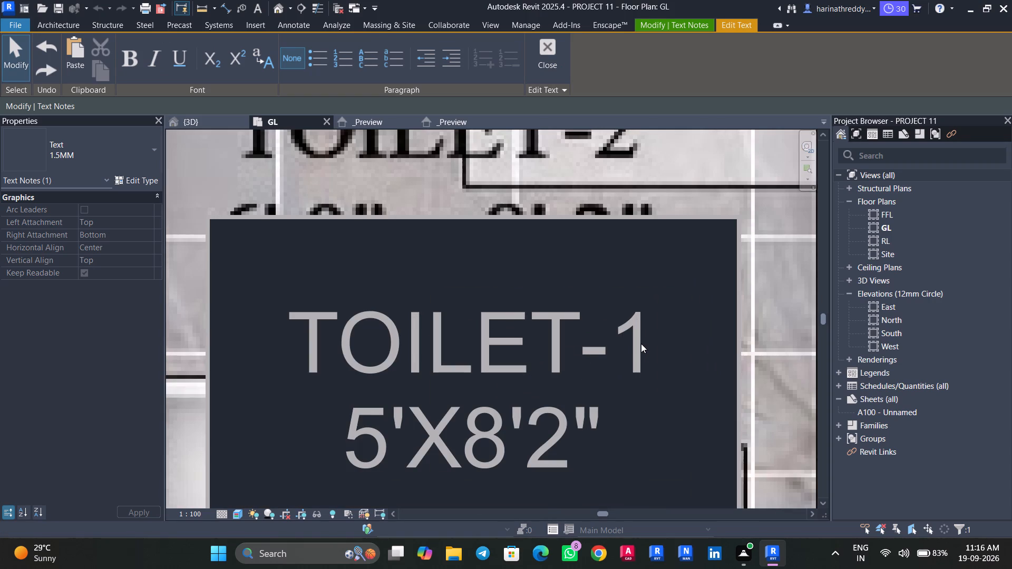
pyautogui.press('Left')
pyautogui.press('Left')
pyautogui.press('Left')
pyautogui.press('Right')
pyautogui.press('Right')
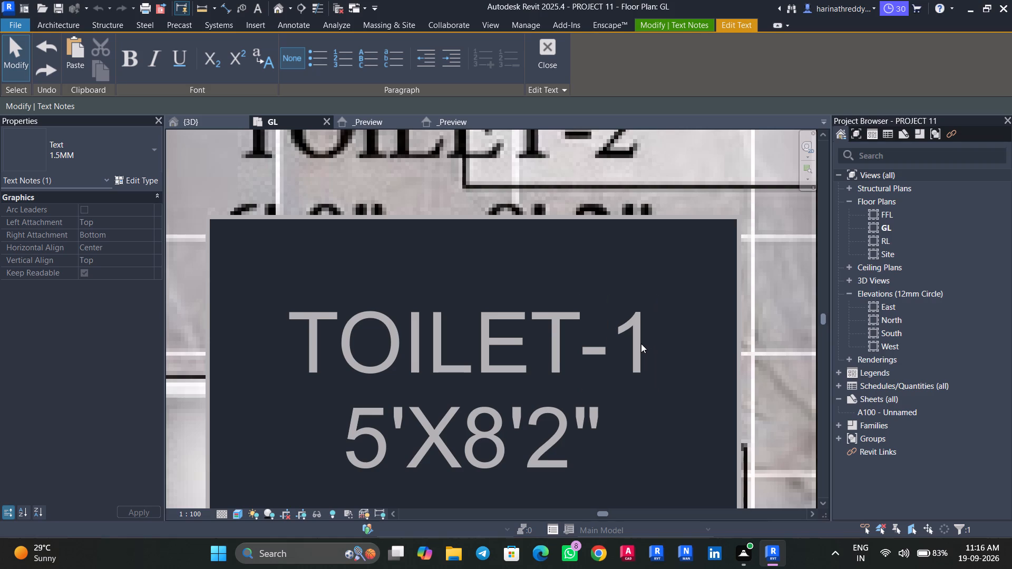
pyautogui.press('Left')
pyautogui.press('2')
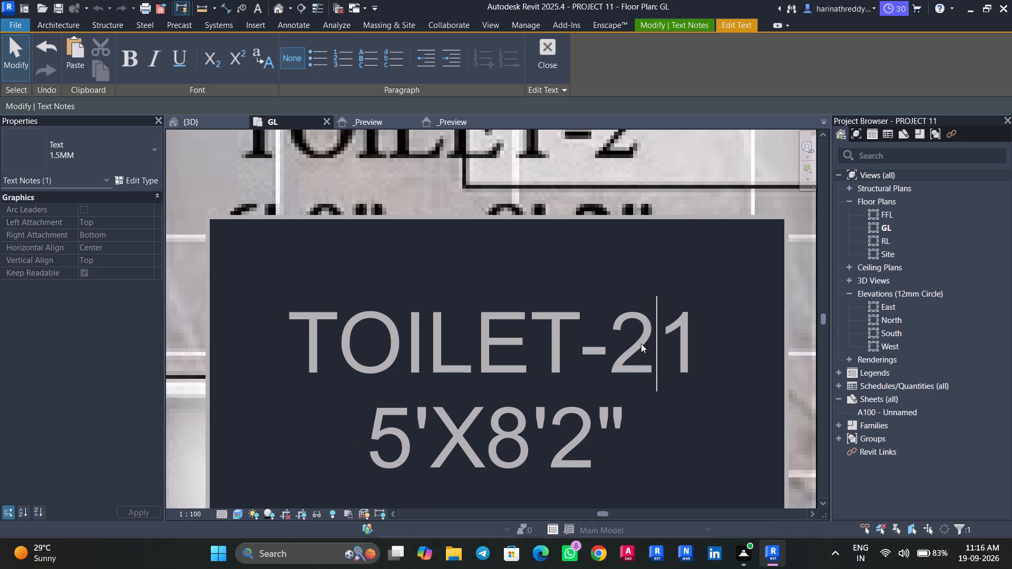
pyautogui.press('Right')
pyautogui.press('BackSpace')
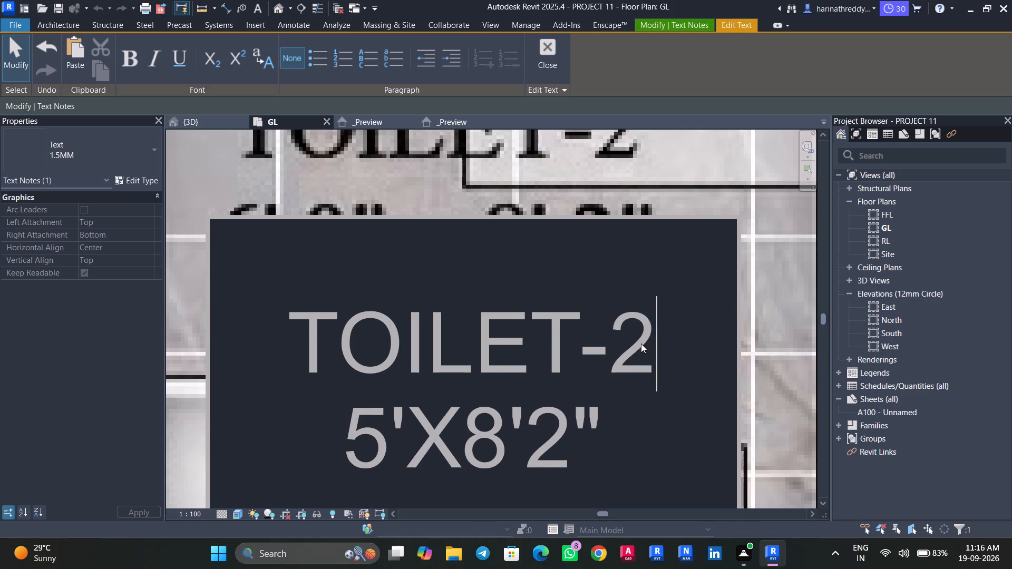
pyautogui.scroll(-5, 641, 344)
pyautogui.scroll(-4, 600, 362)
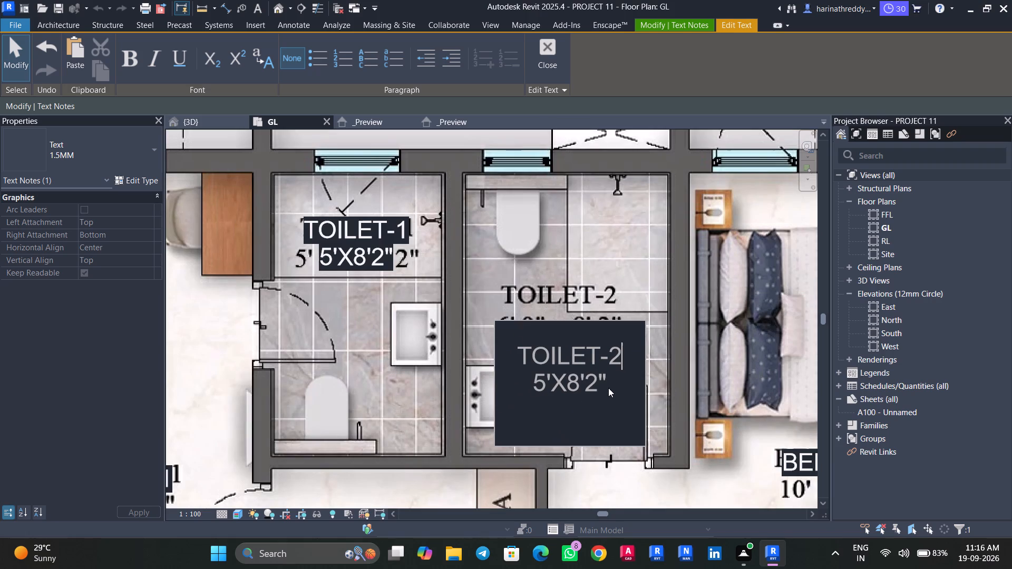
pyautogui.click(611, 390)
pyautogui.moveTo(571, 327); pyautogui.dragTo(567, 350)
pyautogui.press('Escape')
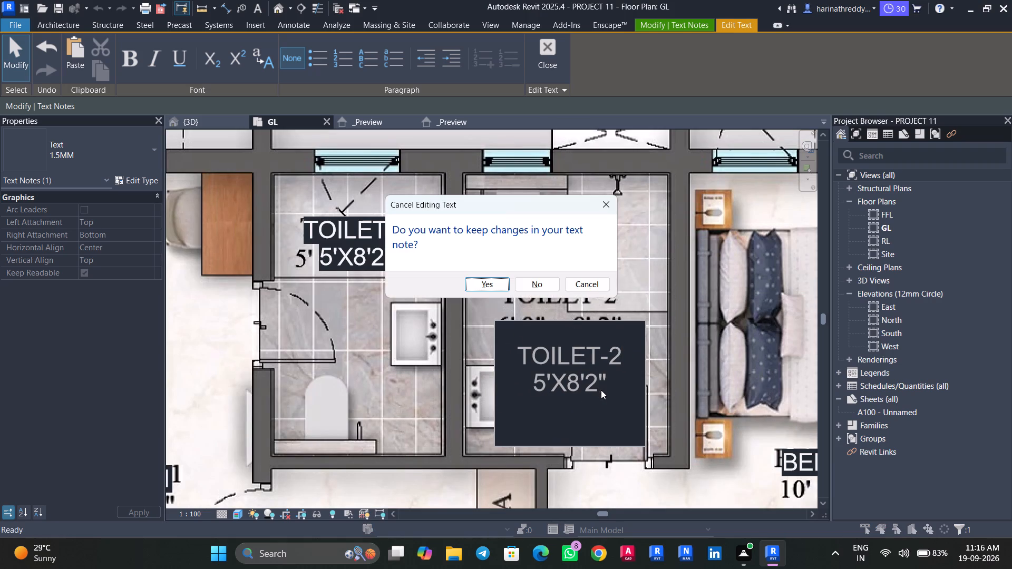
pyautogui.click(603, 198)
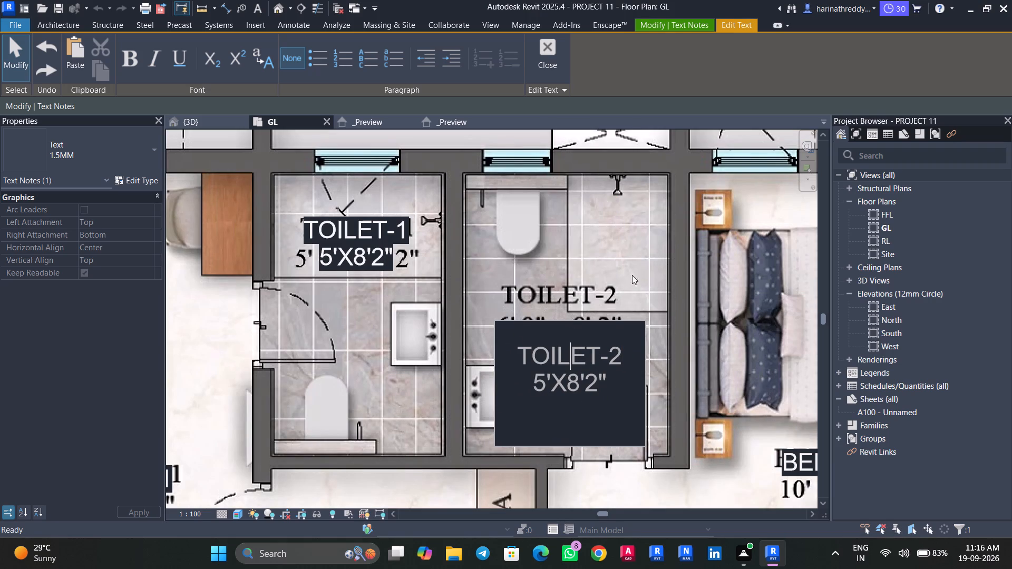
pyautogui.click(650, 330)
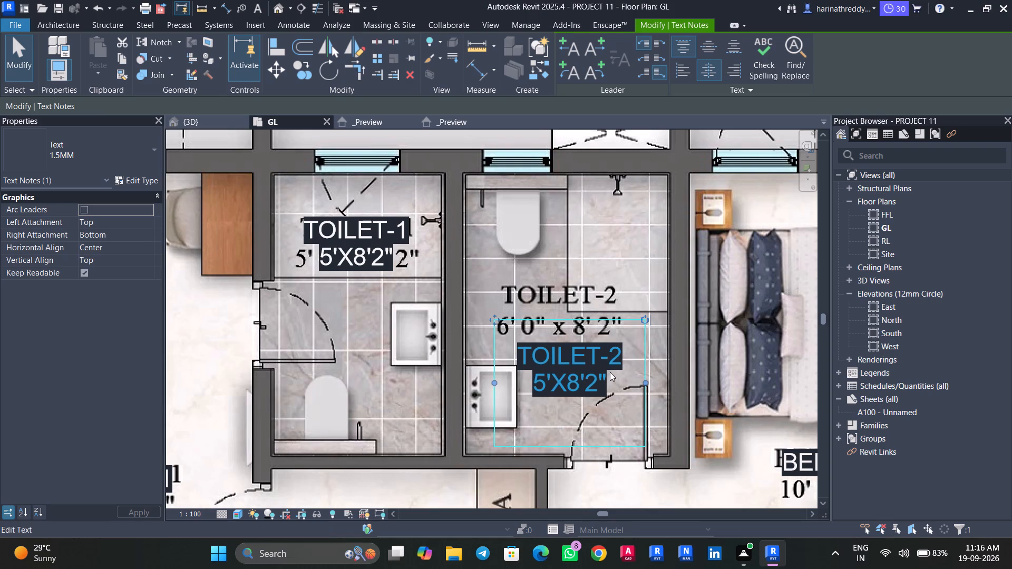
# Change the size line of the TOILET-2 note to 6'X8'2".
pyautogui.doubleClick(551, 378)
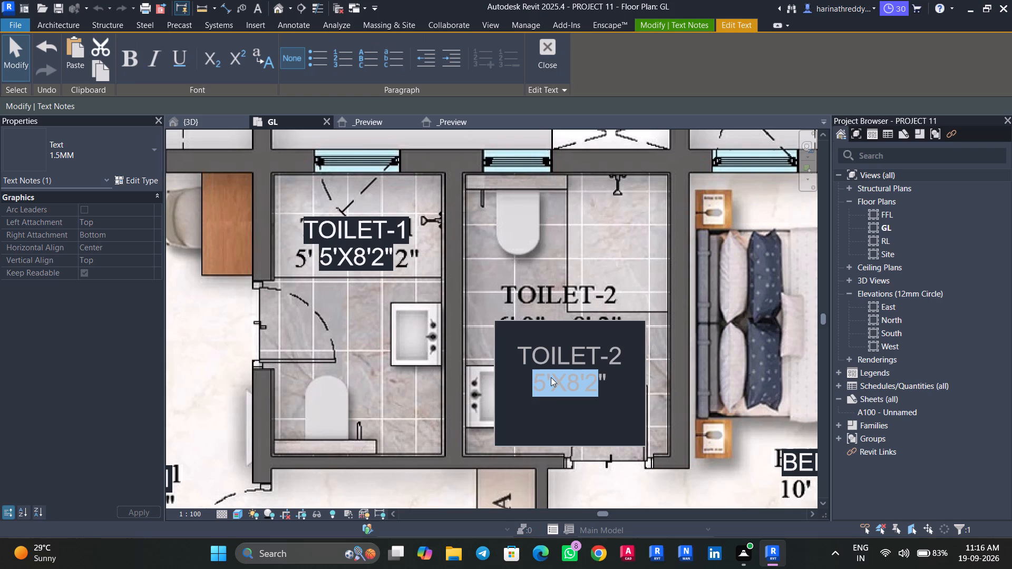
pyautogui.click(551, 377)
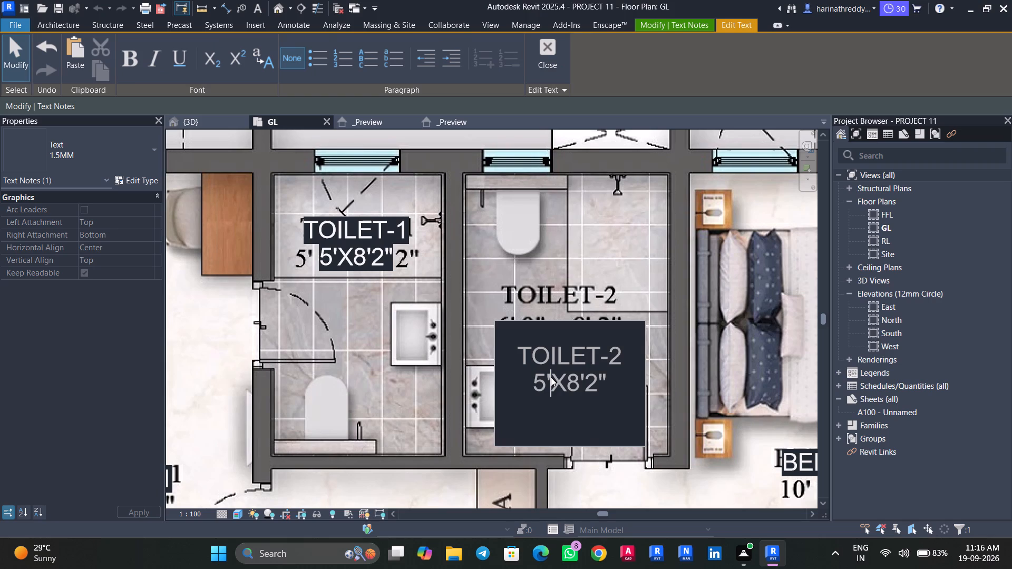
pyautogui.press('Left')
pyautogui.press('BackSpace')
pyautogui.press('6')
pyautogui.click(621, 269)
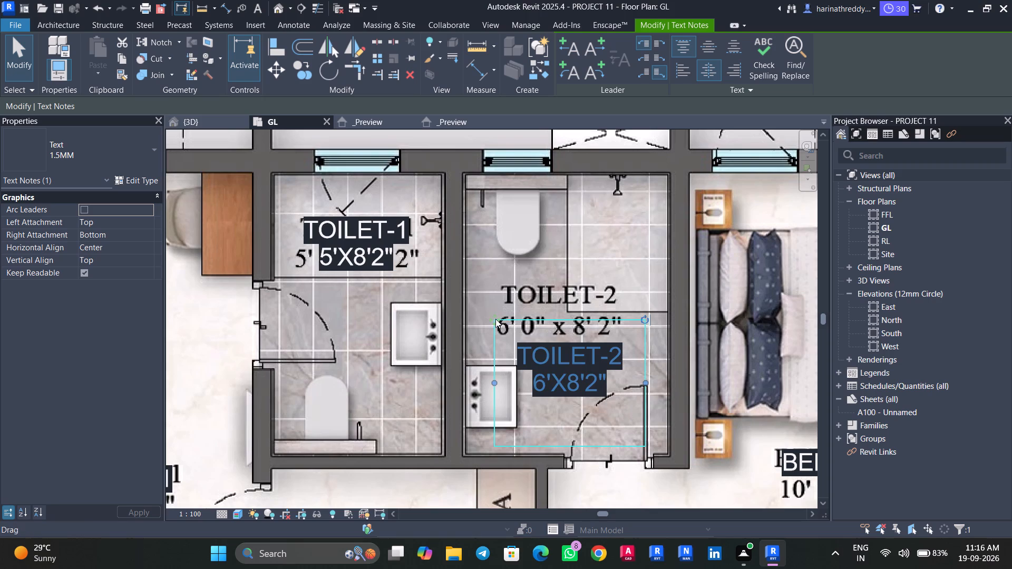
# Move the TOILET-2 note over the image's printed TOILET-2 label.
pyautogui.moveTo(495, 319); pyautogui.dragTo(480, 263)
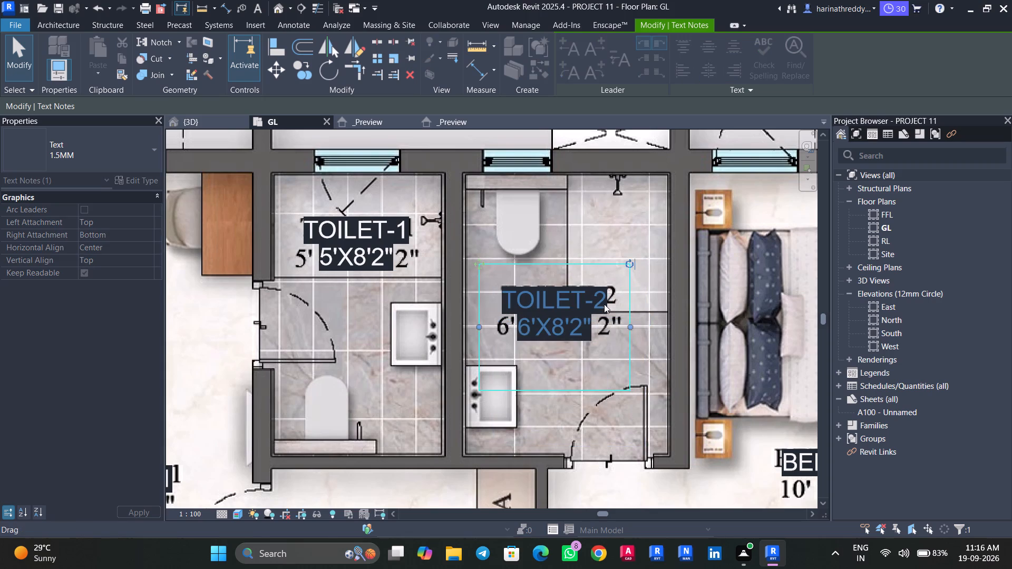
# Move the DINING note just below the image's printed DINING label, clear of its size text.
pyautogui.scroll(-8, 678, 366)
pyautogui.moveTo(672, 411); pyautogui.dragTo(546, 303, button='middle')
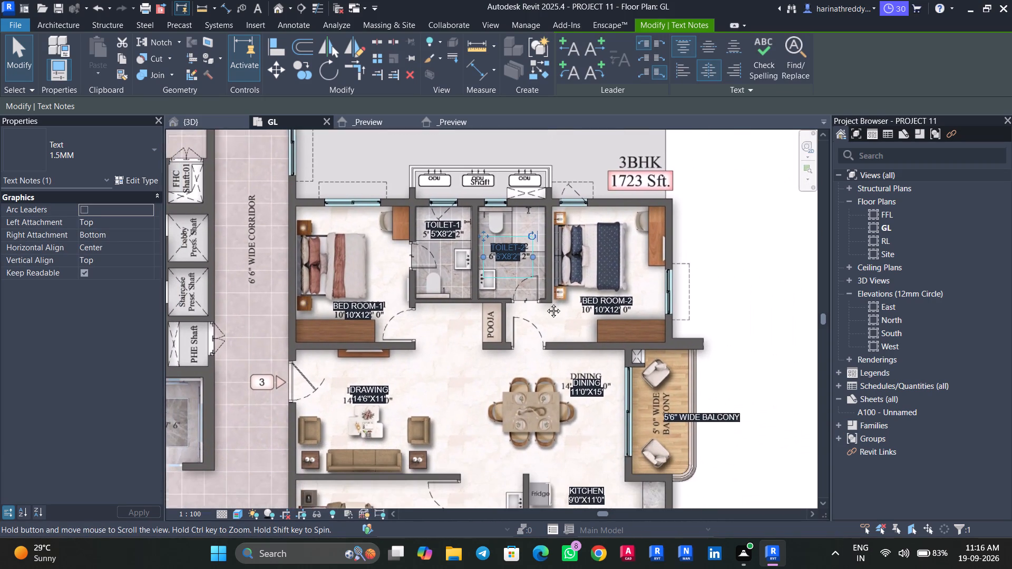
pyautogui.moveTo(546, 303); pyautogui.dragTo(569, 252, button='middle')
pyautogui.scroll(6, 443, 340)
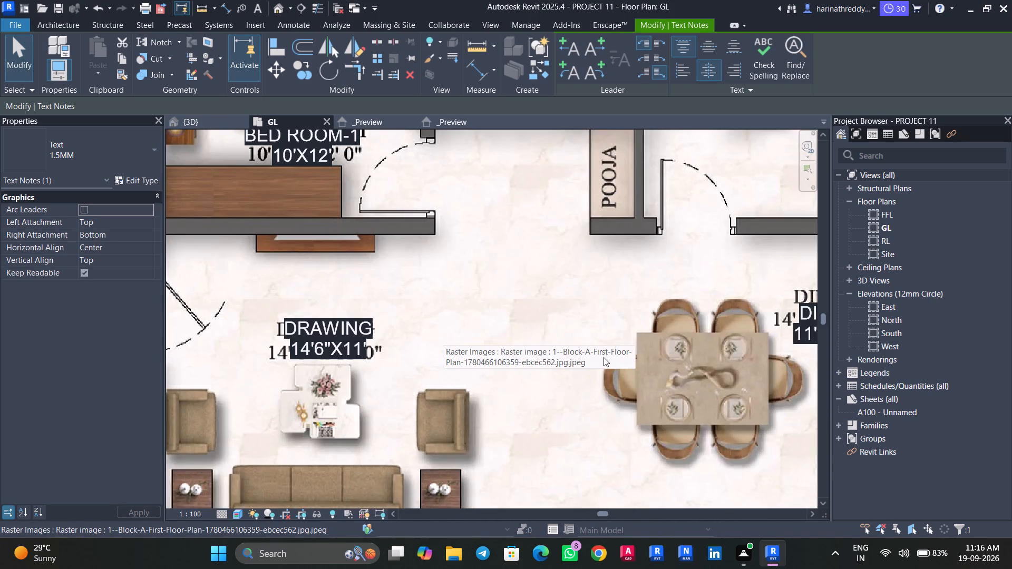
pyautogui.scroll(1, 604, 357)
pyautogui.moveTo(604, 357); pyautogui.dragTo(382, 344, button='middle')
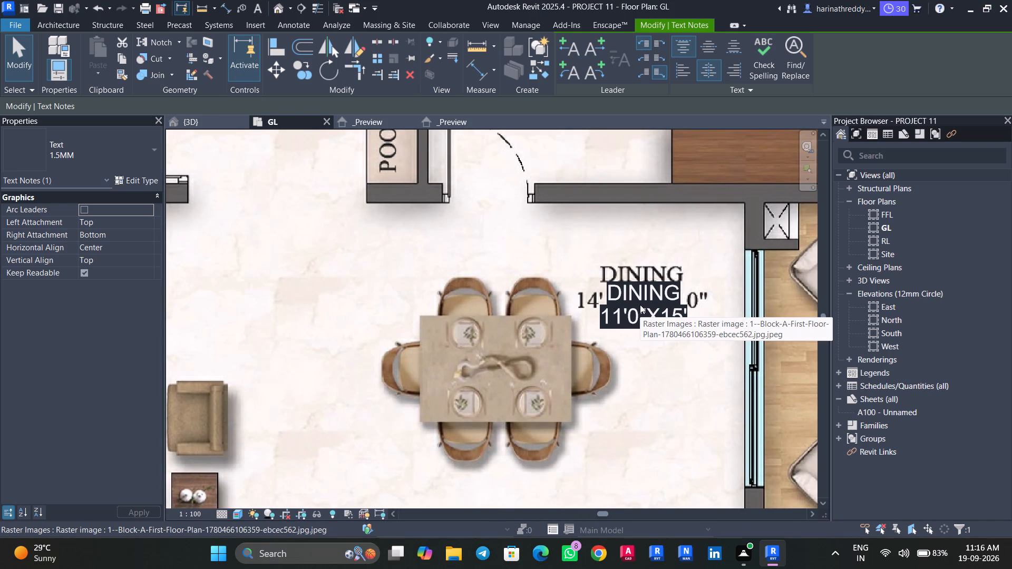
pyautogui.click(640, 305)
pyautogui.press('Escape')
pyautogui.press('Tab')
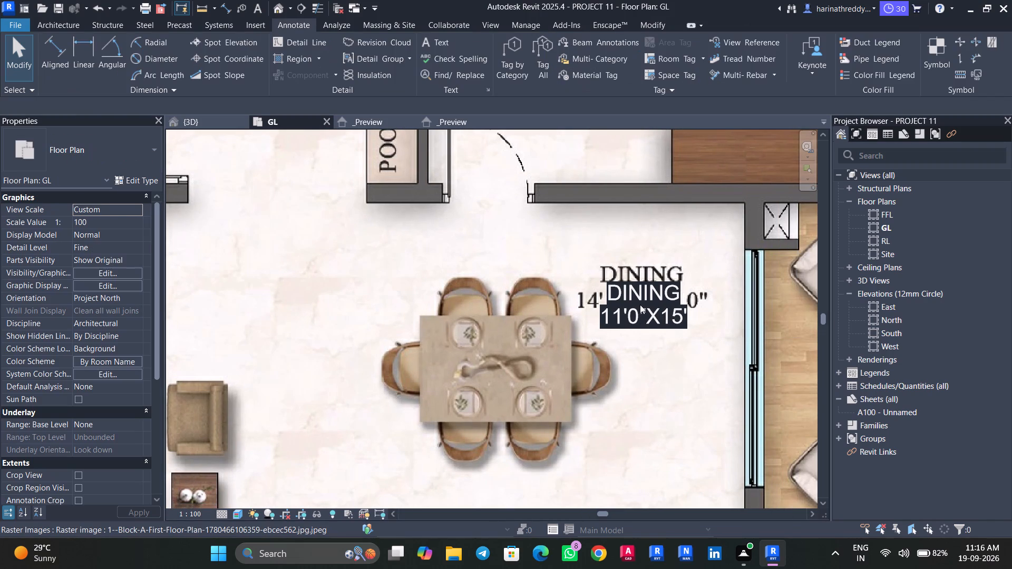
pyautogui.moveTo(637, 296); pyautogui.dragTo(648, 354)
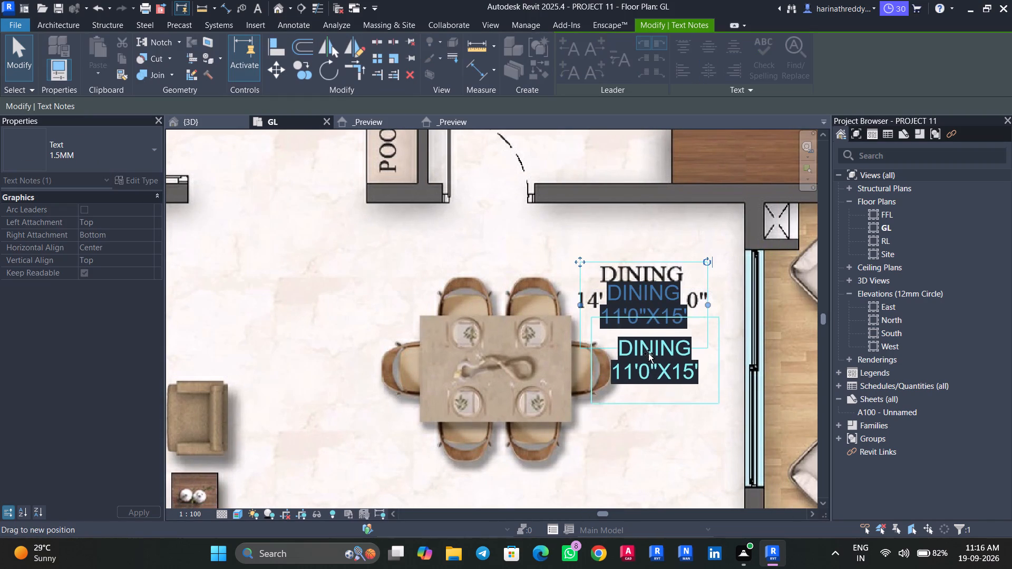
pyautogui.moveTo(648, 354); pyautogui.dragTo(649, 354)
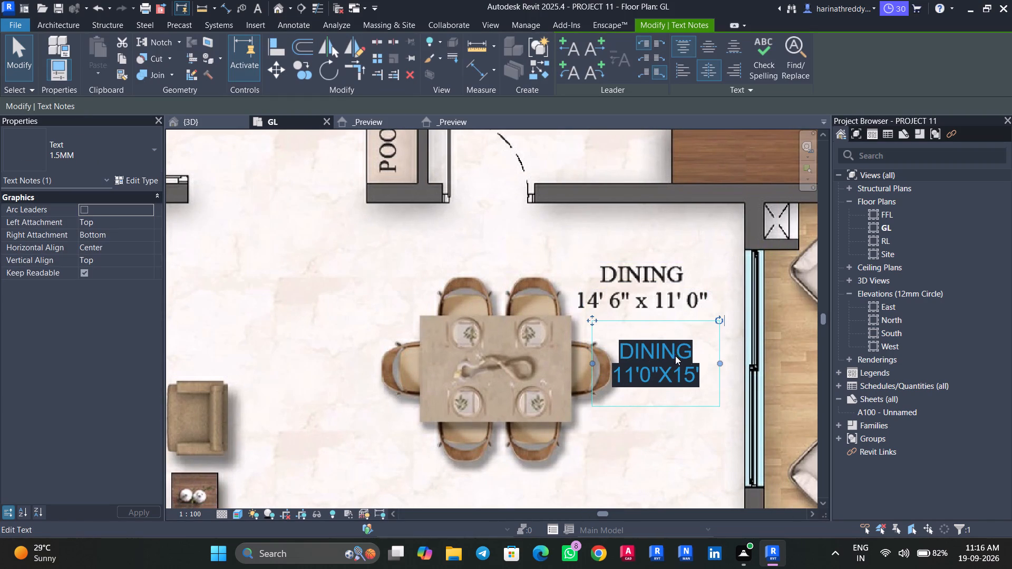
# Change the size line of the DINING note to 14'6"X11' and finish editing the text.
pyautogui.doubleClick(695, 379)
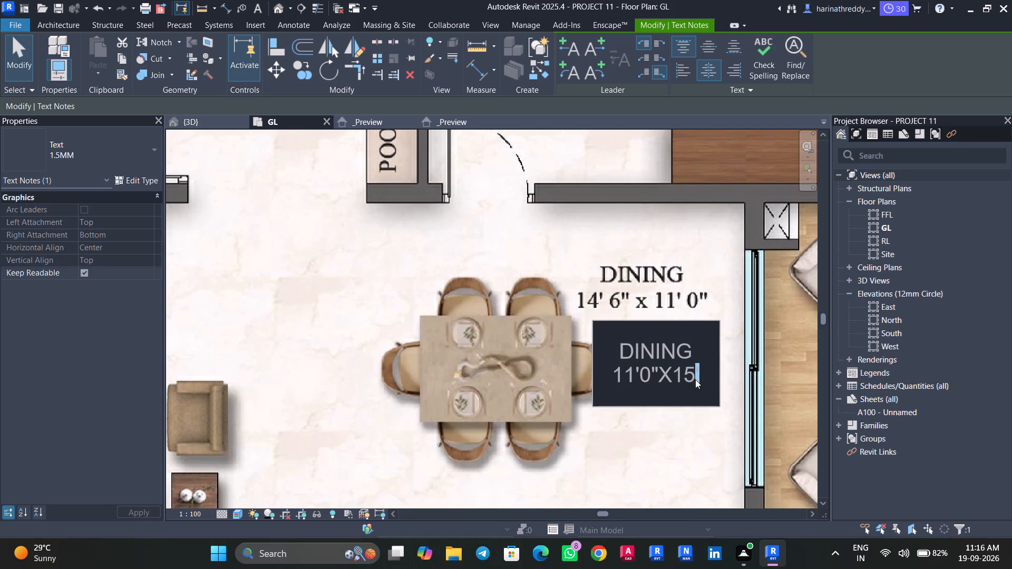
pyautogui.moveTo(695, 379); pyautogui.dragTo(649, 379)
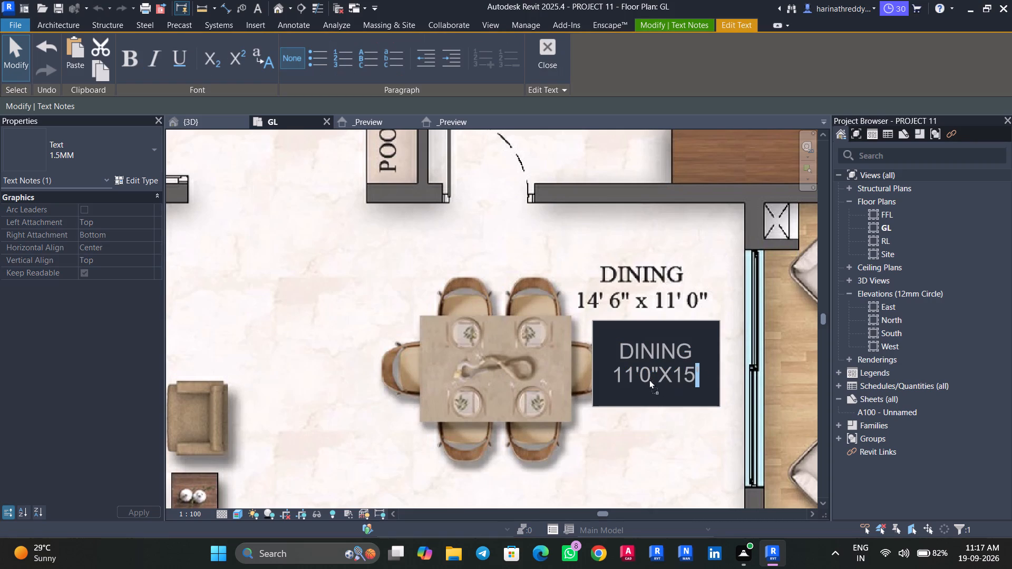
pyautogui.moveTo(649, 379); pyautogui.dragTo(605, 379)
pyautogui.moveTo(619, 374); pyautogui.dragTo(704, 387)
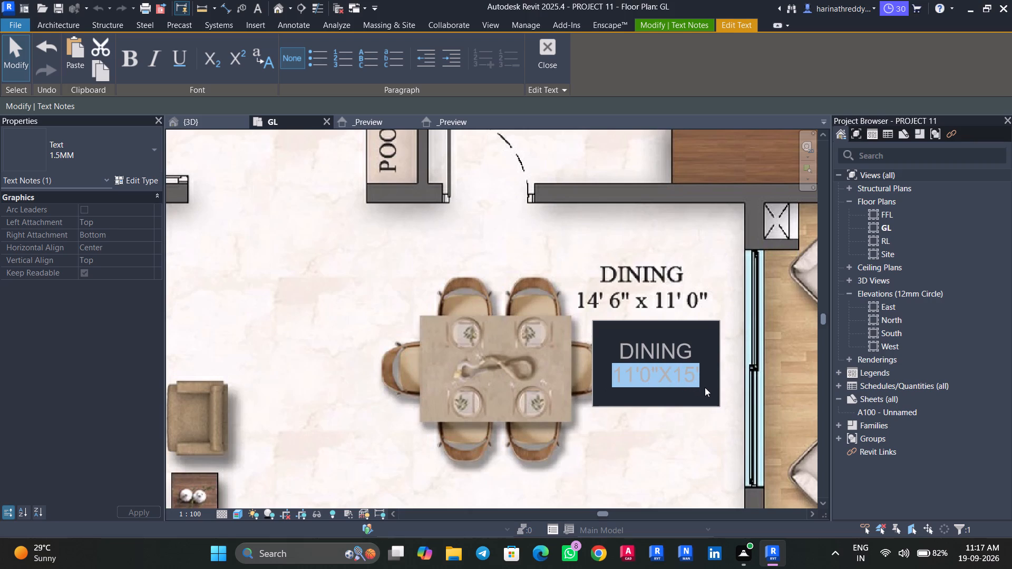
pyautogui.write("14'")
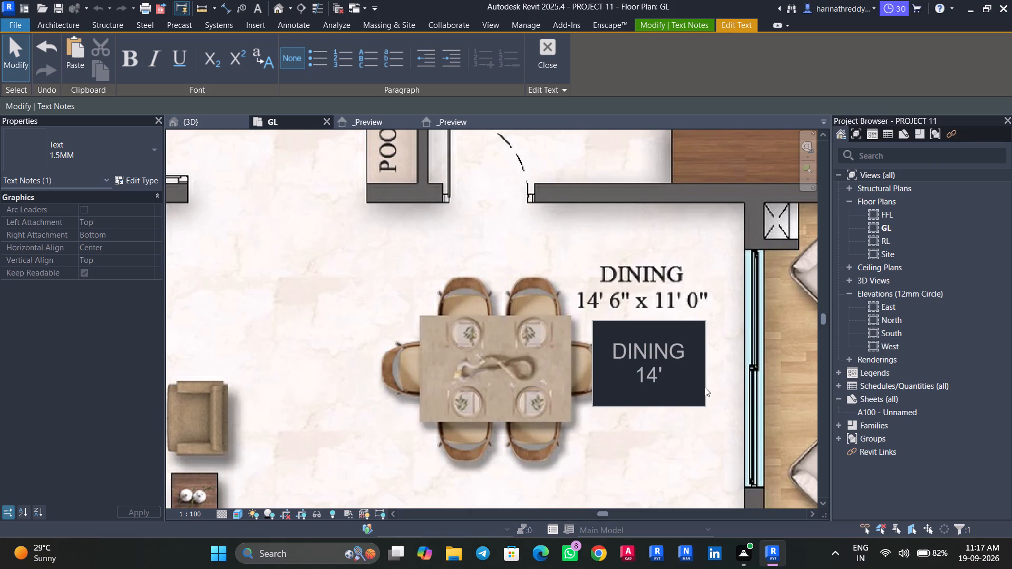
pyautogui.press('6')
pyautogui.hotkey('shift', '"')
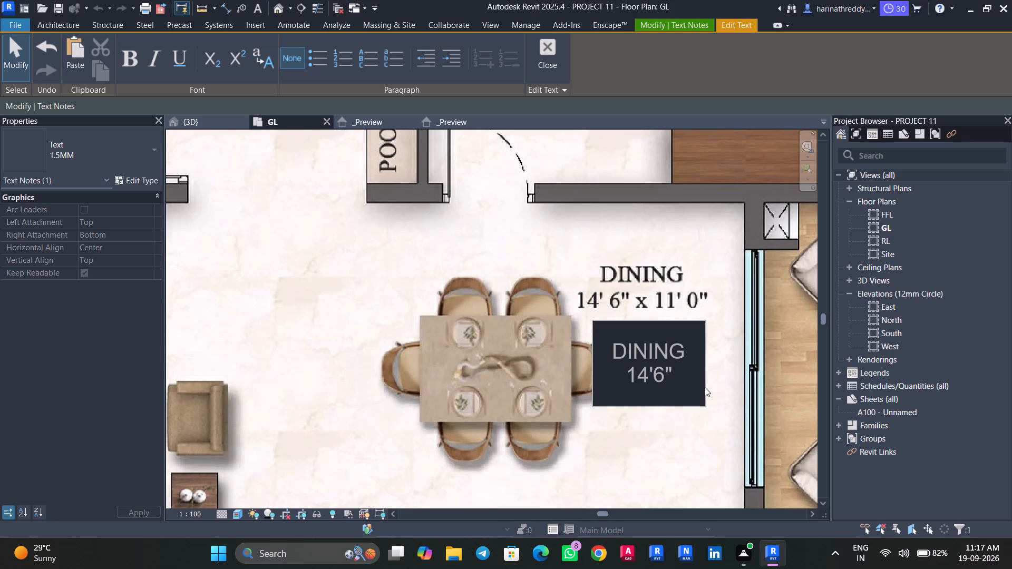
pyautogui.press('x')
pyautogui.write("11'")
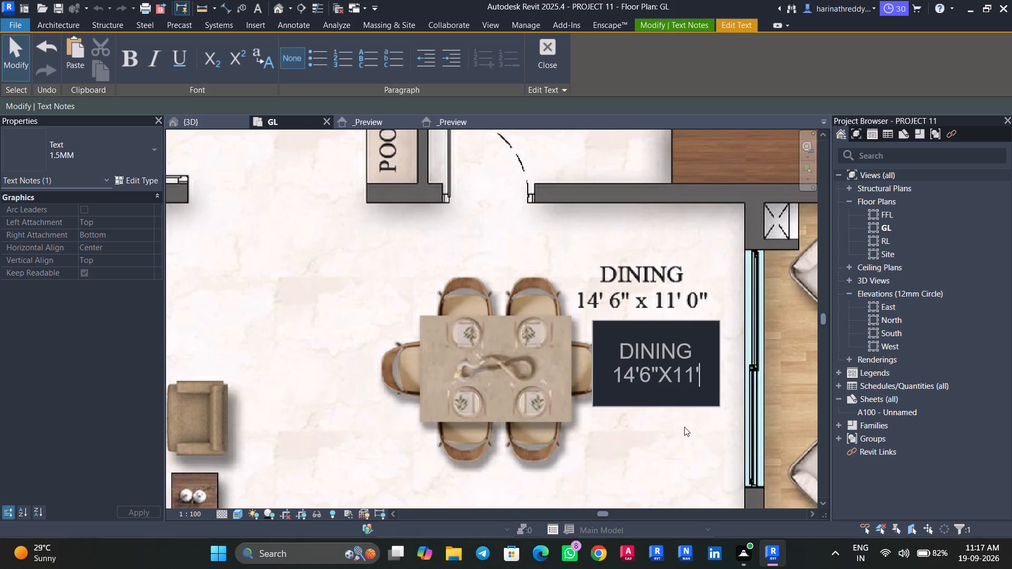
pyautogui.click(684, 427)
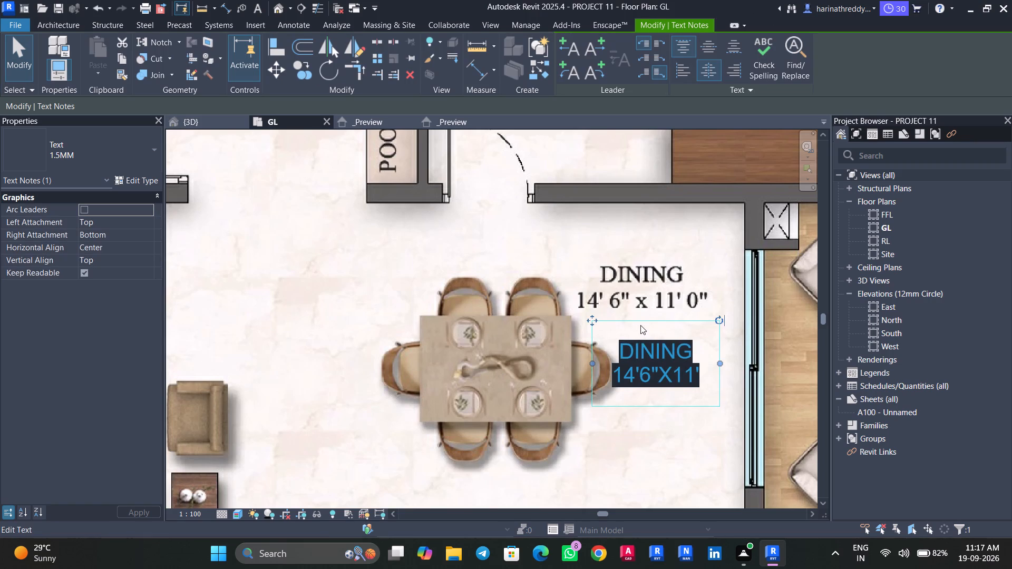
# Move the DINING note up over the image's printed DINING label.
pyautogui.moveTo(640, 323); pyautogui.dragTo(635, 303)
pyautogui.click(644, 320)
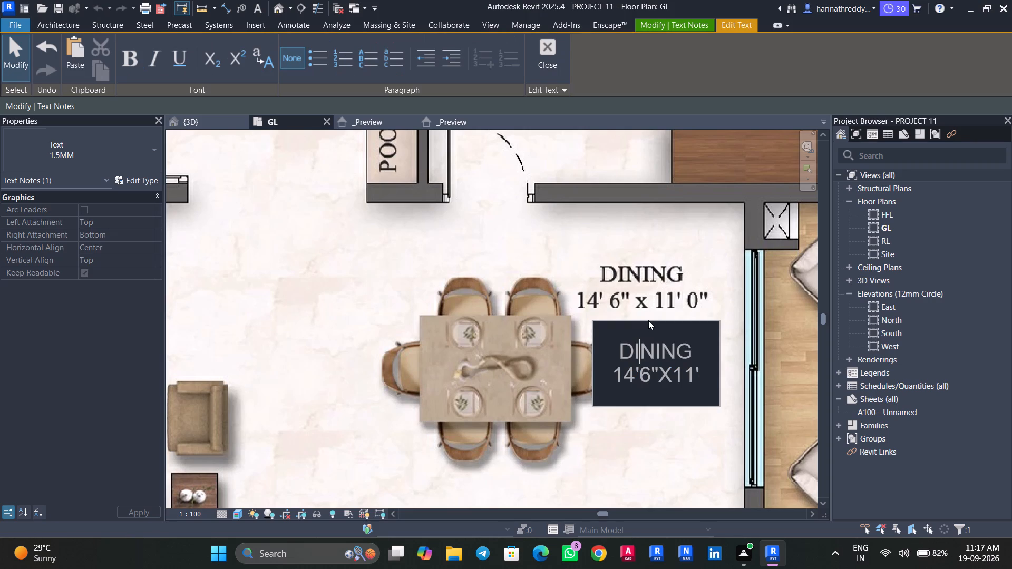
pyautogui.click(680, 299)
pyautogui.moveTo(651, 318); pyautogui.dragTo(651, 318)
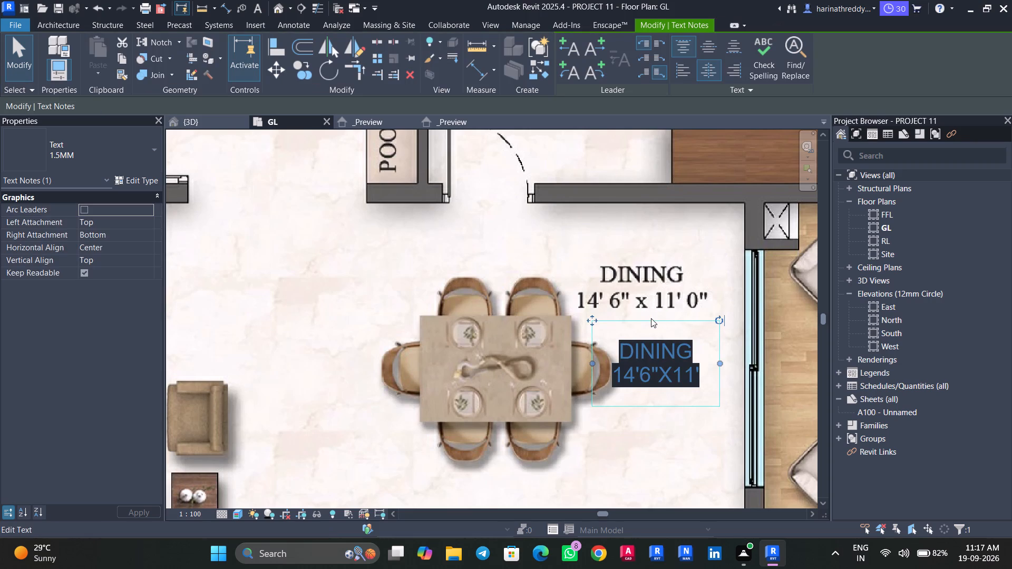
pyautogui.moveTo(651, 318); pyautogui.dragTo(648, 309)
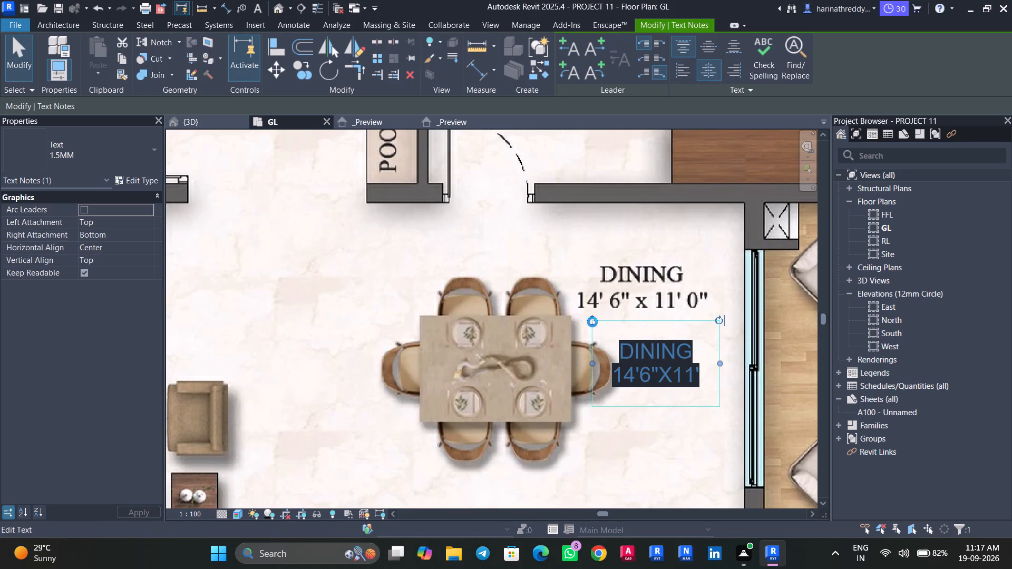
pyautogui.click(596, 311)
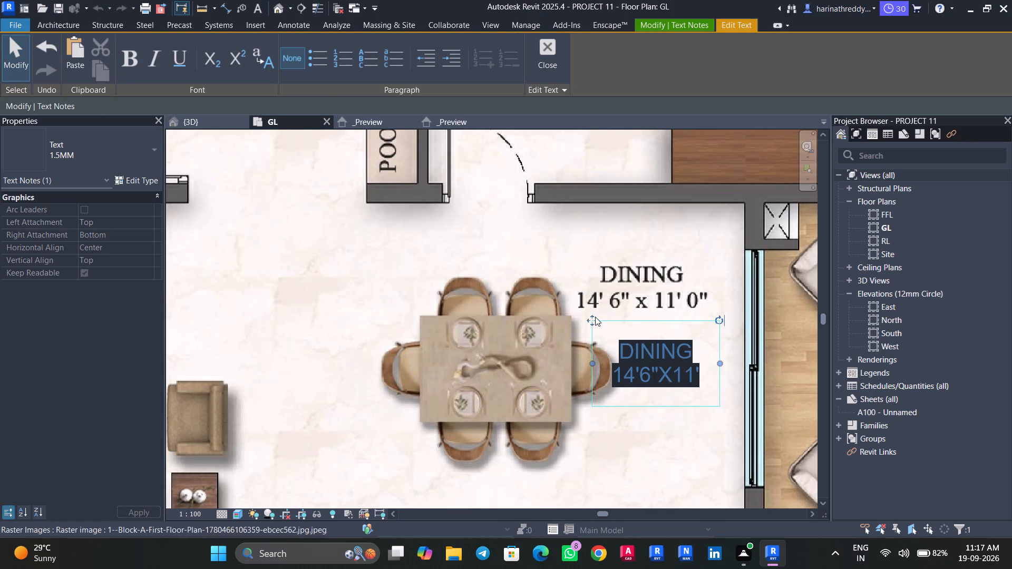
pyautogui.moveTo(591, 318); pyautogui.dragTo(581, 242)
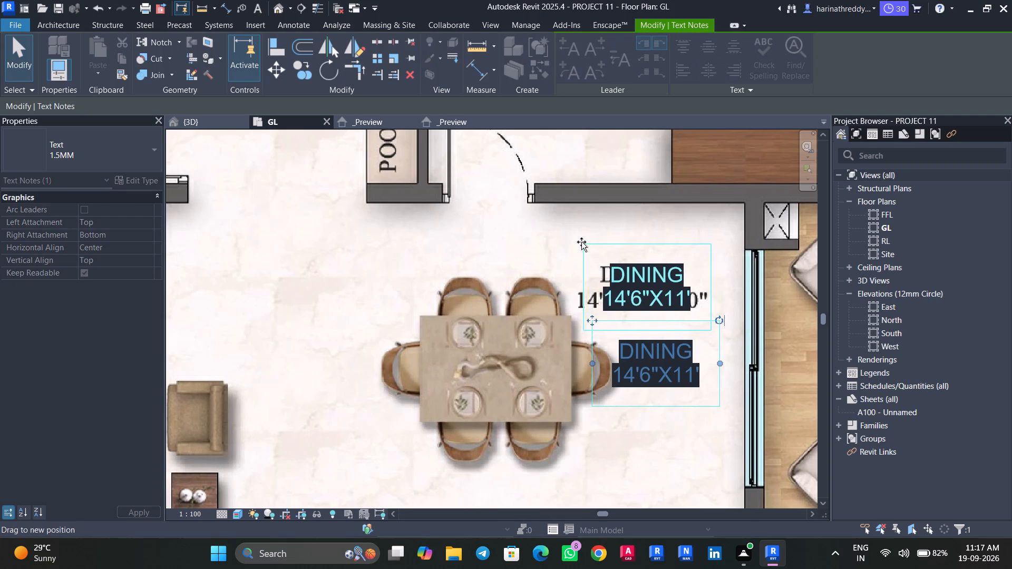
pyautogui.moveTo(581, 242); pyautogui.dragTo(580, 237)
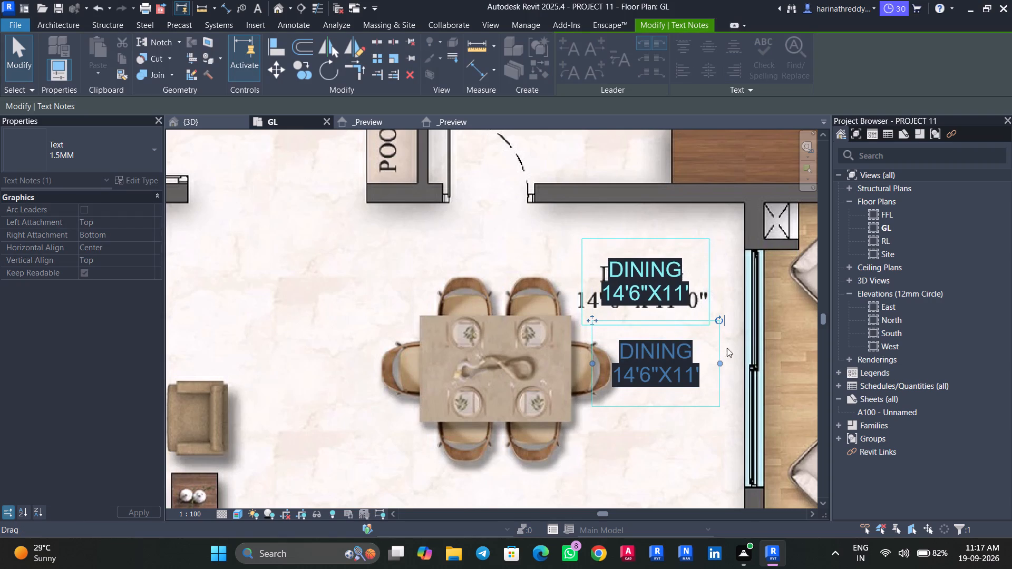
# Change the balcony note beside the dining area to read 5' WIDE BALCONY.
pyautogui.scroll(-6, 742, 379)
pyautogui.moveTo(737, 374); pyautogui.dragTo(617, 344, button='middle')
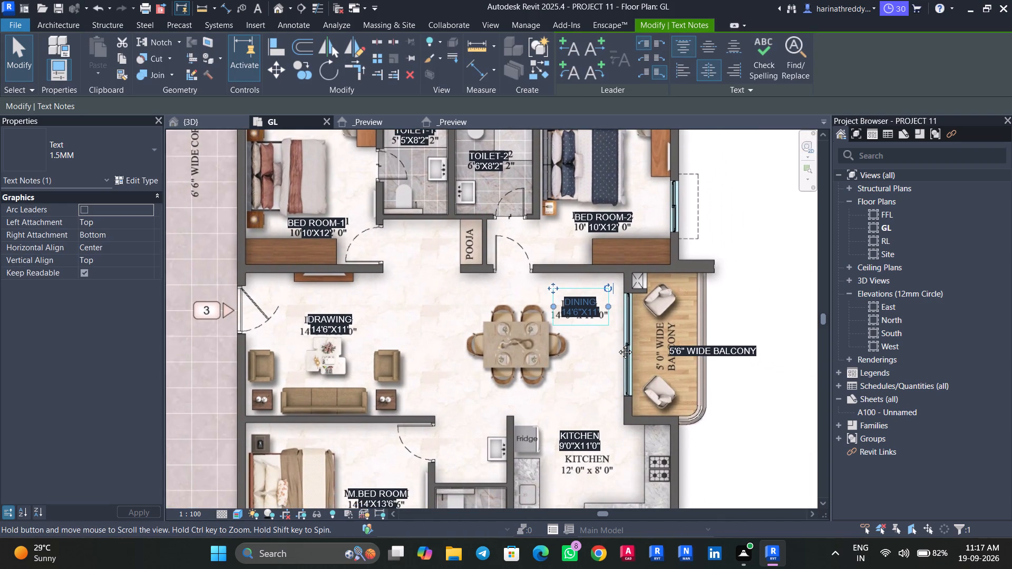
pyautogui.moveTo(617, 344); pyautogui.dragTo(615, 305, button='middle')
pyautogui.scroll(5, 722, 331)
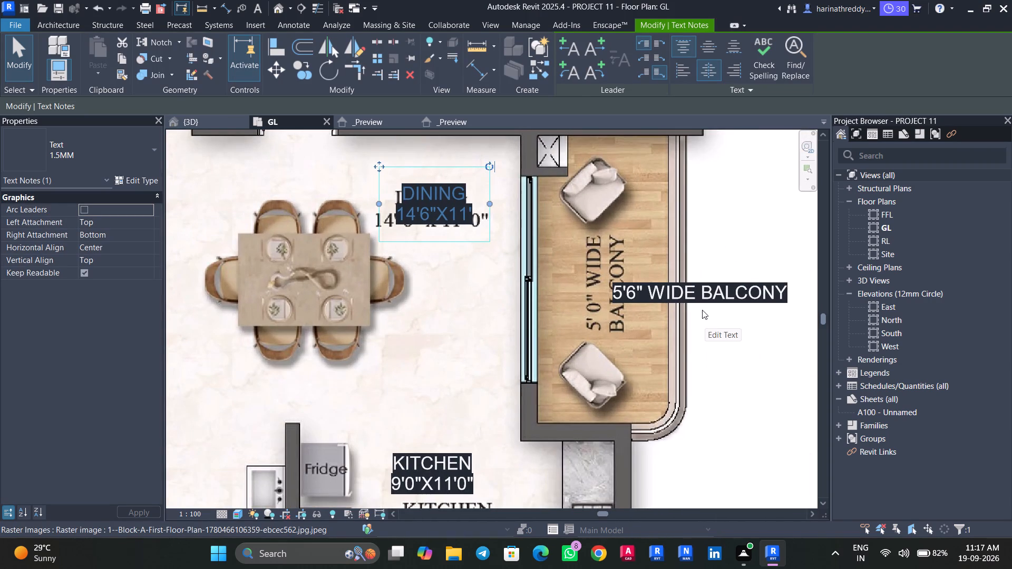
pyautogui.click(704, 295)
pyautogui.press('Tab')
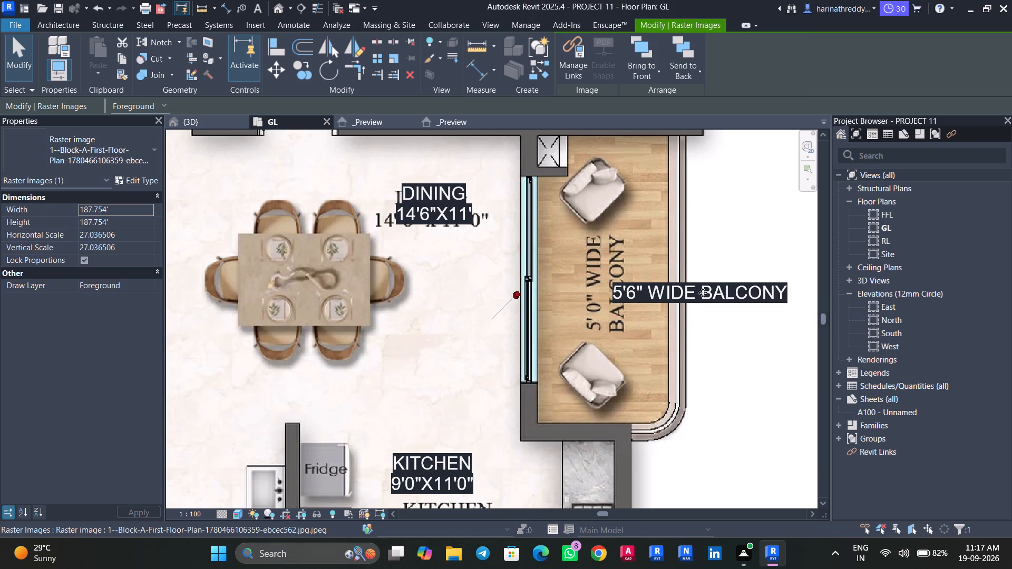
pyautogui.click(703, 292)
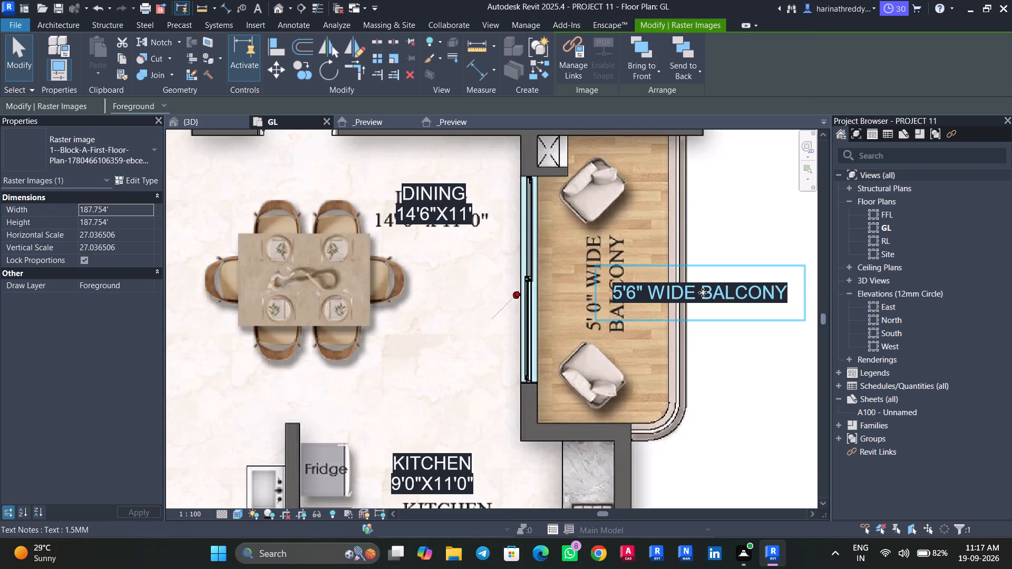
pyautogui.doubleClick(633, 292)
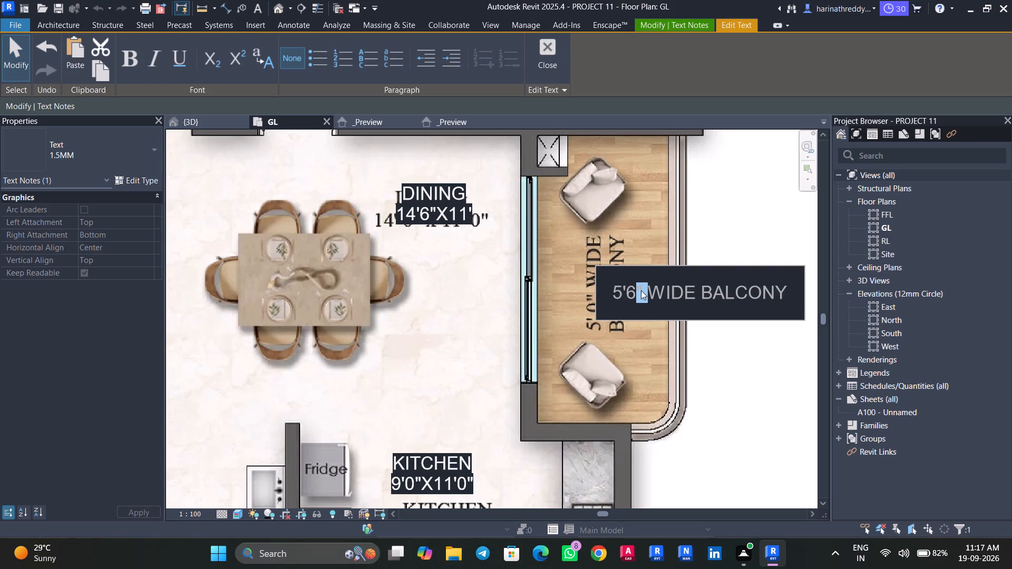
pyautogui.press('BackSpace')
pyautogui.press('BackSpace')
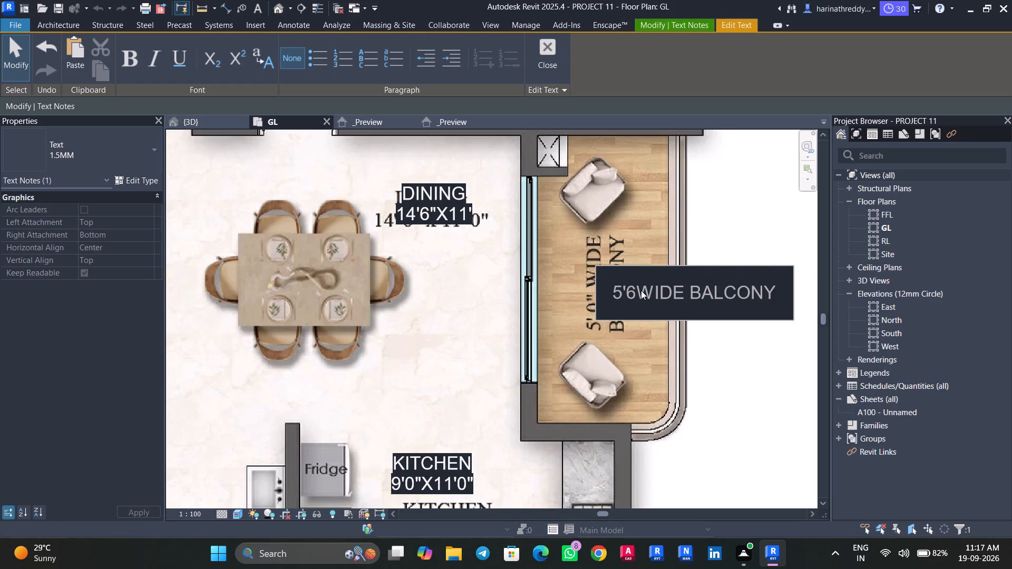
pyautogui.press('space')
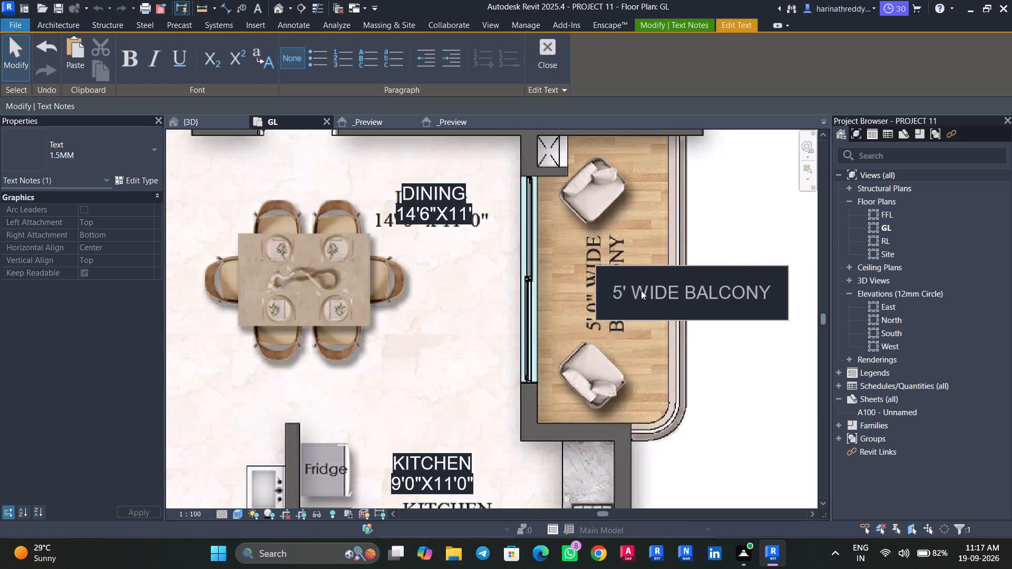
pyautogui.click(617, 340)
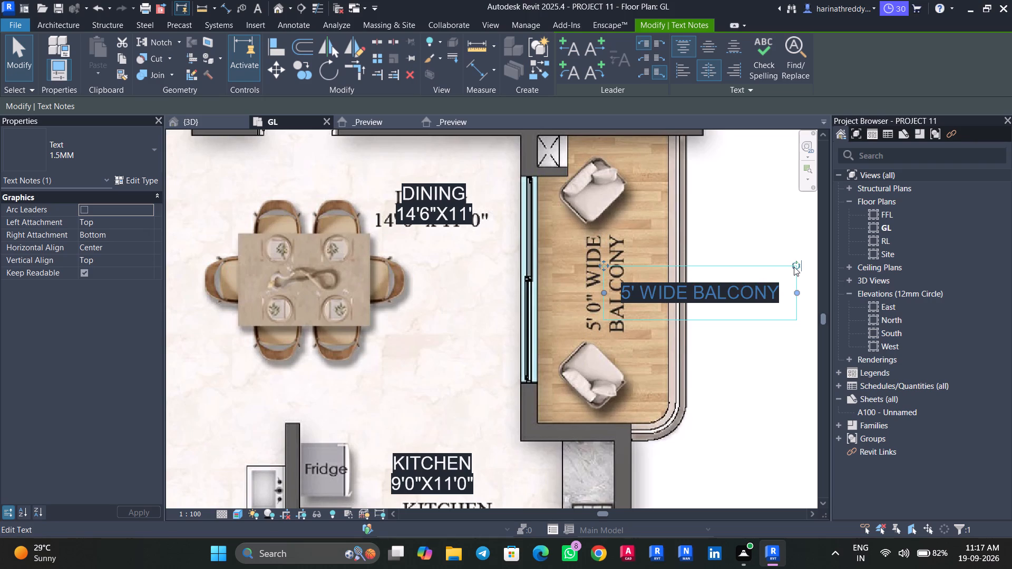
# Rotate the 5' WIDE BALCONY note to read vertically and move it onto the balcony floor beside the printed balcony label.
pyautogui.moveTo(794, 267); pyautogui.dragTo(661, 188)
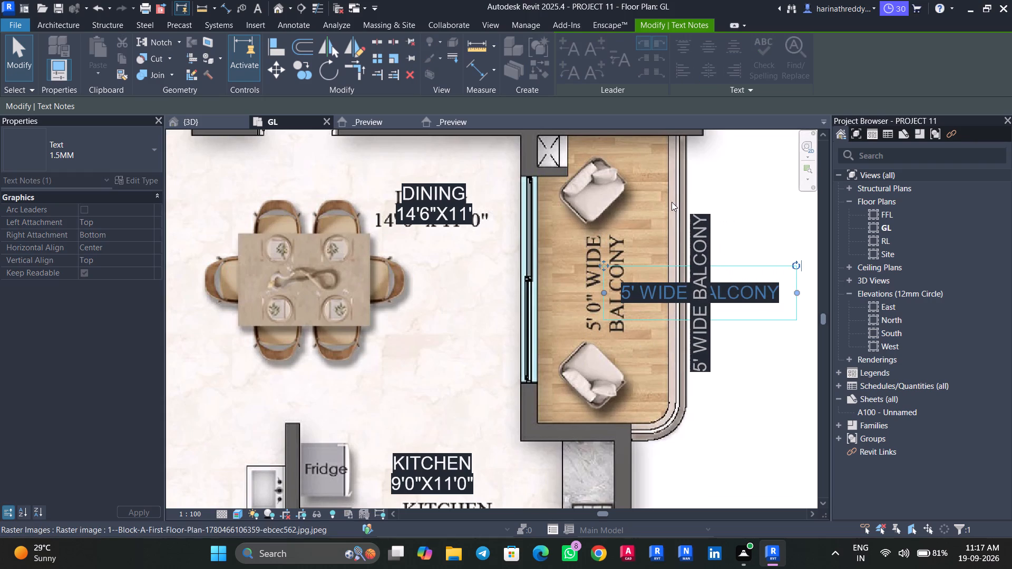
pyautogui.moveTo(671, 389); pyautogui.dragTo(619, 374)
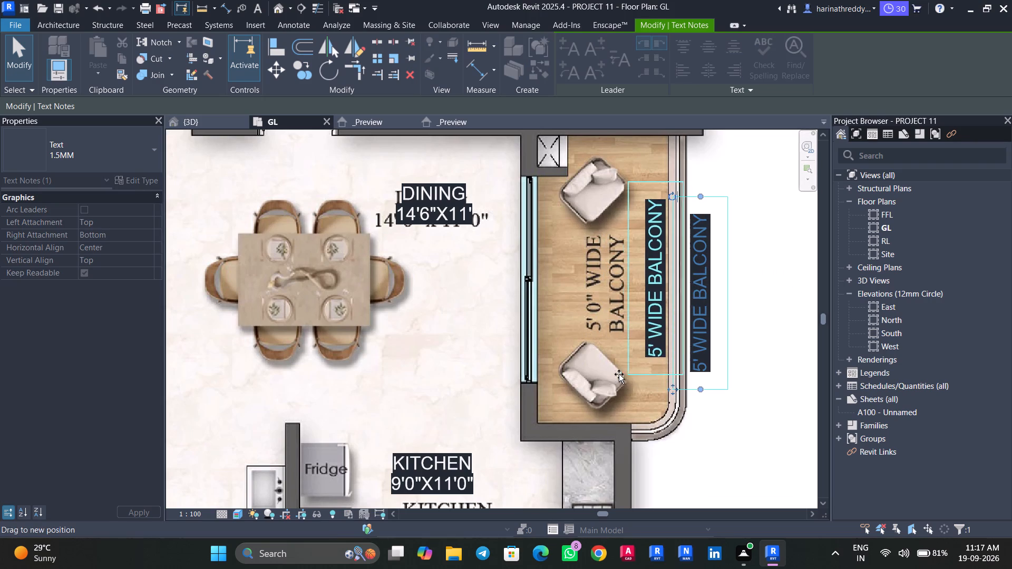
pyautogui.moveTo(619, 374); pyautogui.dragTo(606, 380)
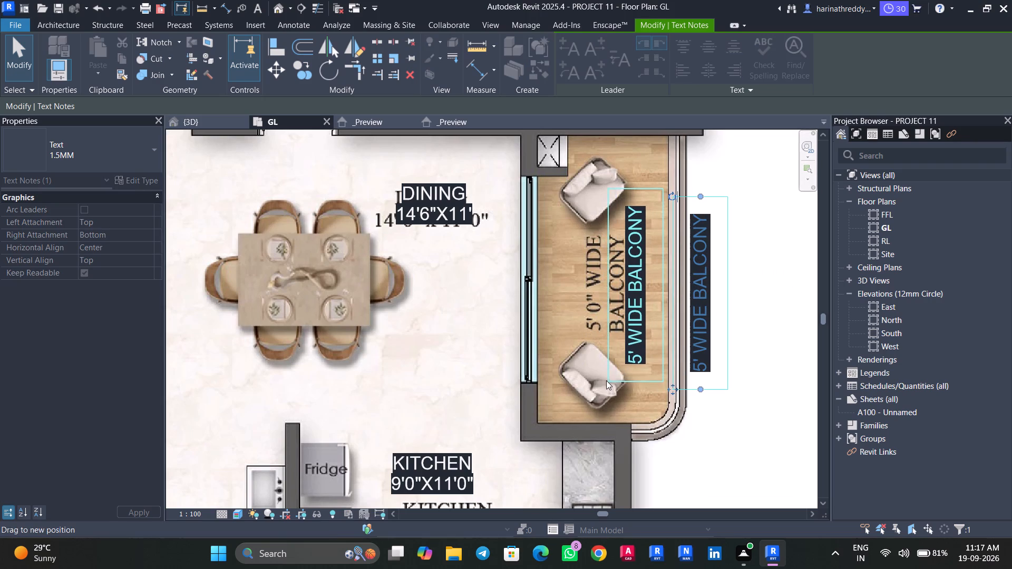
# Change the size line of the KITCHEN note to 12'X8' and finish editing the text.
pyautogui.scroll(-6, 530, 303)
pyautogui.moveTo(480, 489); pyautogui.dragTo(480, 488, button='middle')
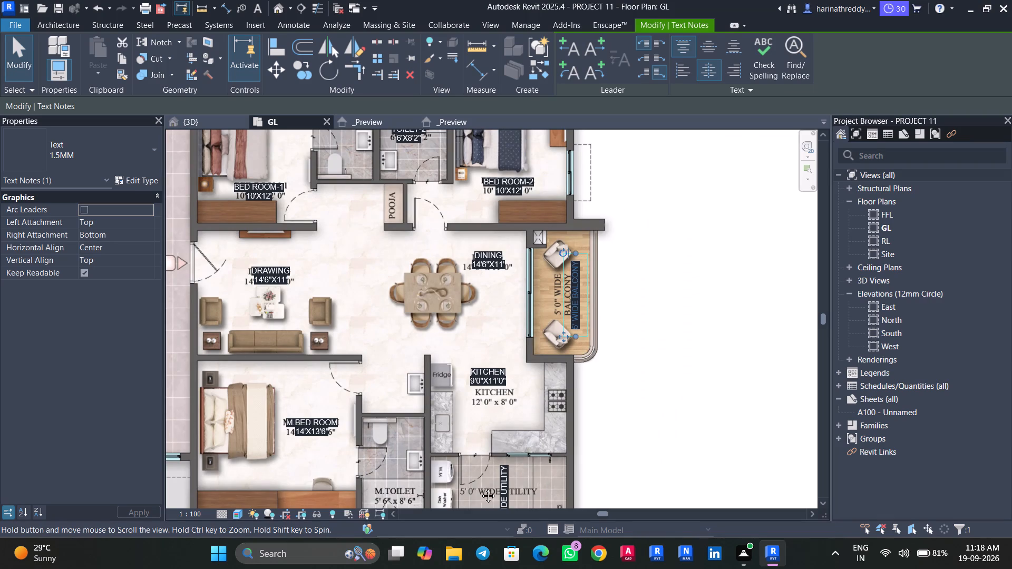
pyautogui.moveTo(480, 488); pyautogui.dragTo(616, 381, button='middle')
pyautogui.scroll(7, 630, 244)
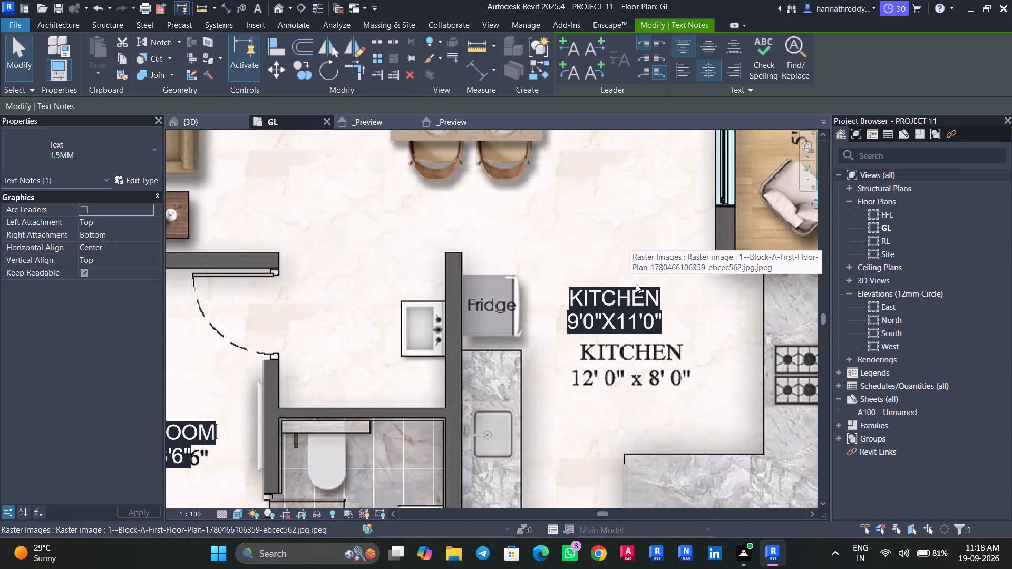
pyautogui.doubleClick(649, 311)
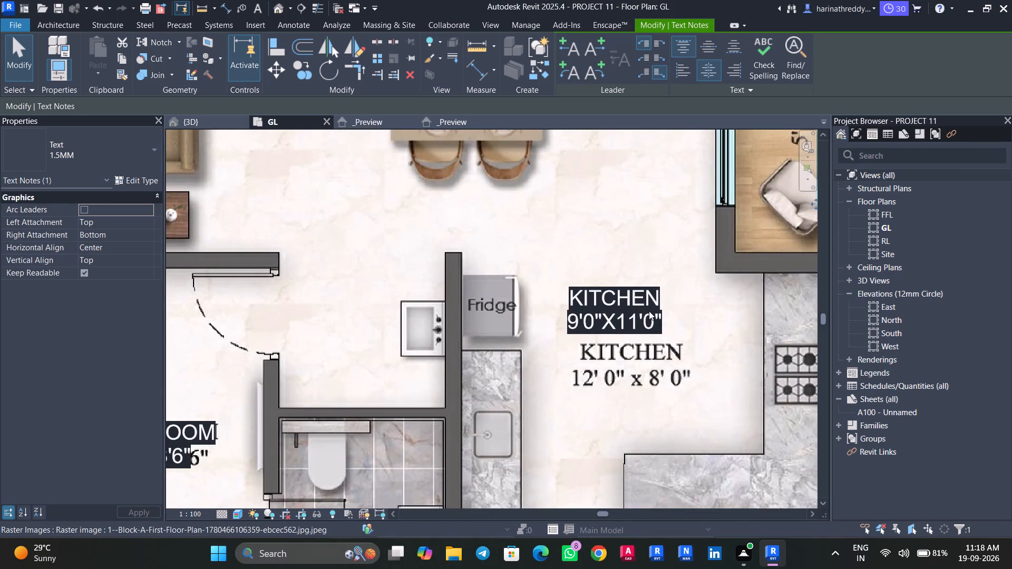
pyautogui.press('Tab')
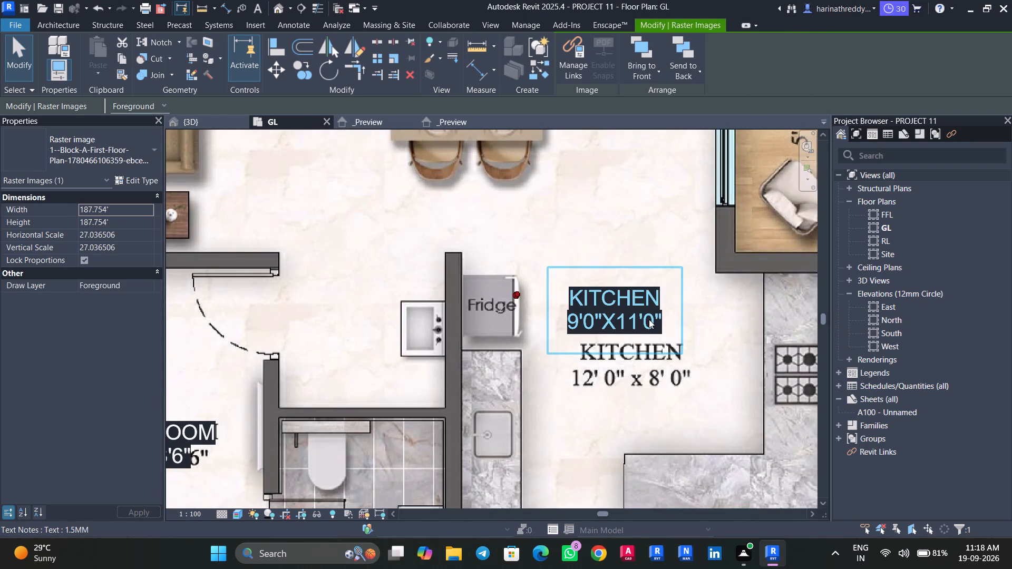
pyautogui.doubleClick(649, 319)
pyautogui.doubleClick(659, 319)
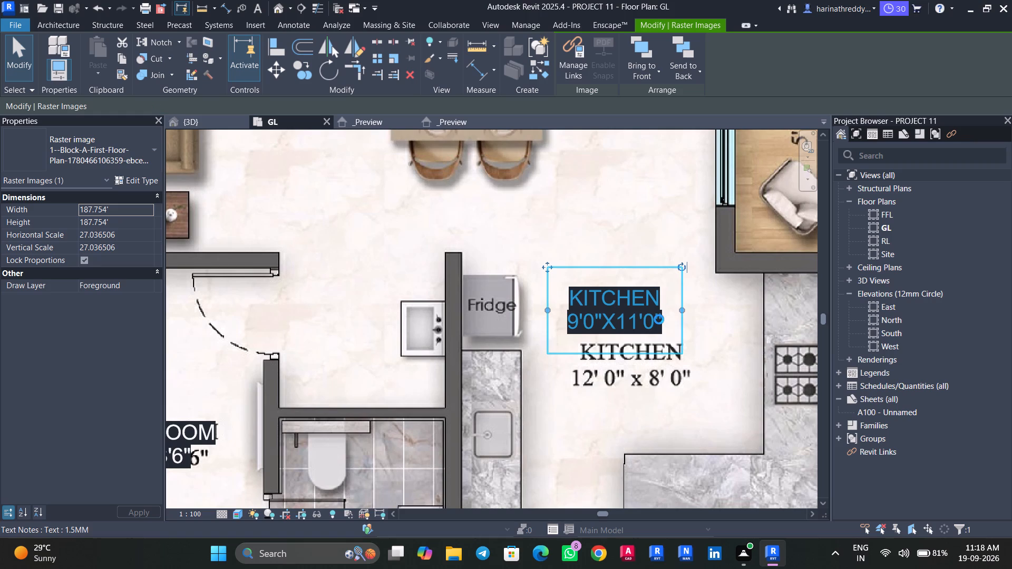
pyautogui.moveTo(661, 320); pyautogui.dragTo(631, 319)
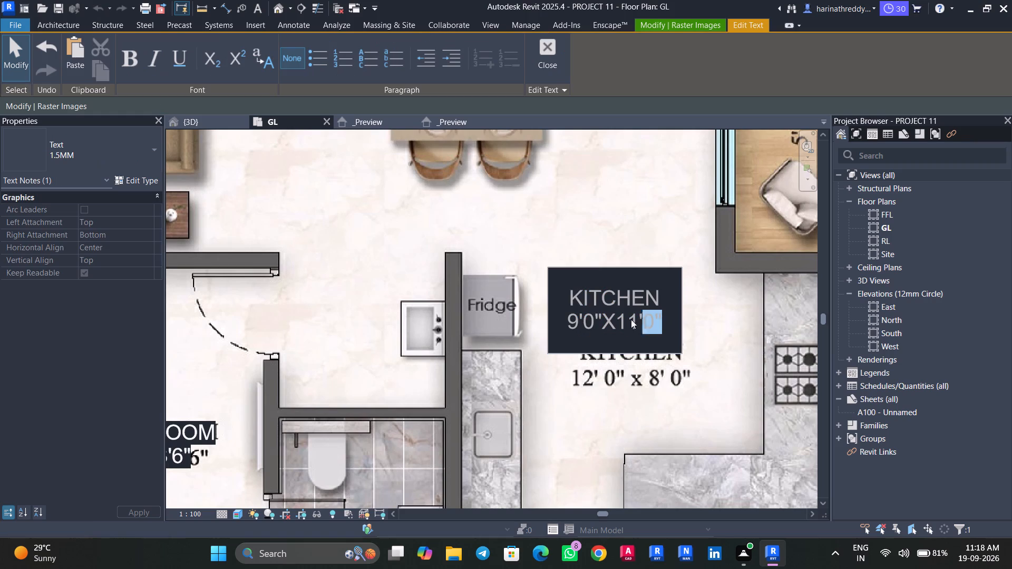
pyautogui.moveTo(631, 319); pyautogui.dragTo(548, 315)
pyautogui.write("12'")
pyautogui.press('x')
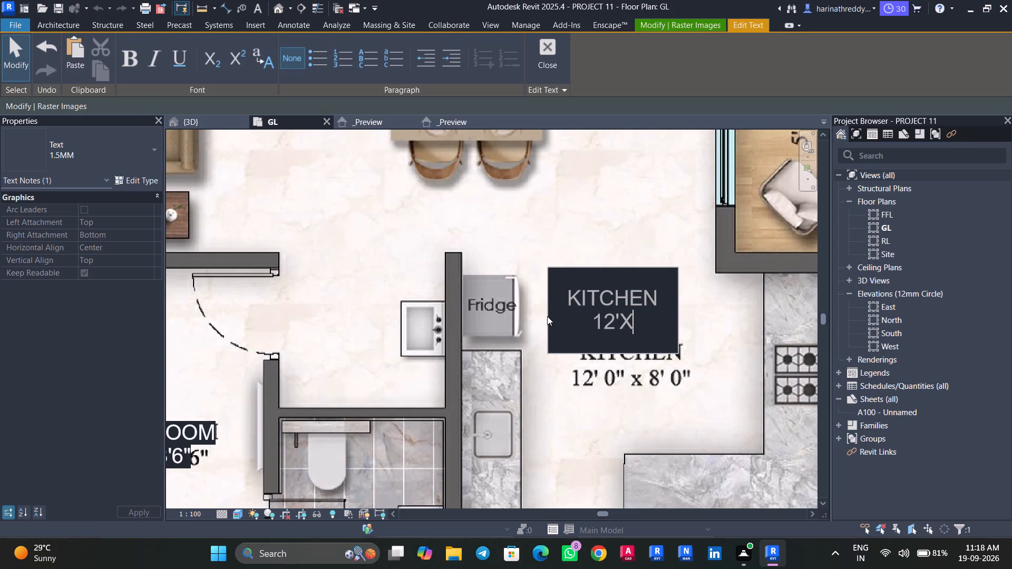
pyautogui.write("8'")
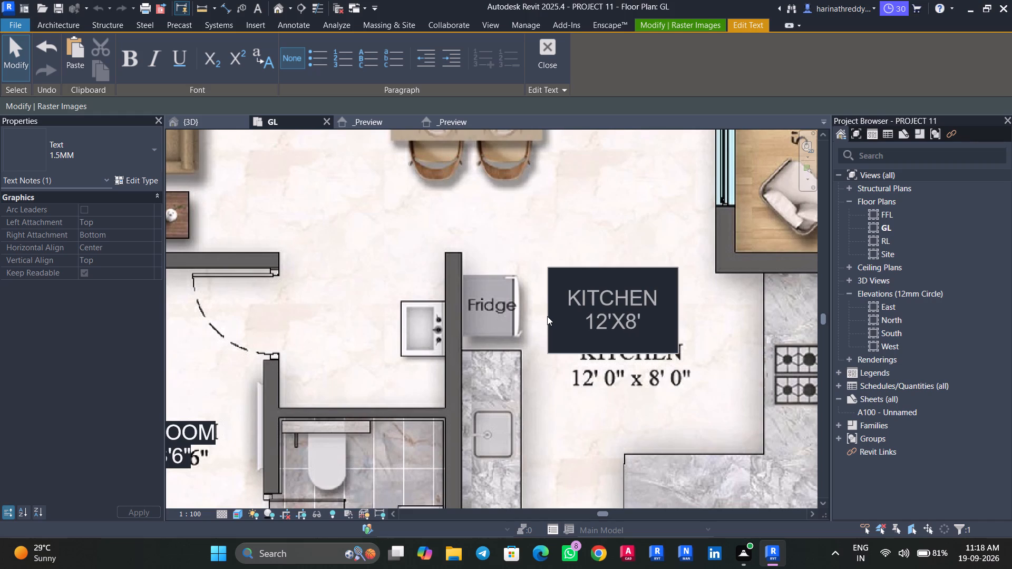
pyautogui.click(607, 393)
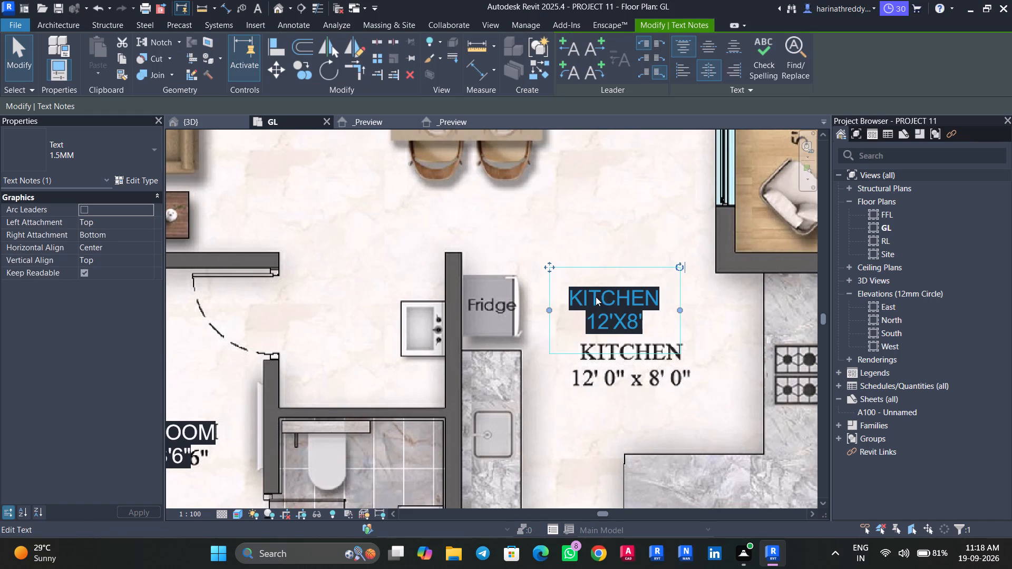
# Move the KITCHEN 12'X8' note down over the image's printed KITCHEN label.
pyautogui.moveTo(552, 270); pyautogui.dragTo(567, 334)
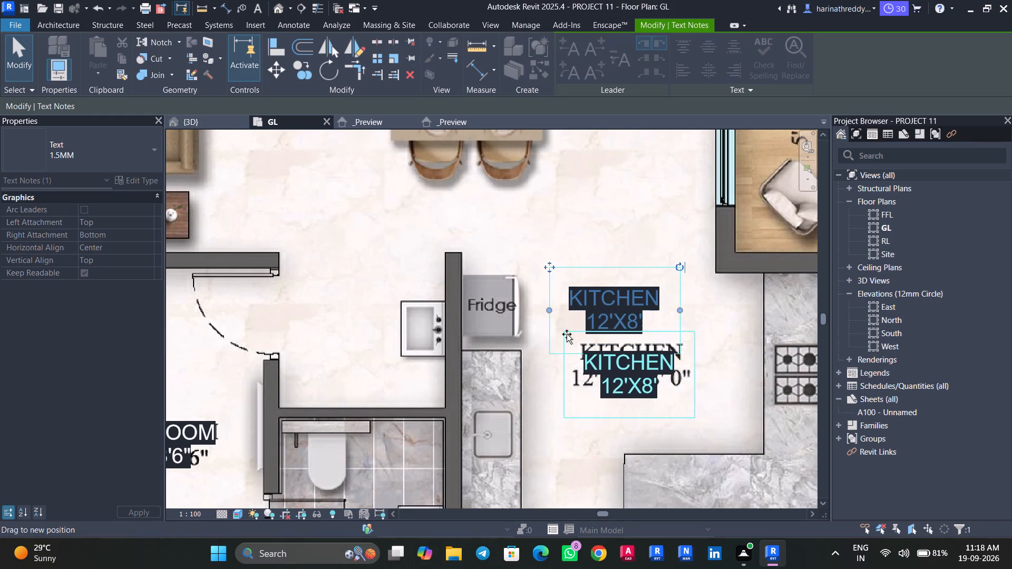
pyautogui.moveTo(567, 334); pyautogui.dragTo(571, 329)
# Copy the TOILET-1 note from the toilet beside bed room 1 into the master bedroom's toilet.
pyautogui.scroll(-5, 507, 313)
pyautogui.moveTo(419, 319); pyautogui.dragTo(584, 319, button='middle')
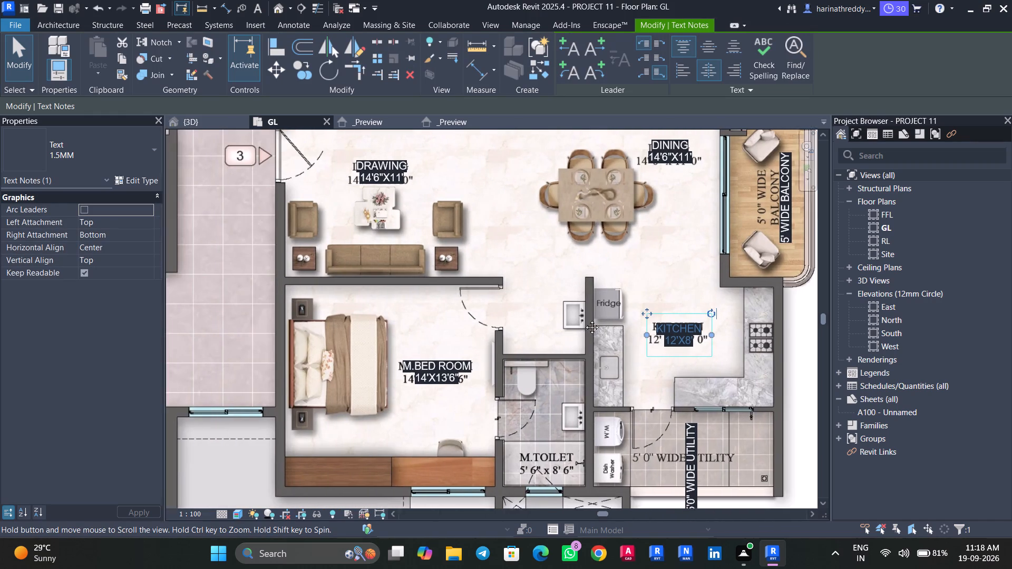
pyautogui.moveTo(584, 319); pyautogui.dragTo(433, 266, button='middle')
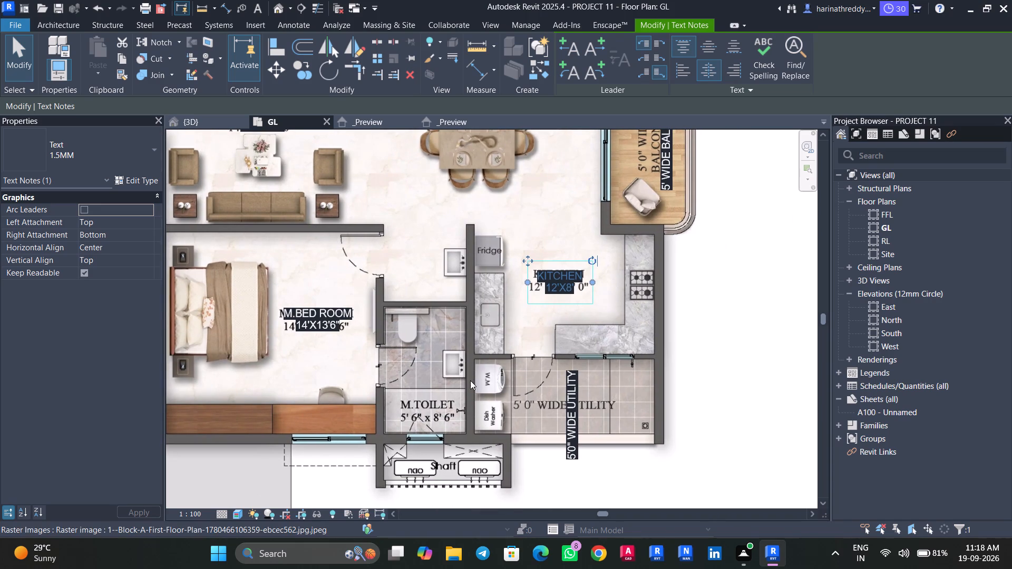
pyautogui.scroll(-8, 399, 285)
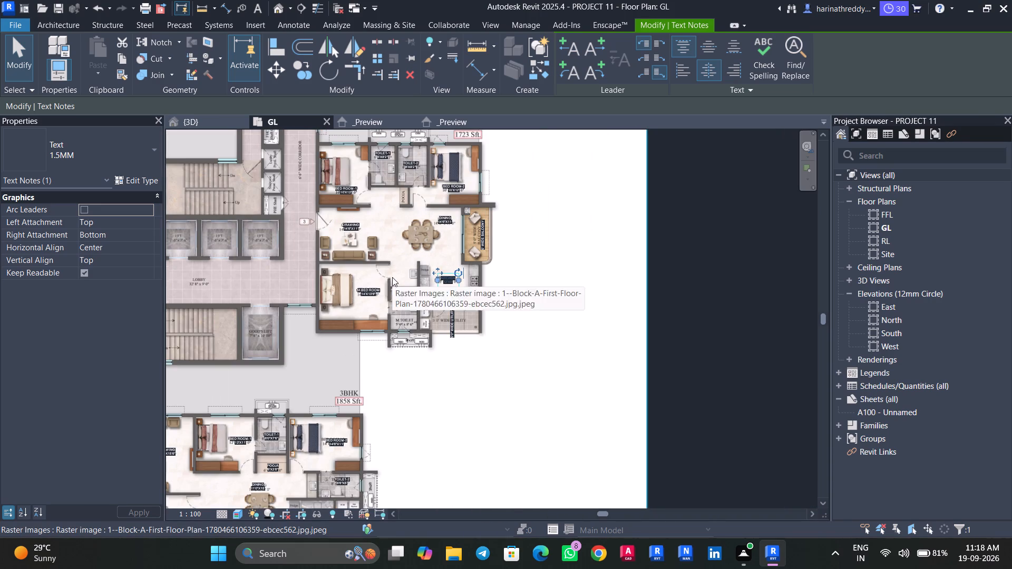
pyautogui.moveTo(392, 277); pyautogui.dragTo(398, 330, button='middle')
pyautogui.scroll(6, 386, 301)
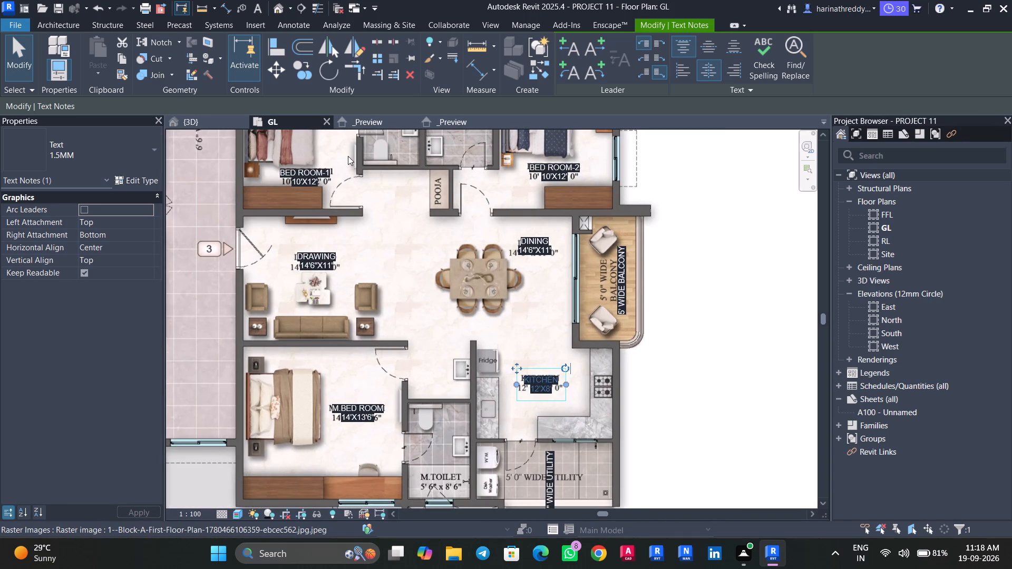
pyautogui.moveTo(358, 170); pyautogui.dragTo(385, 248, button='middle')
pyautogui.click(417, 174)
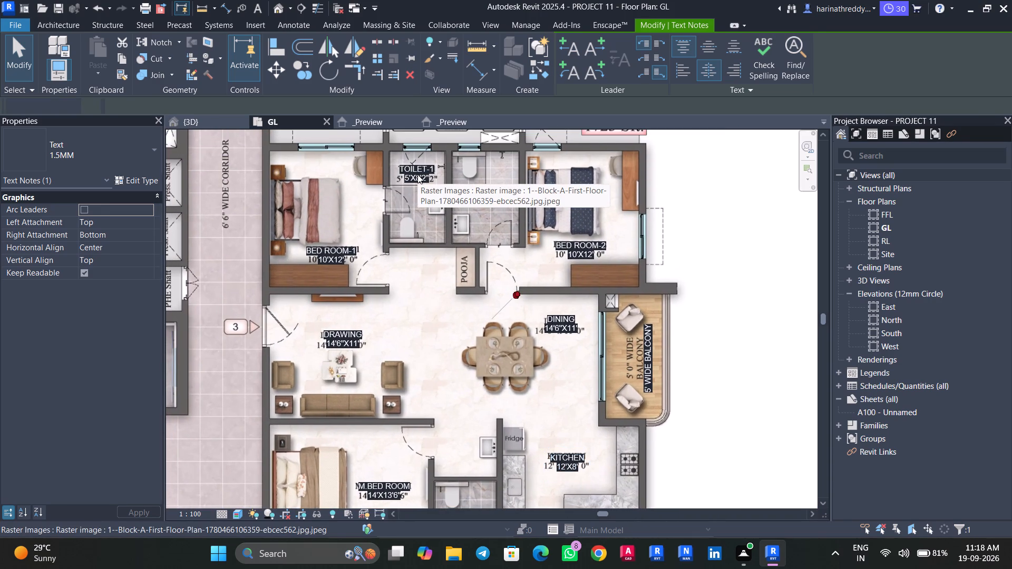
pyautogui.press('Tab')
pyautogui.press('Tab')
pyautogui.click(418, 174)
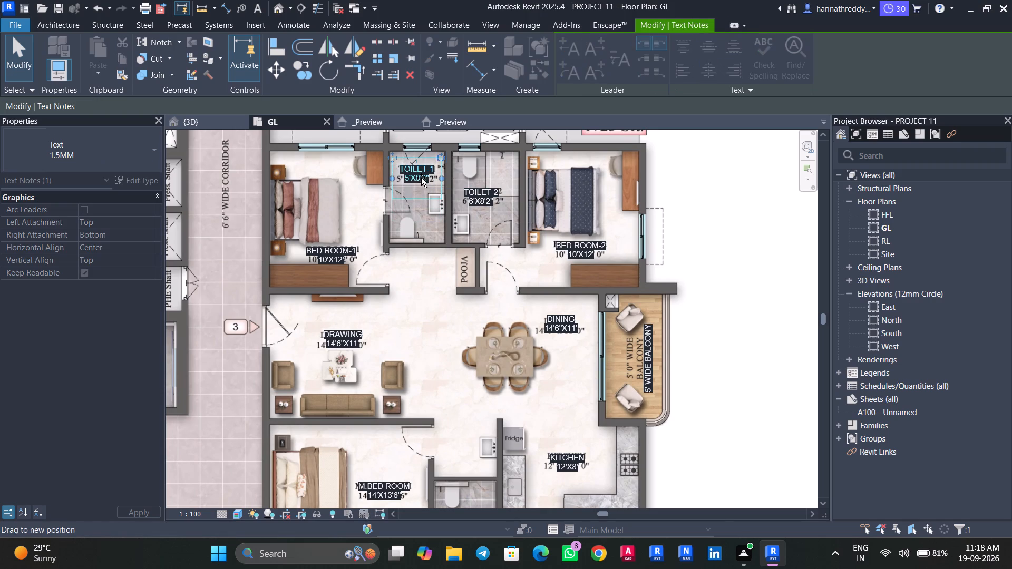
pyautogui.keyDown('ctrl'); pyautogui.moveTo(421, 178); pyautogui.dragTo(431, 227); pyautogui.keyUp('ctrl')
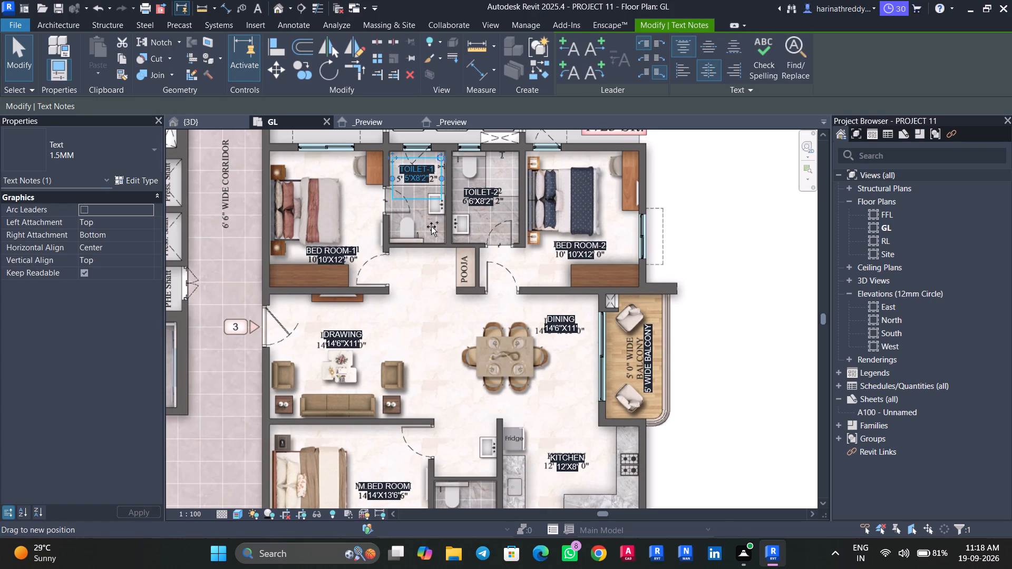
pyautogui.keyDown('ctrl'); pyautogui.moveTo(431, 227); pyautogui.dragTo(471, 498); pyautogui.keyUp('ctrl')
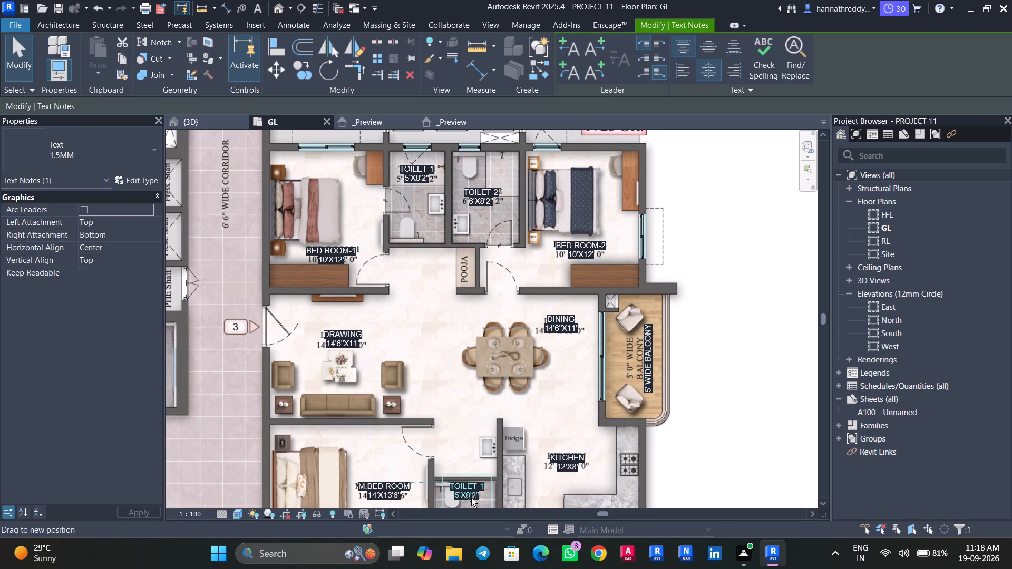
pyautogui.keyDown('ctrl'); pyautogui.moveTo(471, 498); pyautogui.dragTo(471, 499); pyautogui.keyUp('ctrl')
# Move the copied TOILET-1 note down within the master toilet, just above the printed M.TOILET label.
pyautogui.moveTo(471, 499); pyautogui.dragTo(450, 378, button='middle')
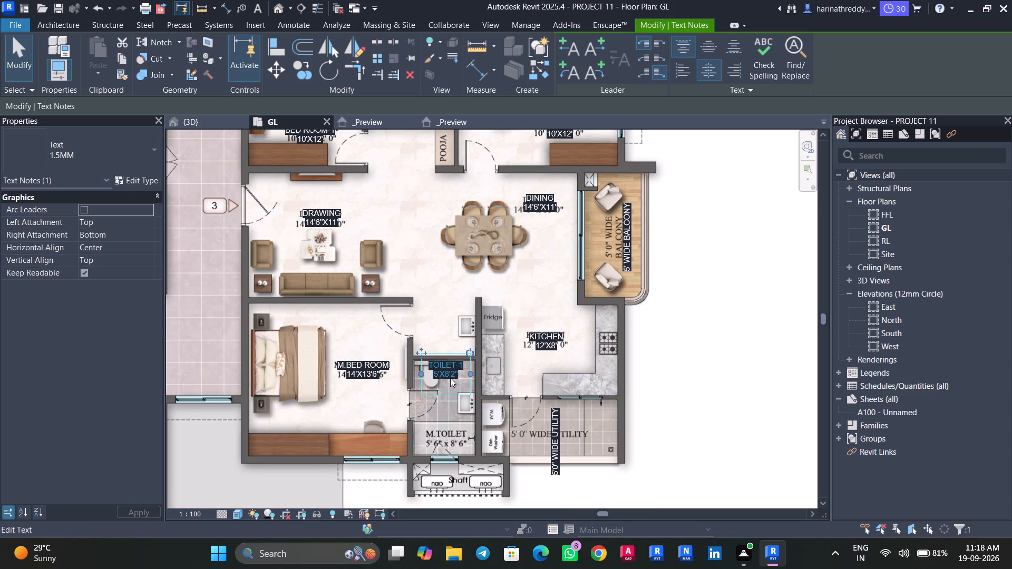
pyautogui.scroll(1, 448, 393)
pyautogui.moveTo(448, 393); pyautogui.dragTo(447, 393, button='middle')
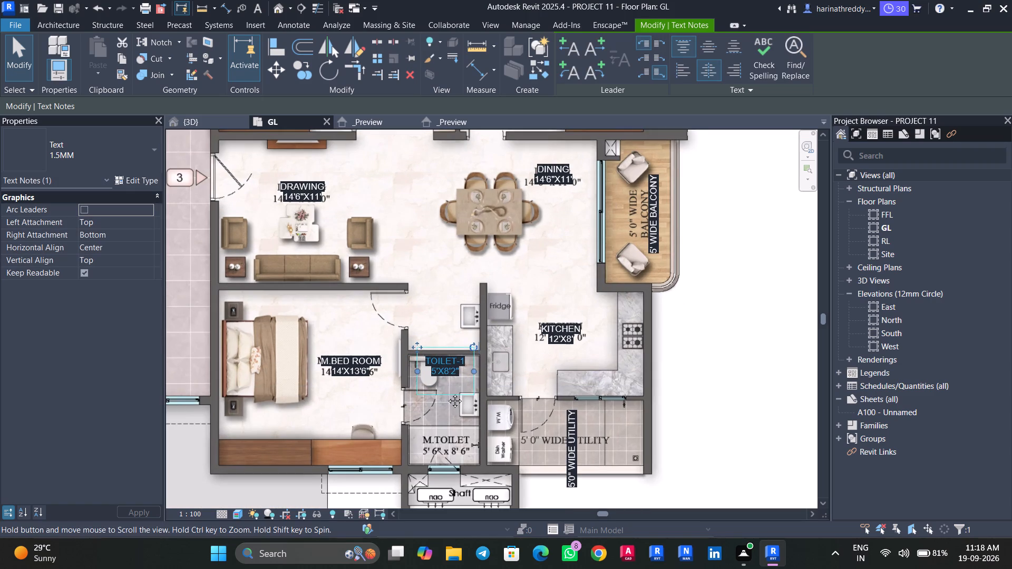
pyautogui.moveTo(447, 393); pyautogui.dragTo(441, 347, button='middle')
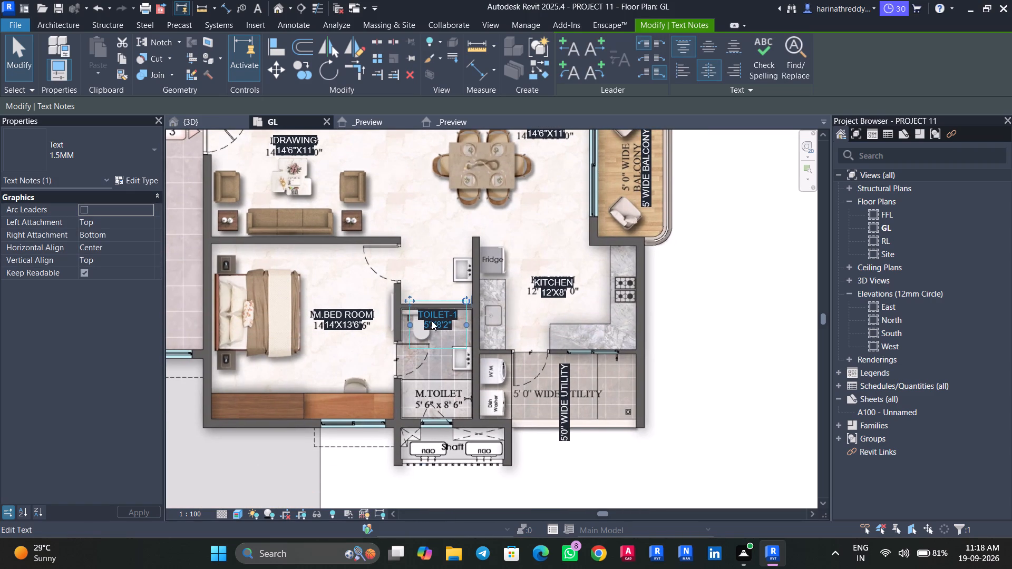
pyautogui.moveTo(433, 318); pyautogui.dragTo(434, 384)
pyautogui.moveTo(434, 384); pyautogui.dragTo(434, 390)
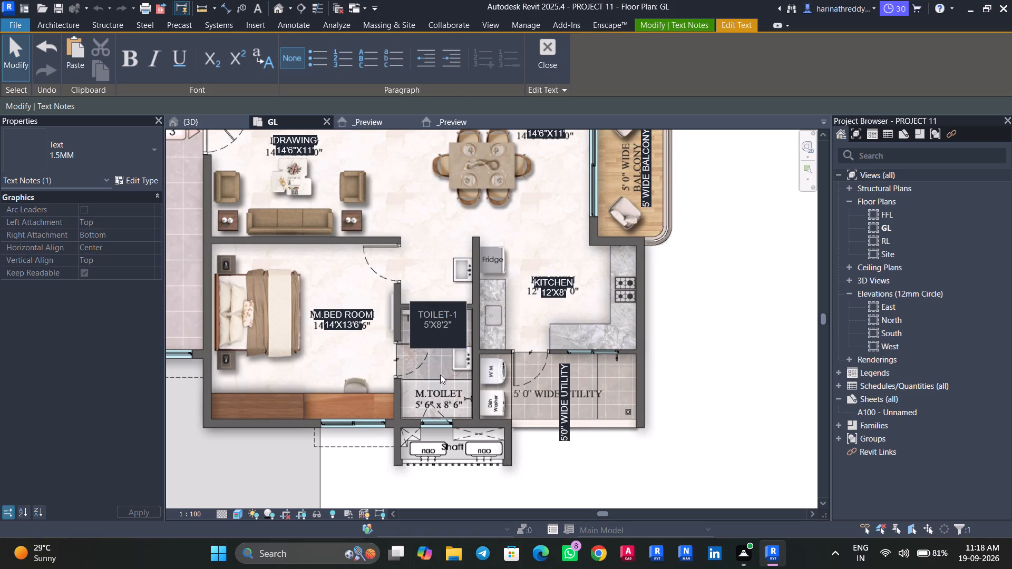
pyautogui.scroll(5, 424, 322)
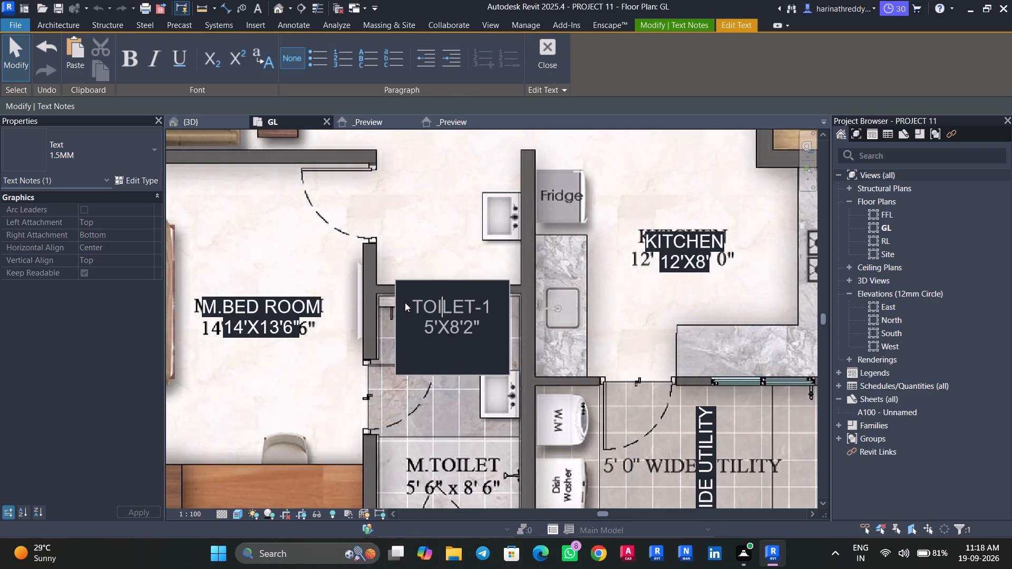
pyautogui.click(435, 263)
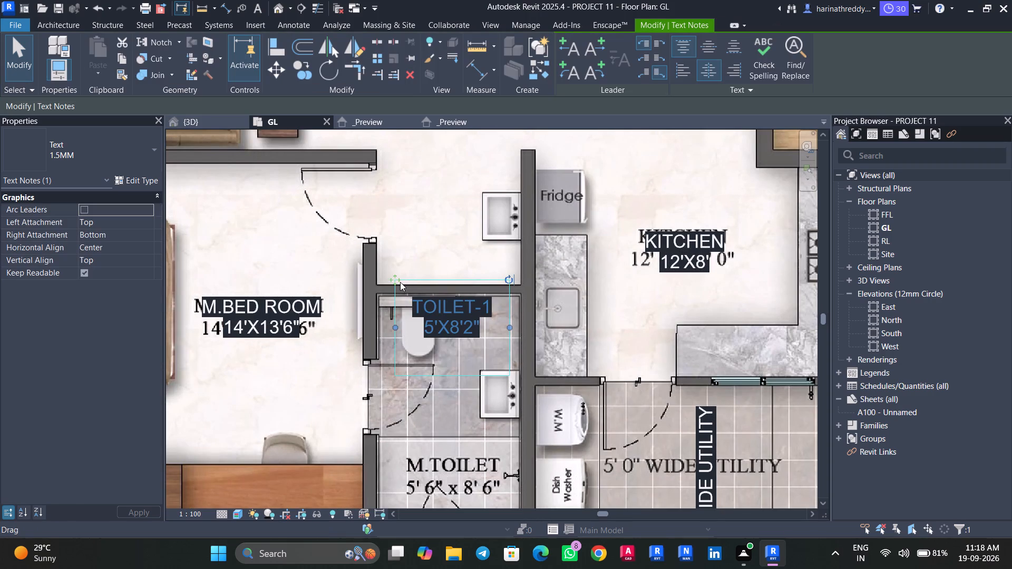
pyautogui.moveTo(400, 282); pyautogui.dragTo(388, 361)
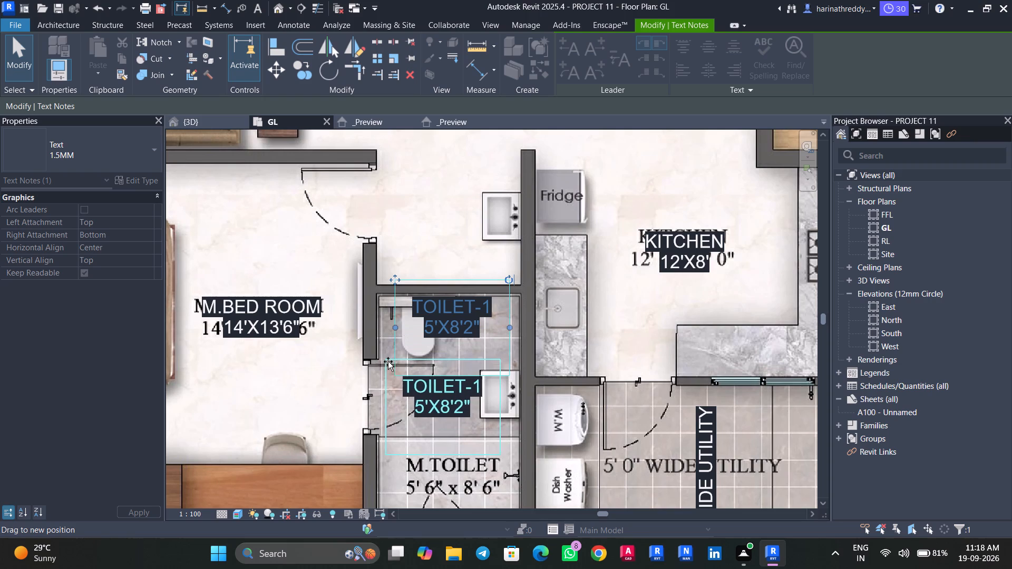
pyautogui.moveTo(388, 361); pyautogui.dragTo(395, 361)
# Change the name line of the copied toilet note to M.TOILET.
pyautogui.scroll(3, 452, 389)
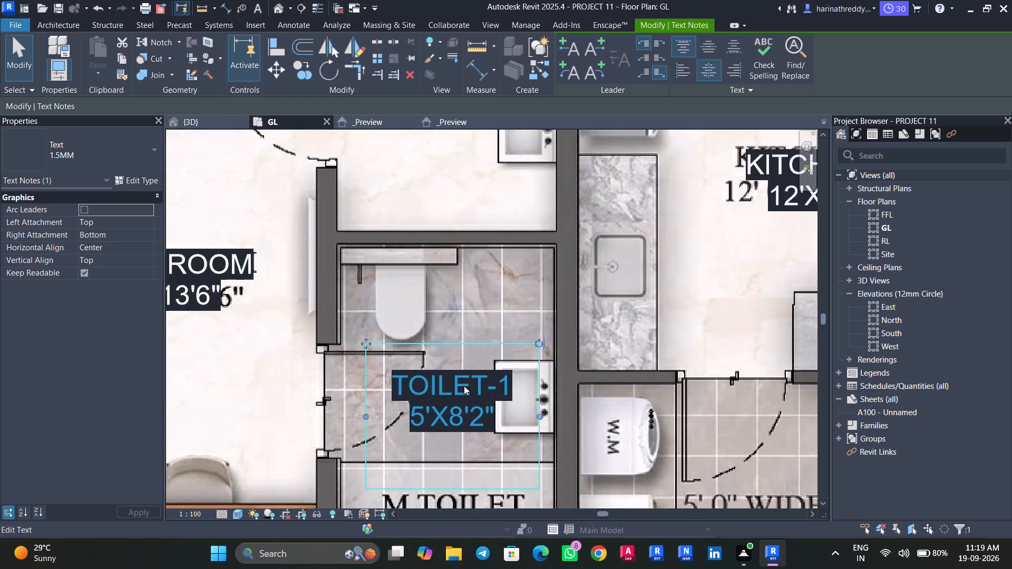
pyautogui.scroll(-4, 471, 385)
pyautogui.doubleClick(490, 384)
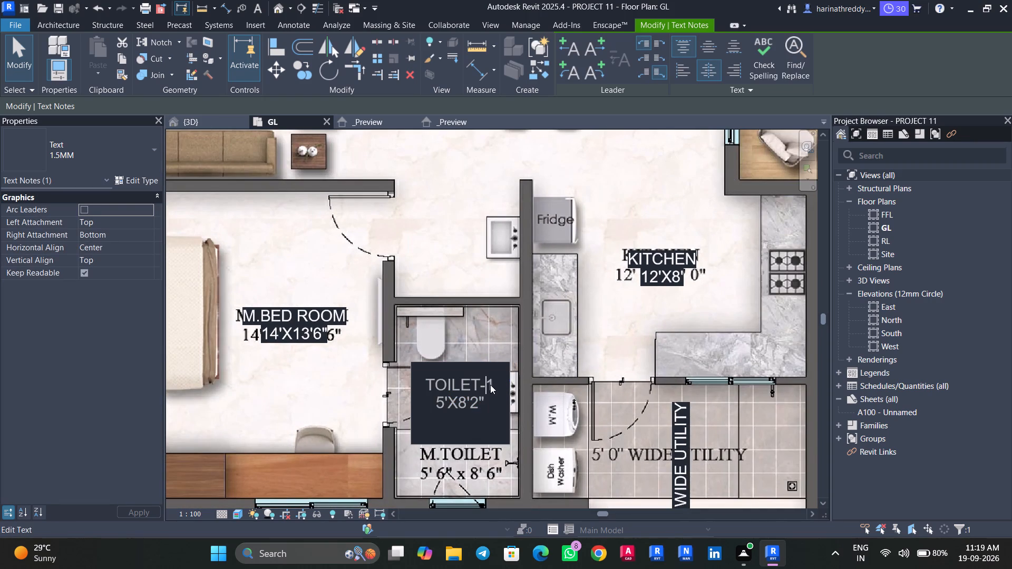
pyautogui.moveTo(490, 385); pyautogui.dragTo(438, 386)
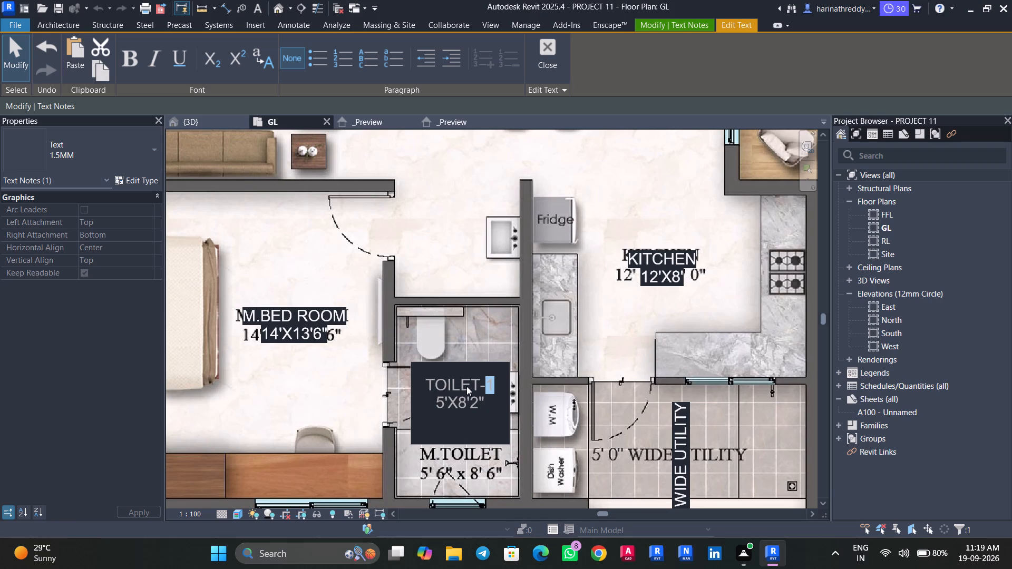
pyautogui.press('BackSpace')
pyautogui.press('BackSpace')
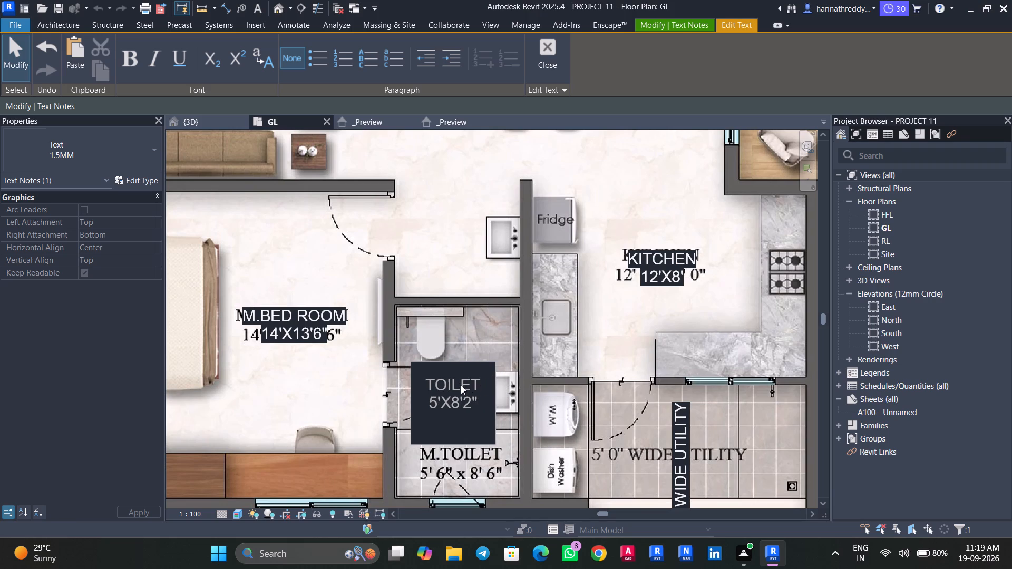
pyautogui.press('Left')
pyautogui.press('Left')
pyautogui.press('Left')
pyautogui.press('Left')
pyautogui.press('Left')
pyautogui.press('Left')
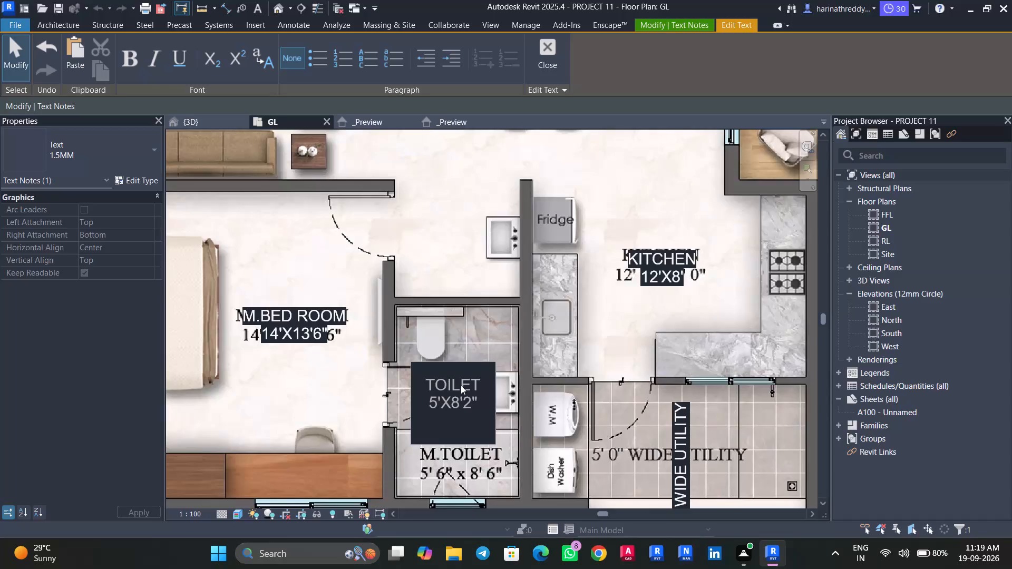
pyautogui.press('m')
pyautogui.press('.')
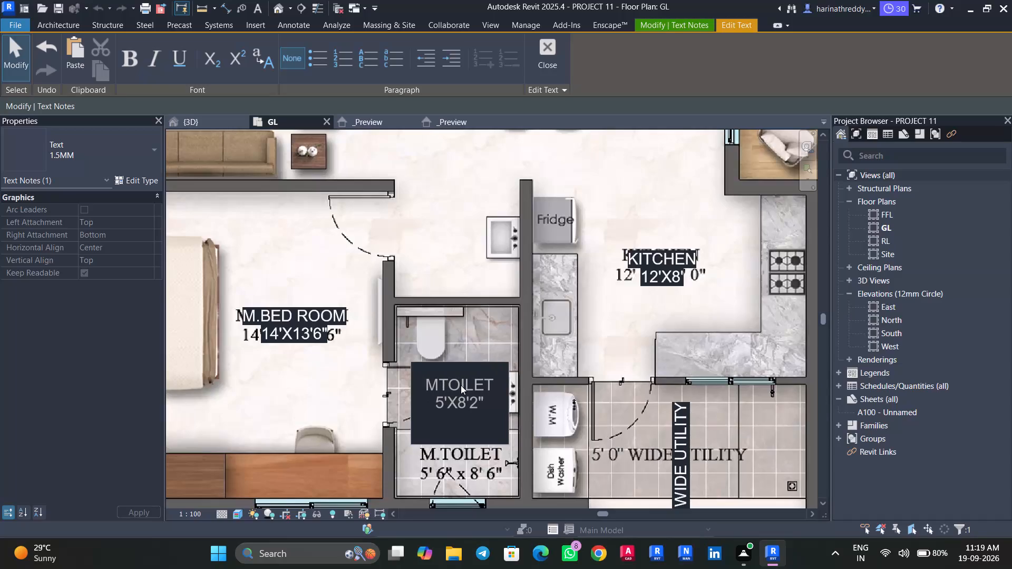
# Change the size line of the M.TOILET note to 5'6"X8'6" and finish editing the text.
pyautogui.click(484, 402)
pyautogui.moveTo(484, 402); pyautogui.dragTo(437, 406)
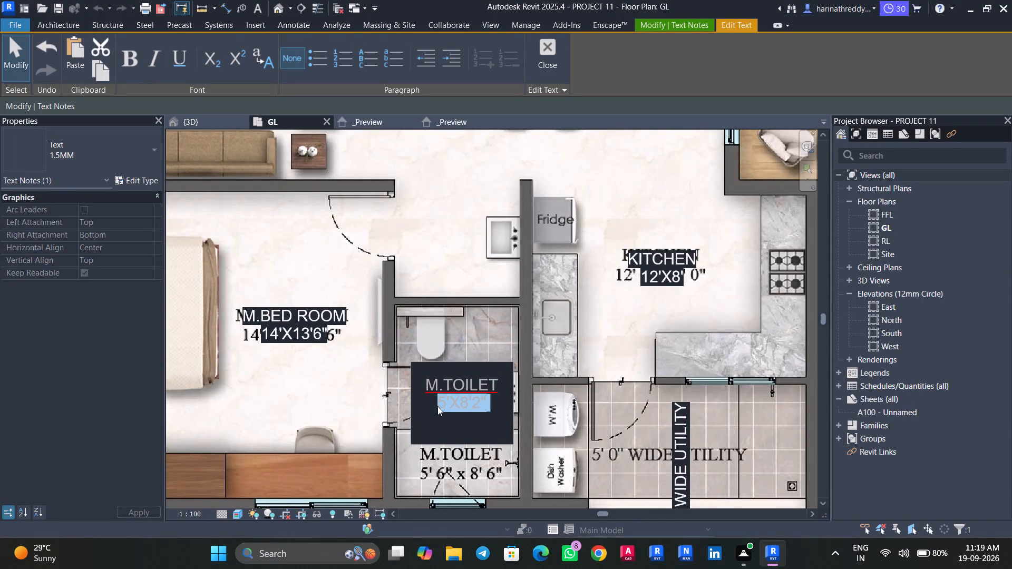
pyautogui.press('5')
pyautogui.press("'")
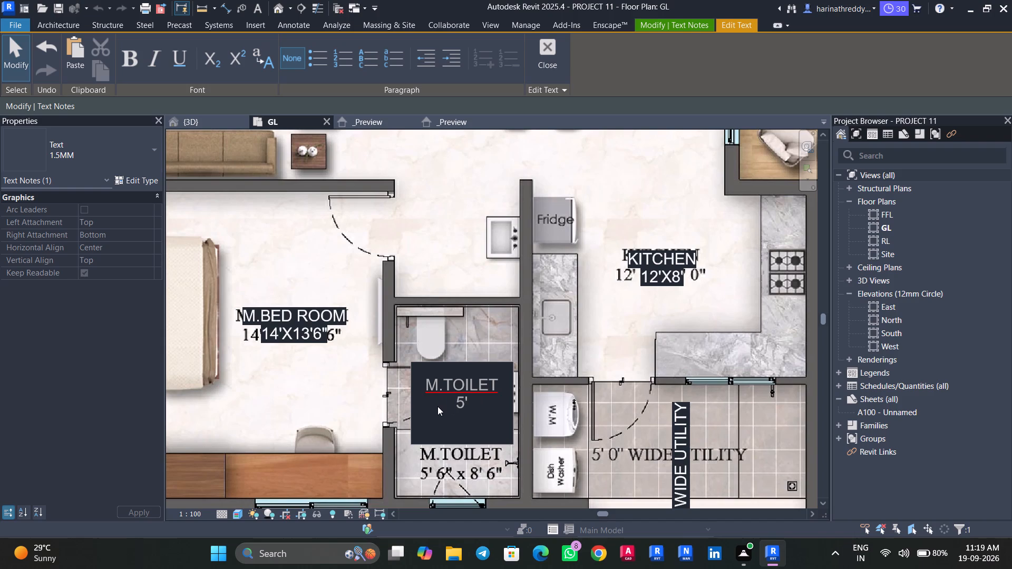
pyautogui.press('6')
pyautogui.hotkey('shift', '"')
pyautogui.press('x')
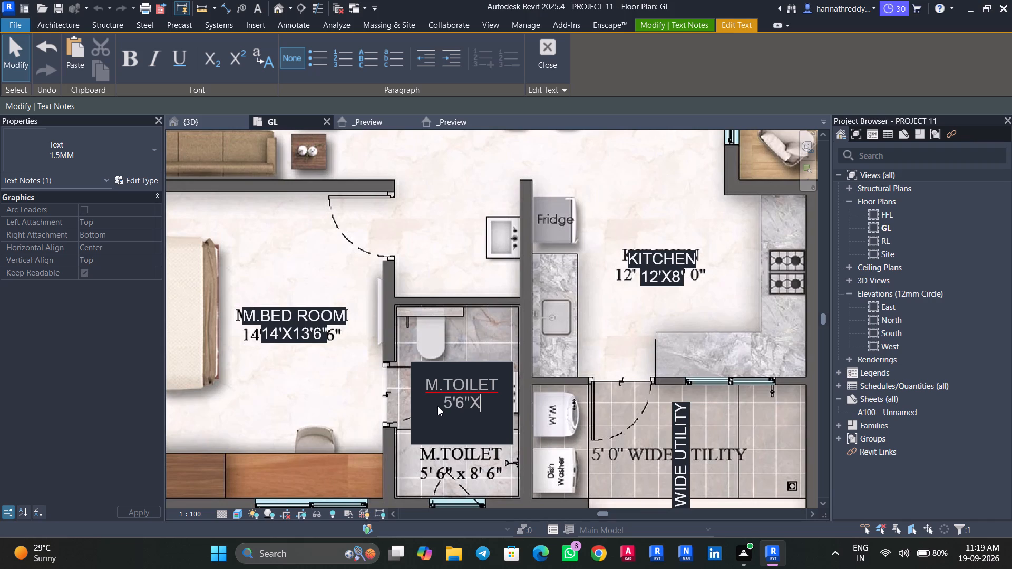
pyautogui.press('8')
pyautogui.press("'")
pyautogui.press('6')
pyautogui.hotkey('shift', '"')
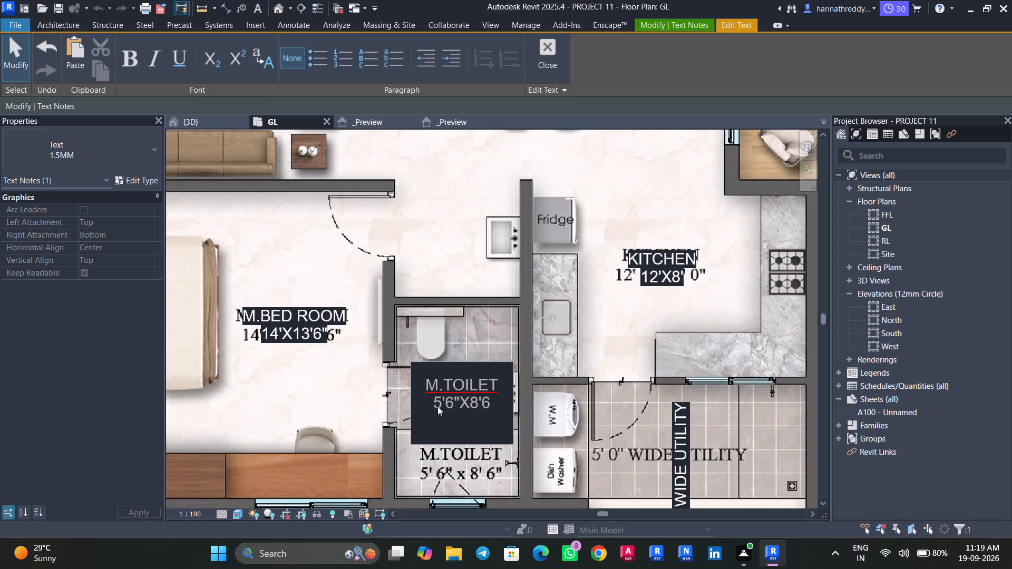
pyautogui.click(390, 348)
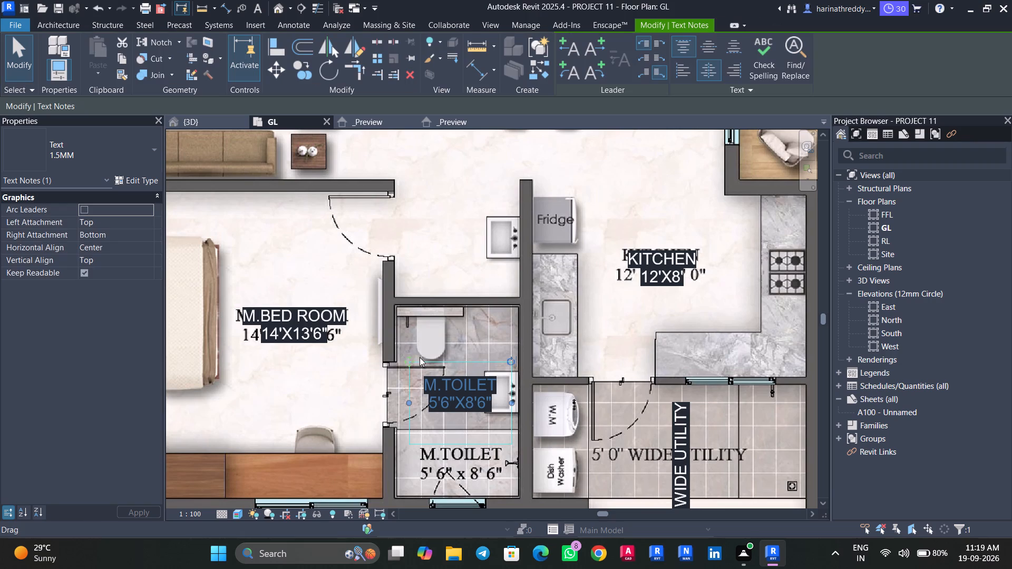
# Move the M.TOILET note down over the image's printed M.TOILET label.
pyautogui.moveTo(408, 360); pyautogui.dragTo(405, 427)
# Rotate the vertical 5'0" WIDE UTILITY note to horizontal and move it over the image's printed utility label.
pyautogui.scroll(-5, 570, 420)
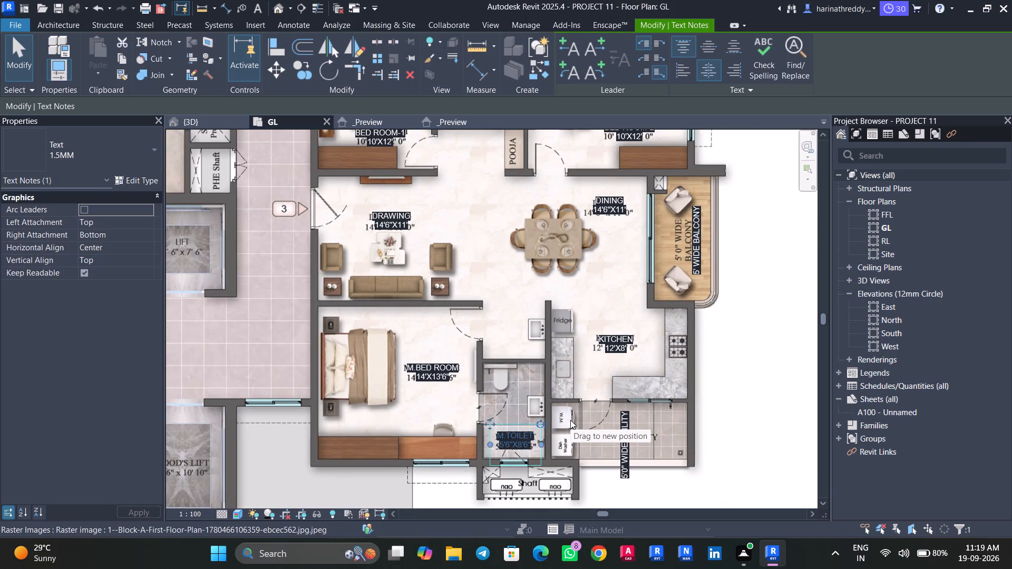
pyautogui.moveTo(570, 419); pyautogui.dragTo(465, 385, button='middle')
pyautogui.scroll(1, 502, 404)
pyautogui.scroll(-1, 465, 385)
pyautogui.scroll(4, 514, 413)
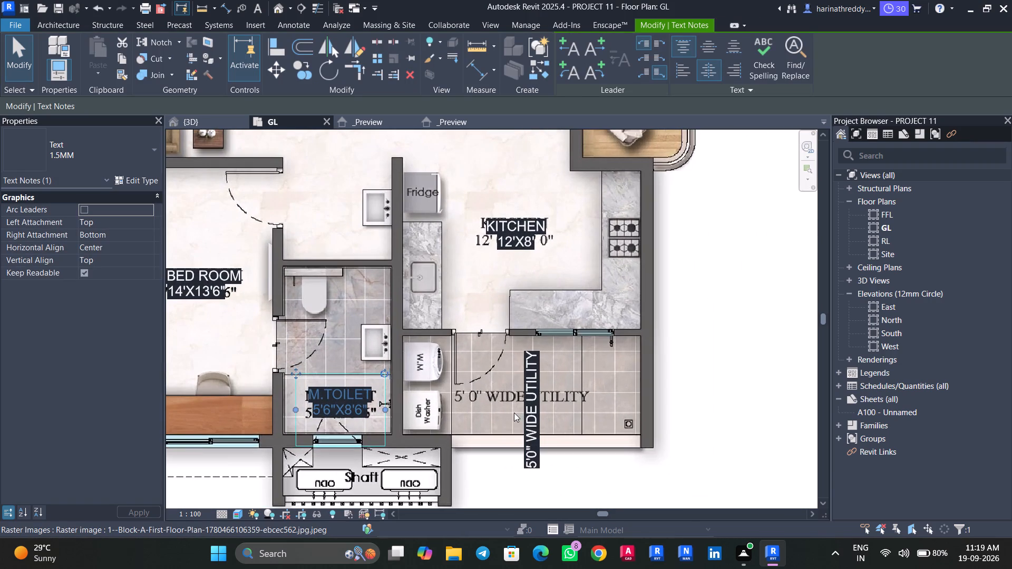
pyautogui.click(533, 419)
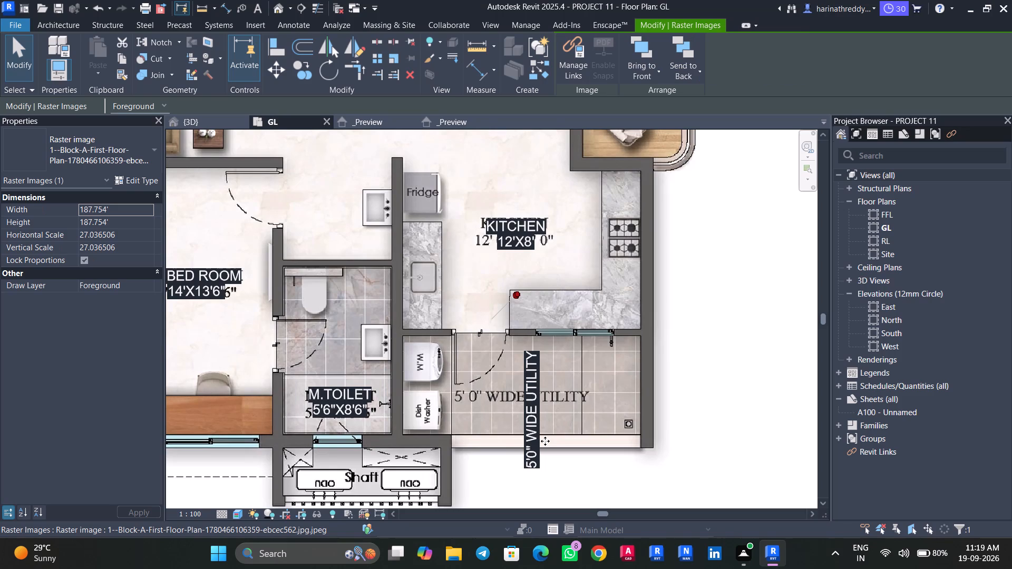
pyautogui.press('Tab')
pyautogui.click(526, 398)
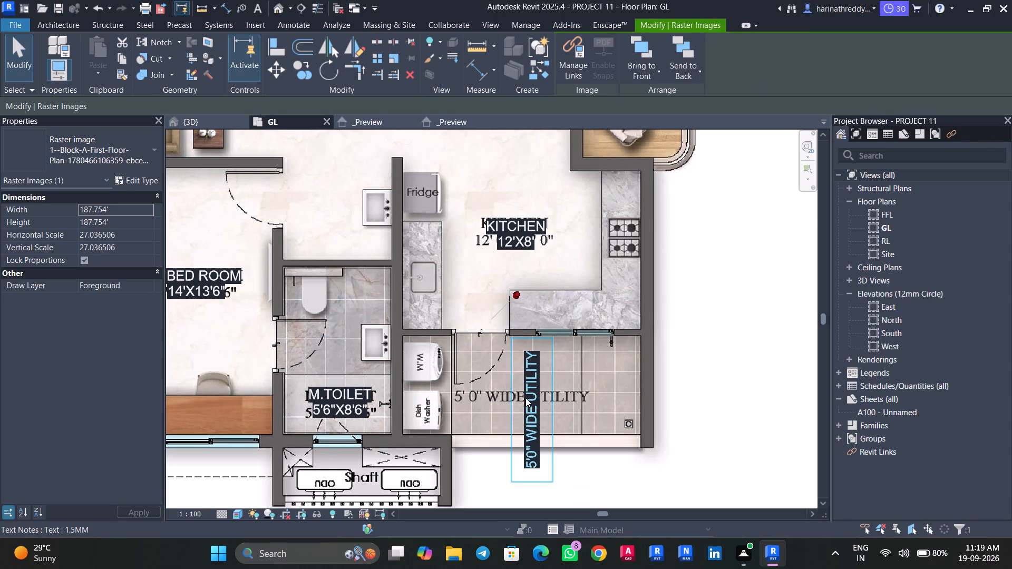
pyautogui.moveTo(512, 341); pyautogui.dragTo(554, 358)
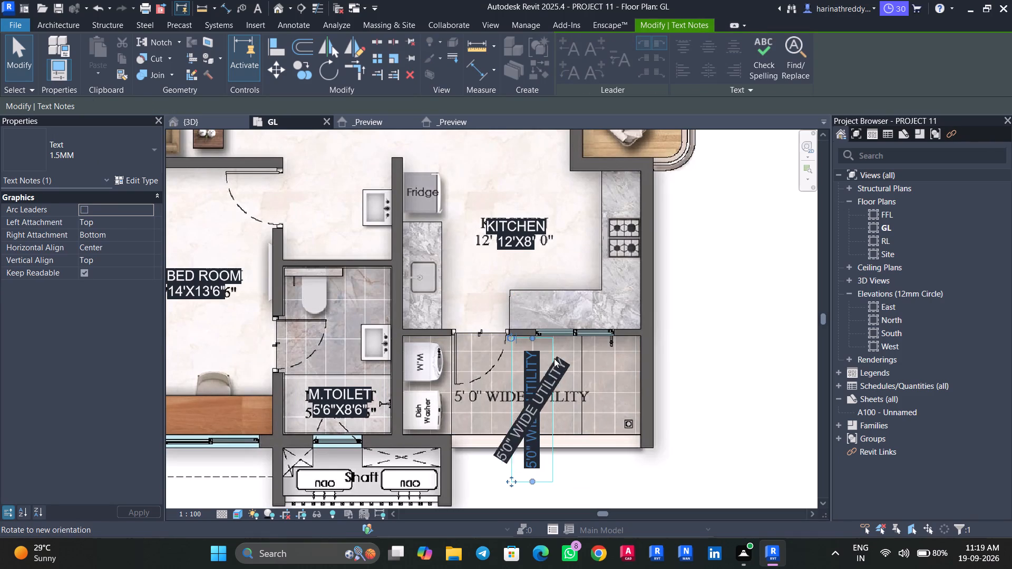
pyautogui.moveTo(554, 358); pyautogui.dragTo(581, 395)
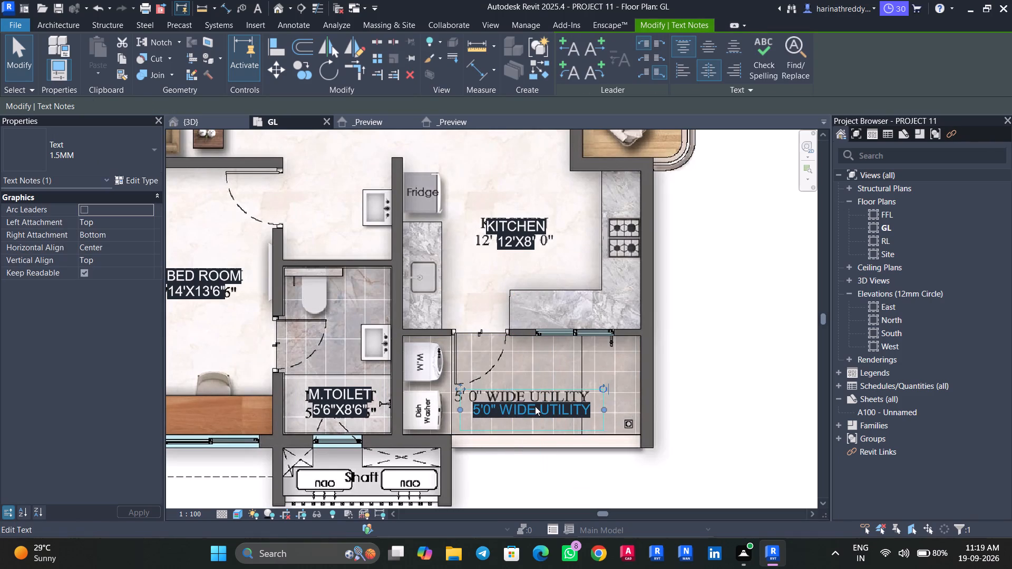
pyautogui.moveTo(460, 392); pyautogui.dragTo(450, 384)
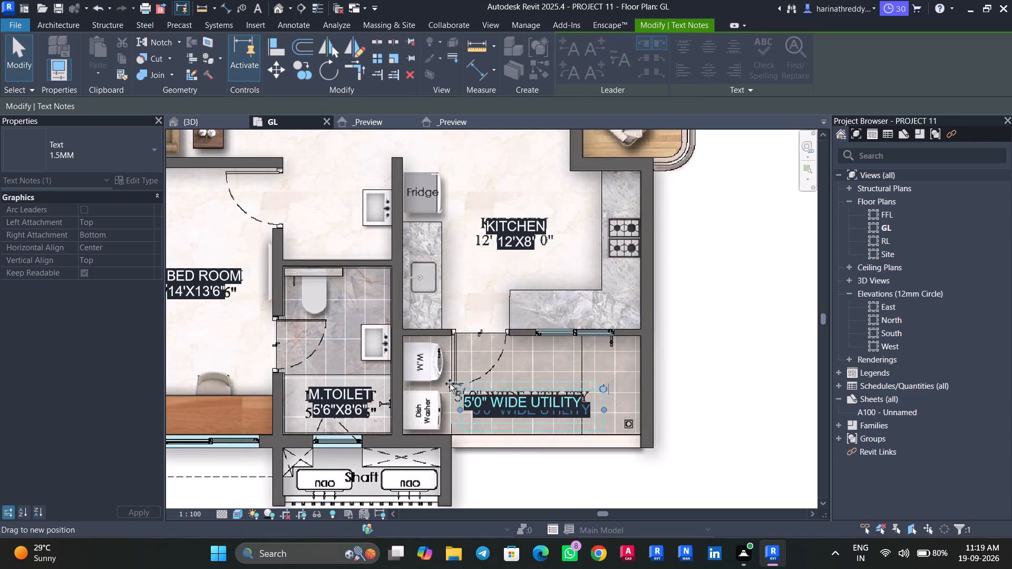
pyautogui.moveTo(450, 384); pyautogui.dragTo(447, 382)
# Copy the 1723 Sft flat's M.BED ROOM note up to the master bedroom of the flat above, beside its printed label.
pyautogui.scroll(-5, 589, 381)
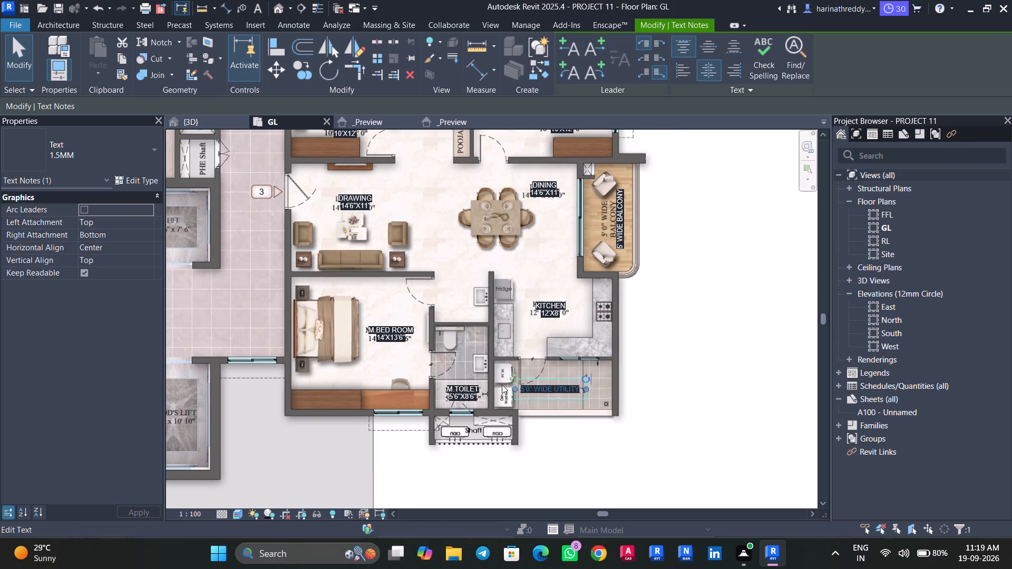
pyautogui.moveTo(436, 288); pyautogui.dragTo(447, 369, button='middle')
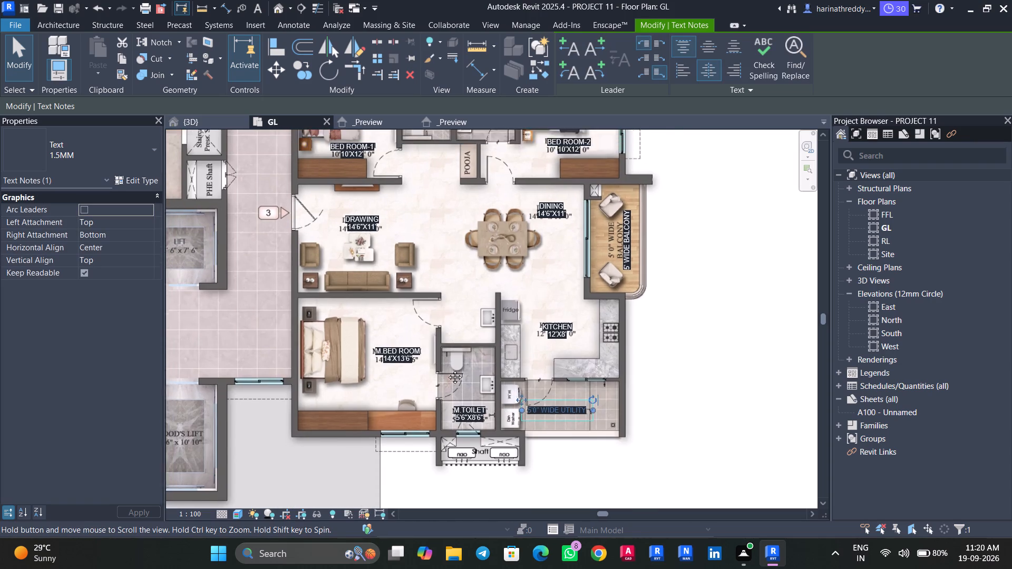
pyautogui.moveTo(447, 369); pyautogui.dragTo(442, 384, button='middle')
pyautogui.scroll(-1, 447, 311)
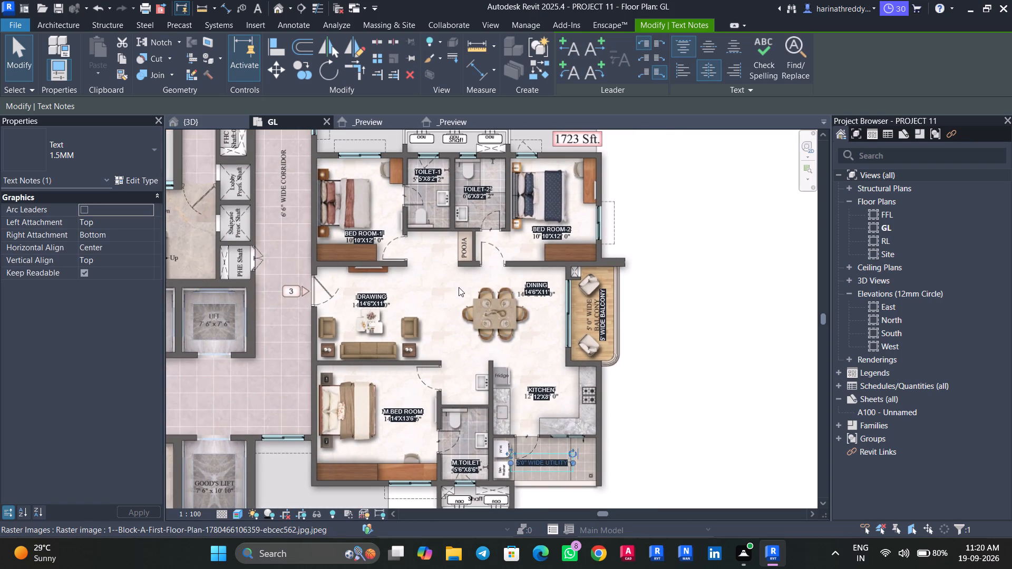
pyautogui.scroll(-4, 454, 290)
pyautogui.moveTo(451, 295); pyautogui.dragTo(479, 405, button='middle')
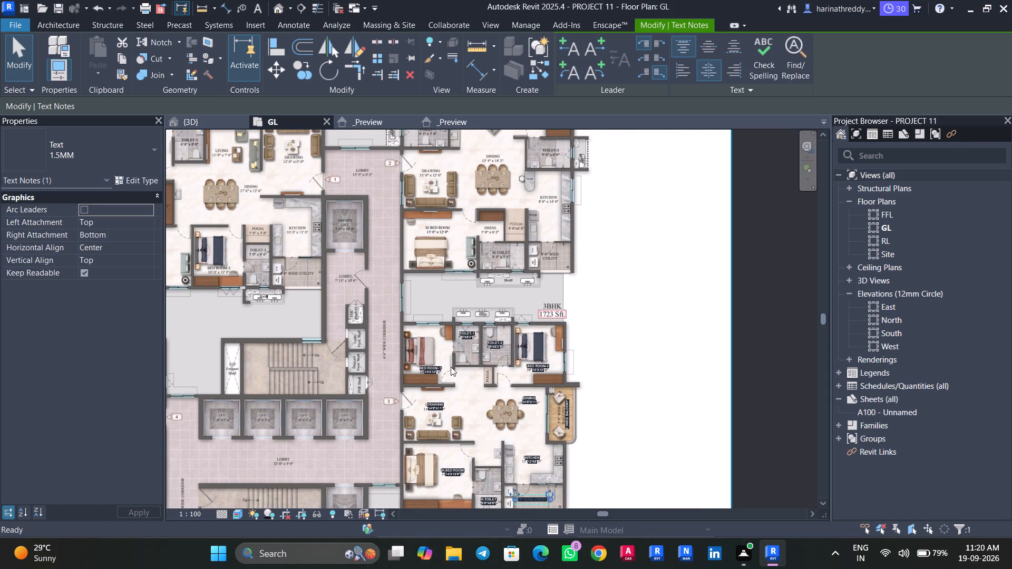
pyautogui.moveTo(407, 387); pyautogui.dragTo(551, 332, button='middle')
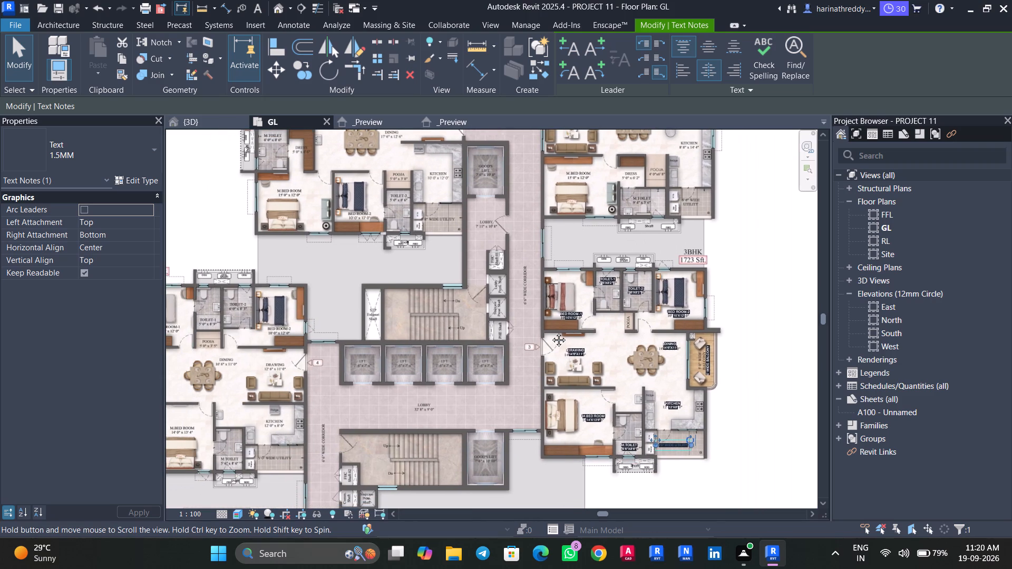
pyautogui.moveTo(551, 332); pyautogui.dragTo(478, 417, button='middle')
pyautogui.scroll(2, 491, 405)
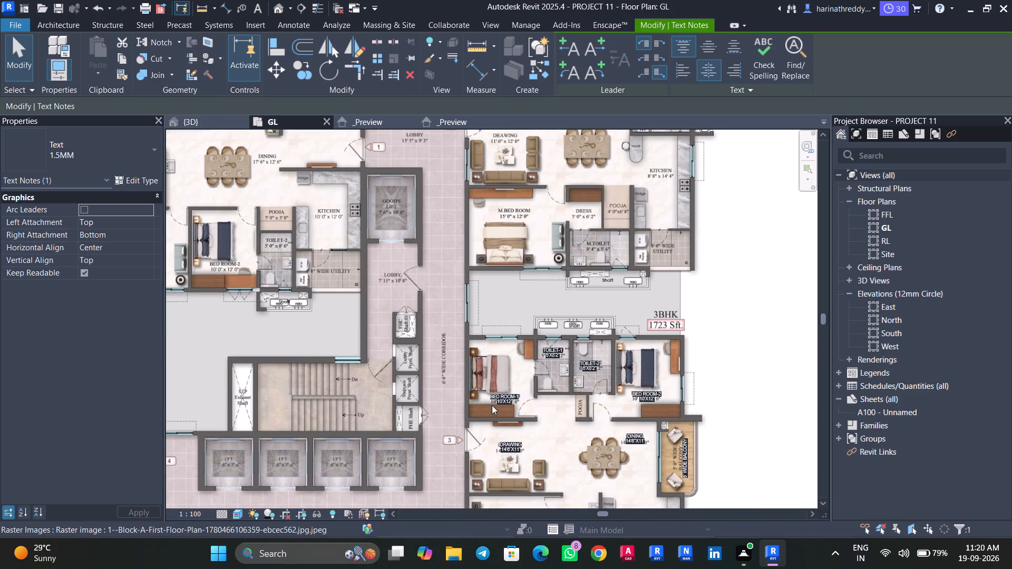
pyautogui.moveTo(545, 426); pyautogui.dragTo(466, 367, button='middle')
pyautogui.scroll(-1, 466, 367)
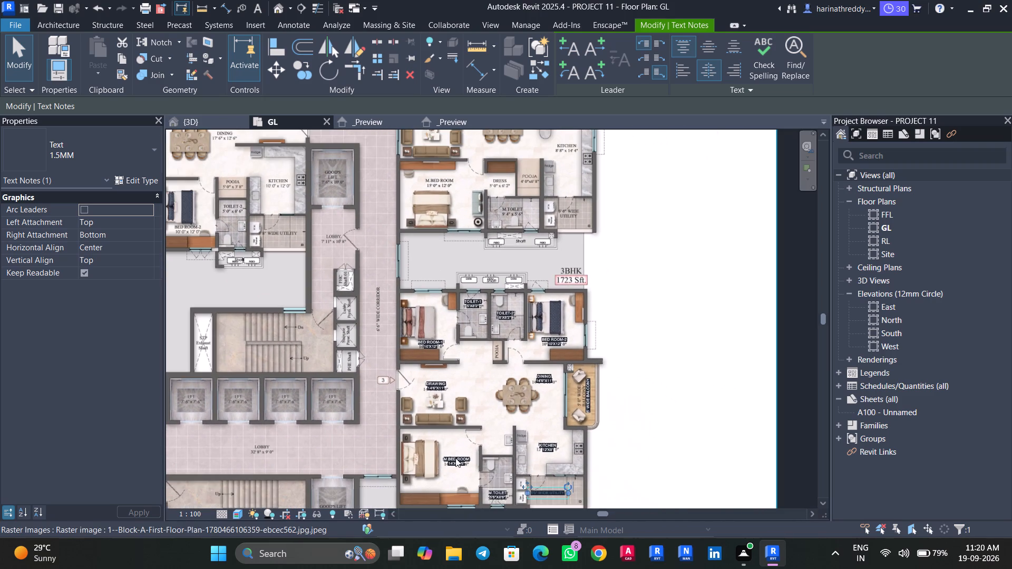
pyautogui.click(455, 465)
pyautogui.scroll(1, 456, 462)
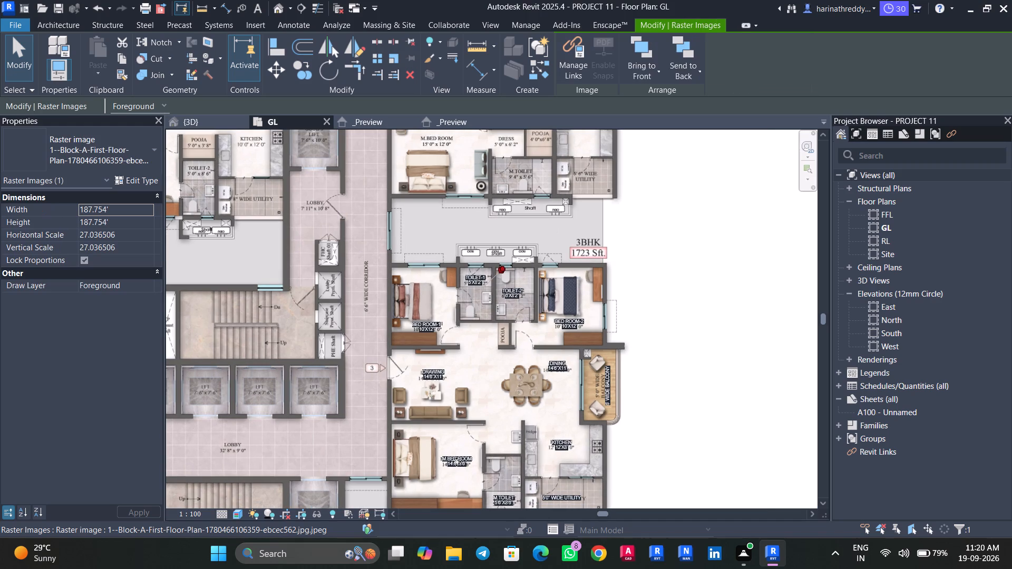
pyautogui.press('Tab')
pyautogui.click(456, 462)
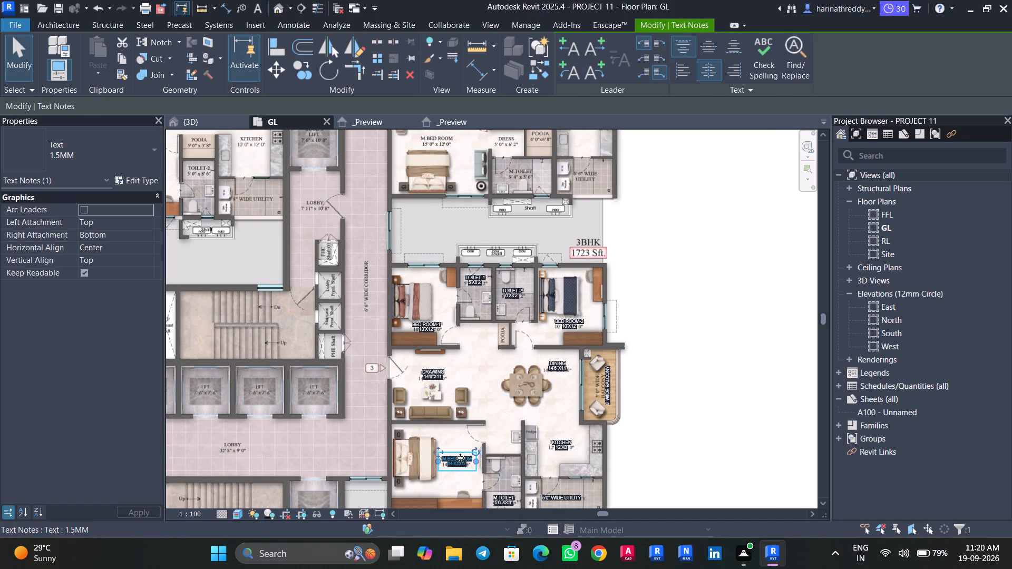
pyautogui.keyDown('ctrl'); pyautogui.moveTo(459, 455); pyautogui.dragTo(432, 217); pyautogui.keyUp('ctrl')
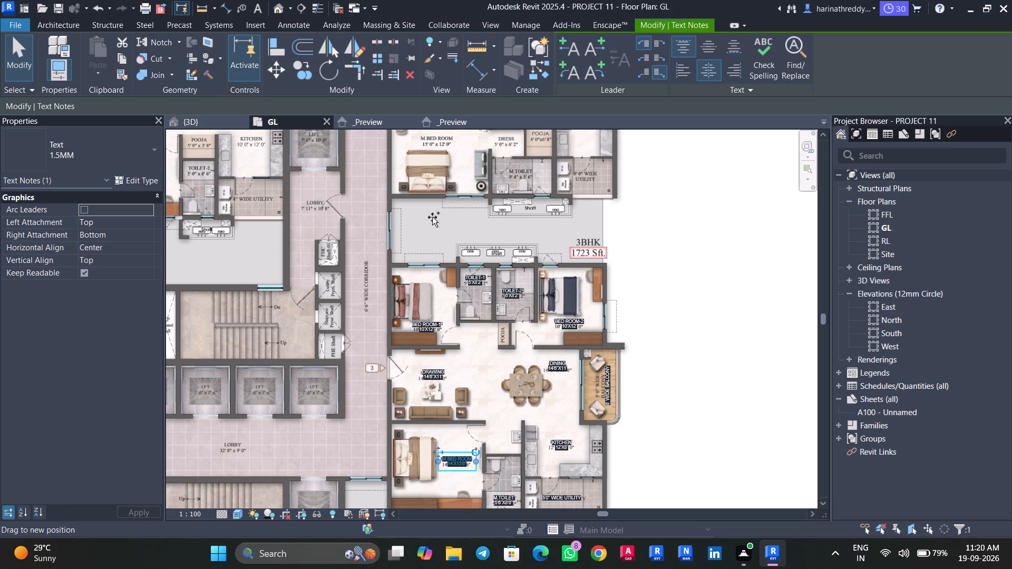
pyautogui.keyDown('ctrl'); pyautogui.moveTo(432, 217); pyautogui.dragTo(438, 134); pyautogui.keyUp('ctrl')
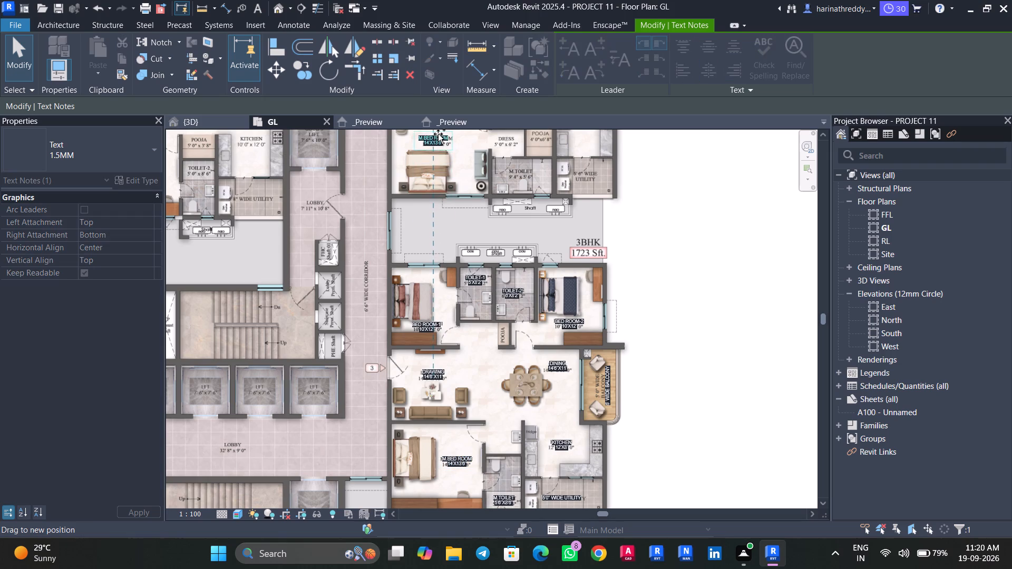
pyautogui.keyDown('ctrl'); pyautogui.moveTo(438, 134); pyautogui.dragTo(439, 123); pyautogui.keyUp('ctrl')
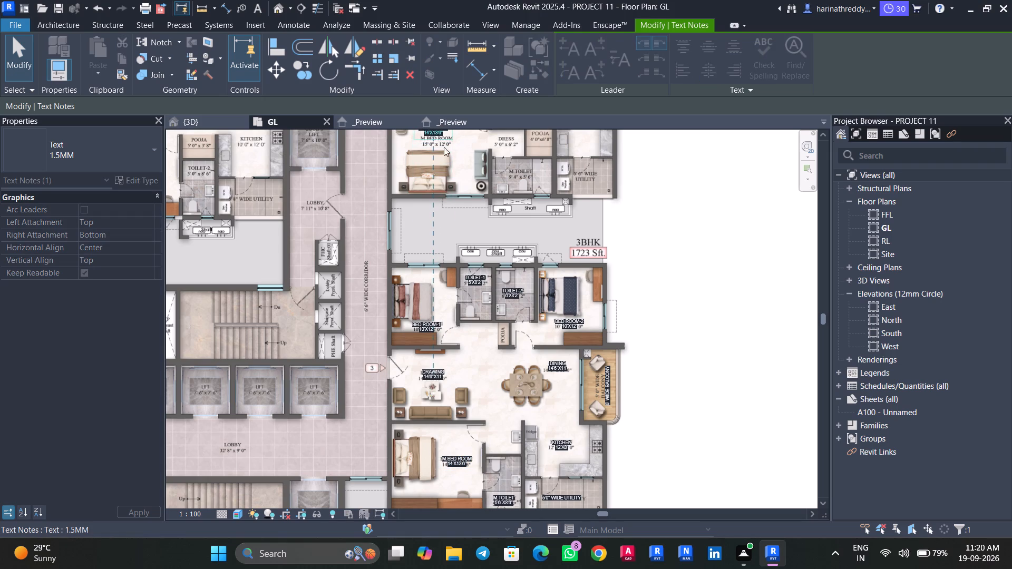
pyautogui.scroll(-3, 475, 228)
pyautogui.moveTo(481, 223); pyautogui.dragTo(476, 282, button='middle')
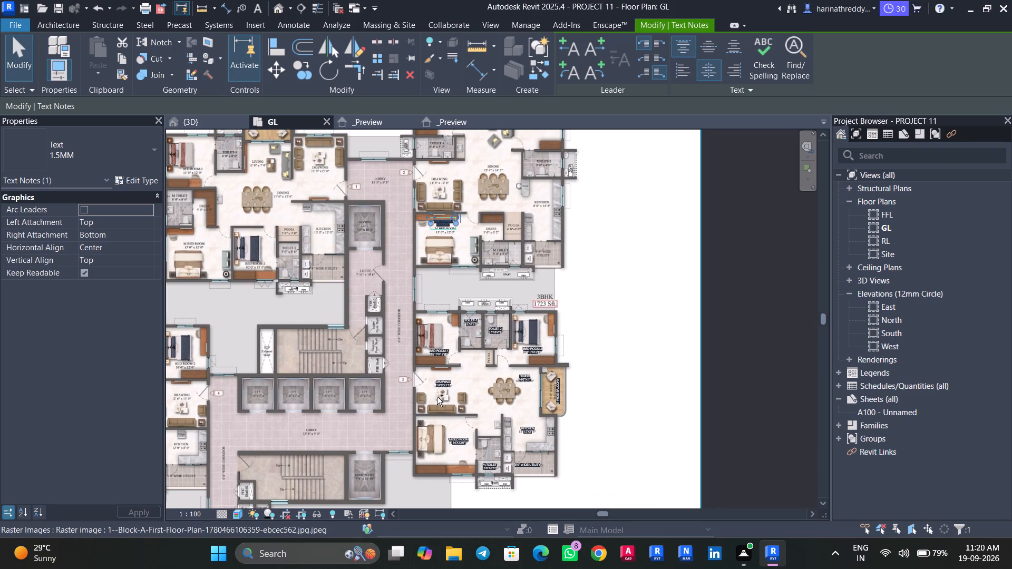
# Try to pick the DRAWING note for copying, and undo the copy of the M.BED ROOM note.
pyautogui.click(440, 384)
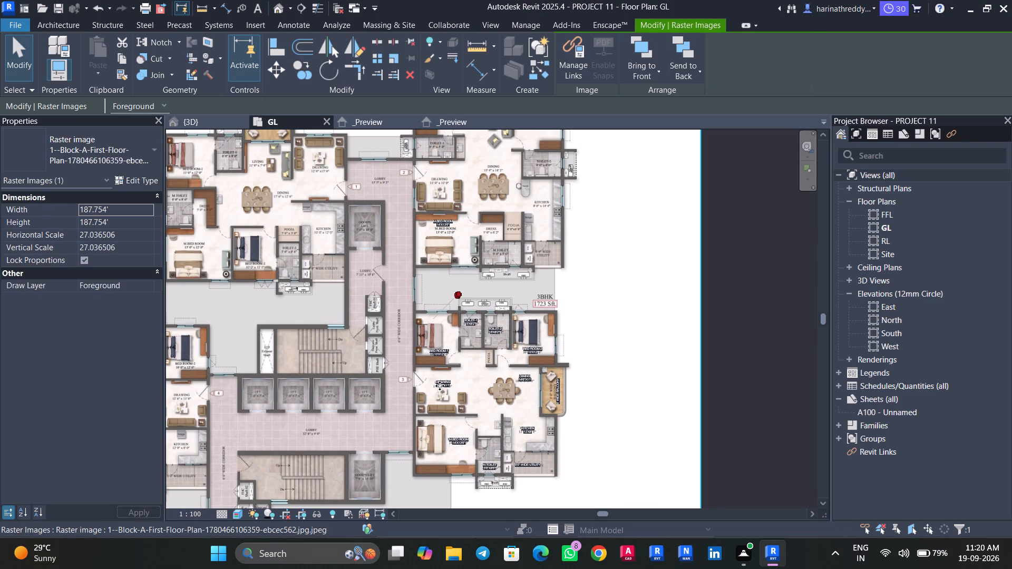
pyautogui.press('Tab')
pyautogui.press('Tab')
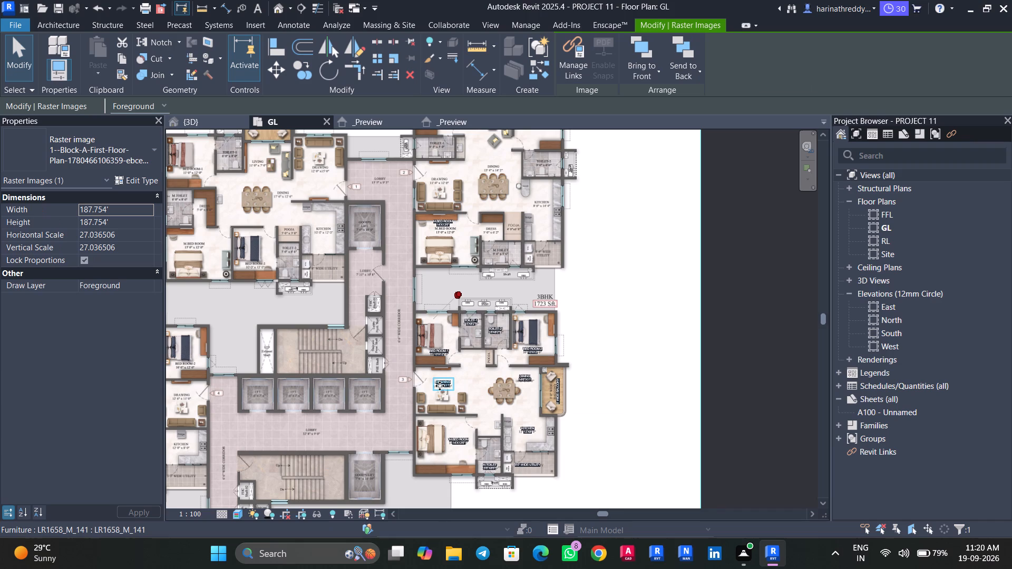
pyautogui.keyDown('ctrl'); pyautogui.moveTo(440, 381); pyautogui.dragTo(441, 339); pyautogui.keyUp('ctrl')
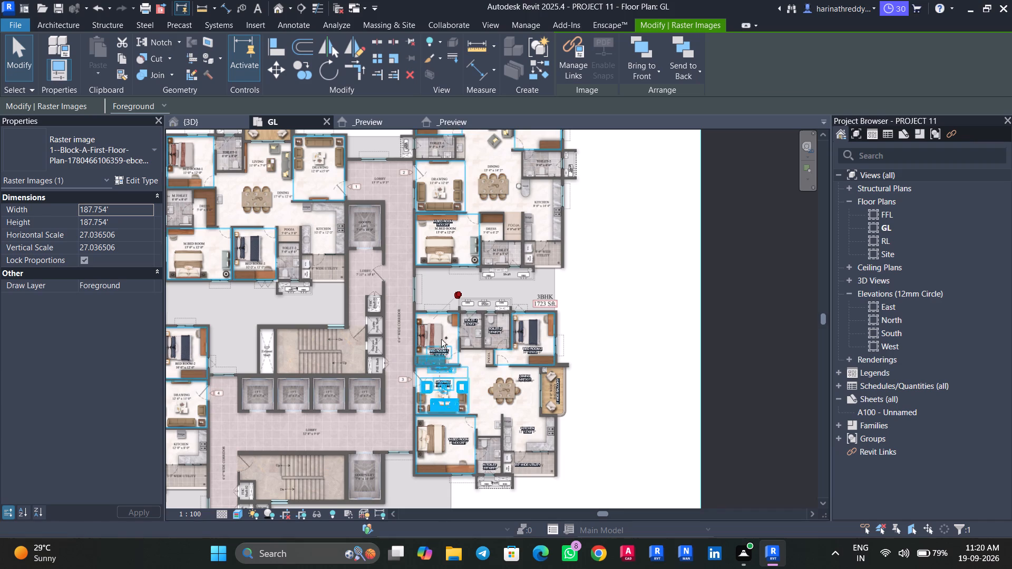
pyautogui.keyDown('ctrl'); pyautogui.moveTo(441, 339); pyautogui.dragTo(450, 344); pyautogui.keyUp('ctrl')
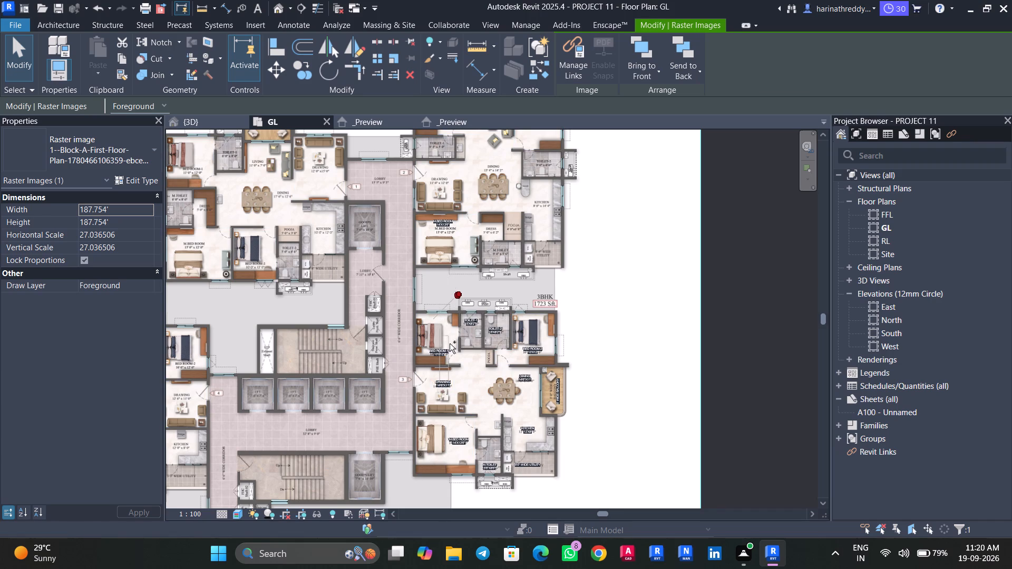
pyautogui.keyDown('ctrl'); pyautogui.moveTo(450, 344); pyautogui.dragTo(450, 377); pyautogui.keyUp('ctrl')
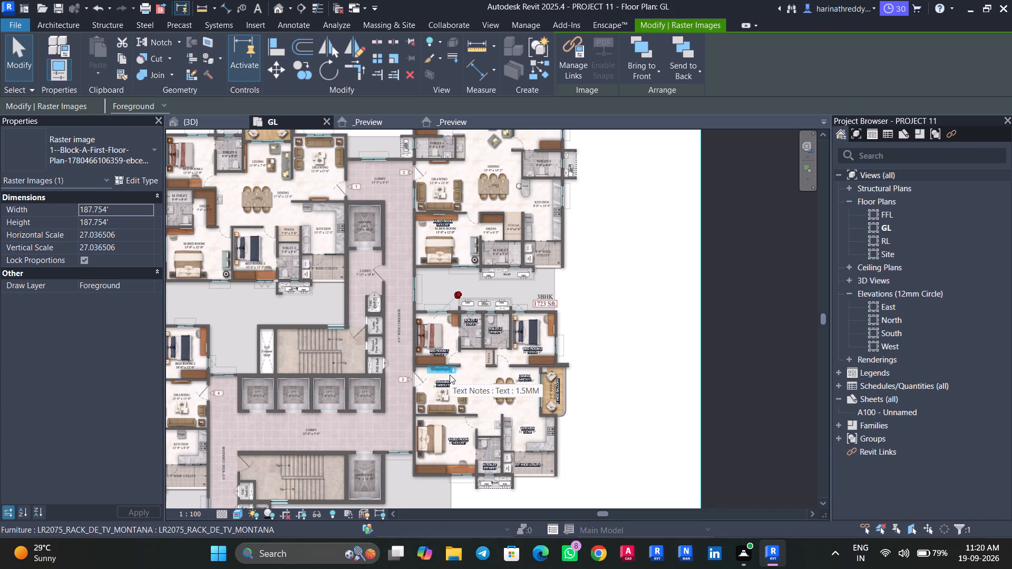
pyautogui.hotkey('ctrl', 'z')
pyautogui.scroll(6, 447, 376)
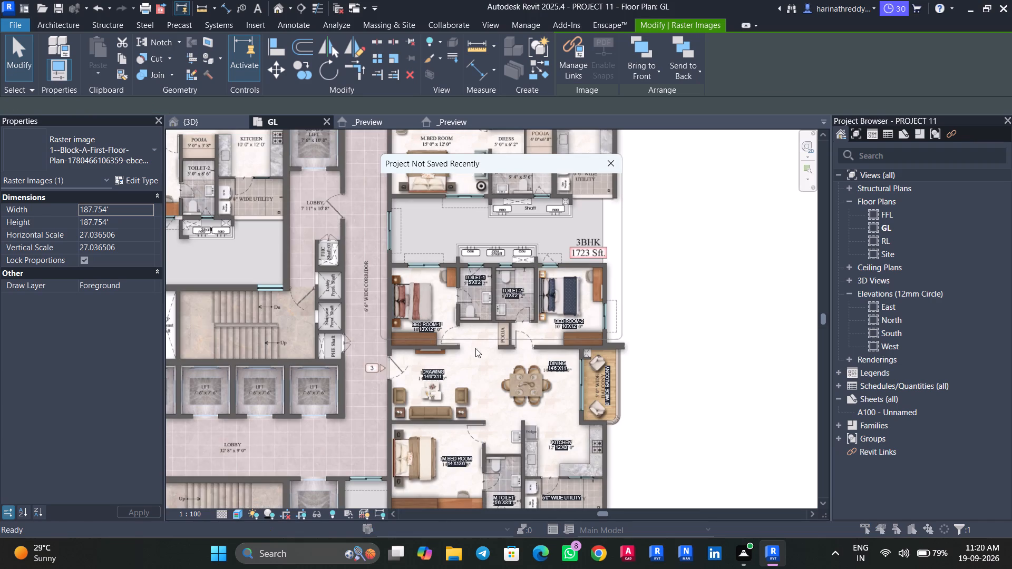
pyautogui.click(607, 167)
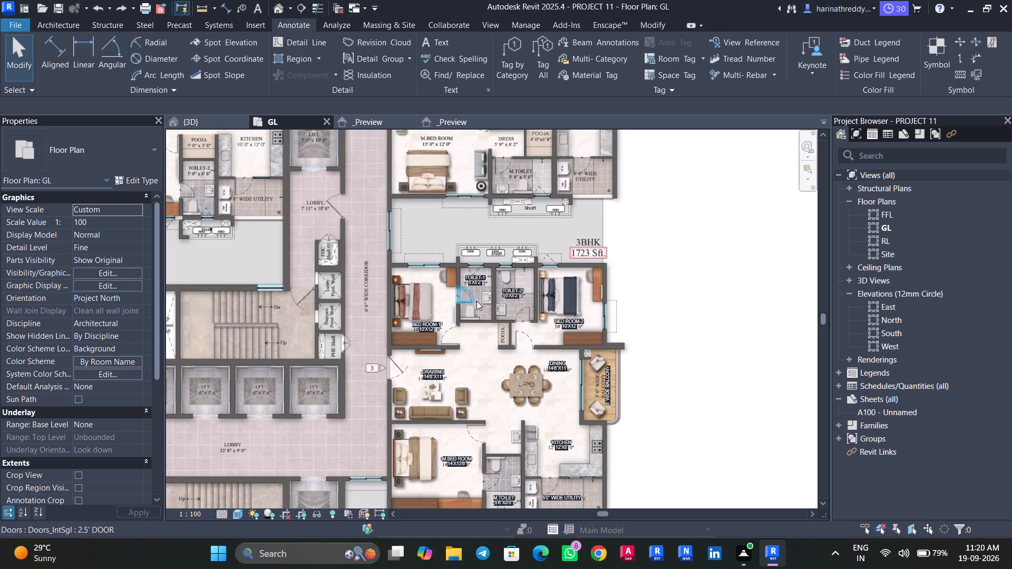
# Copy the 1723 Sft flat's M.BED ROOM note into the master bedroom of the flat above, near the room's lower wall.
pyautogui.scroll(-5, 476, 301)
pyautogui.scroll(6, 477, 356)
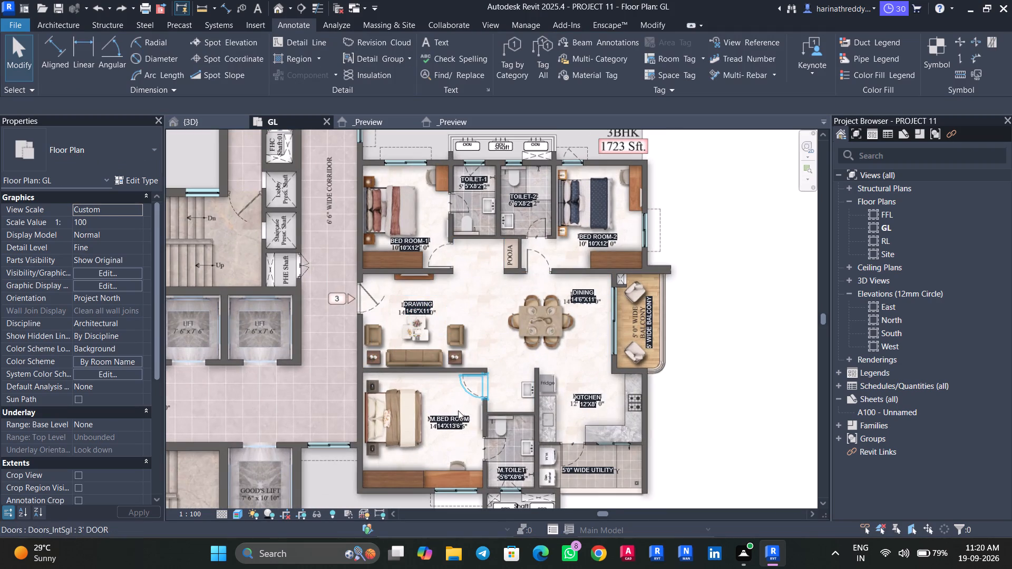
pyautogui.click(457, 421)
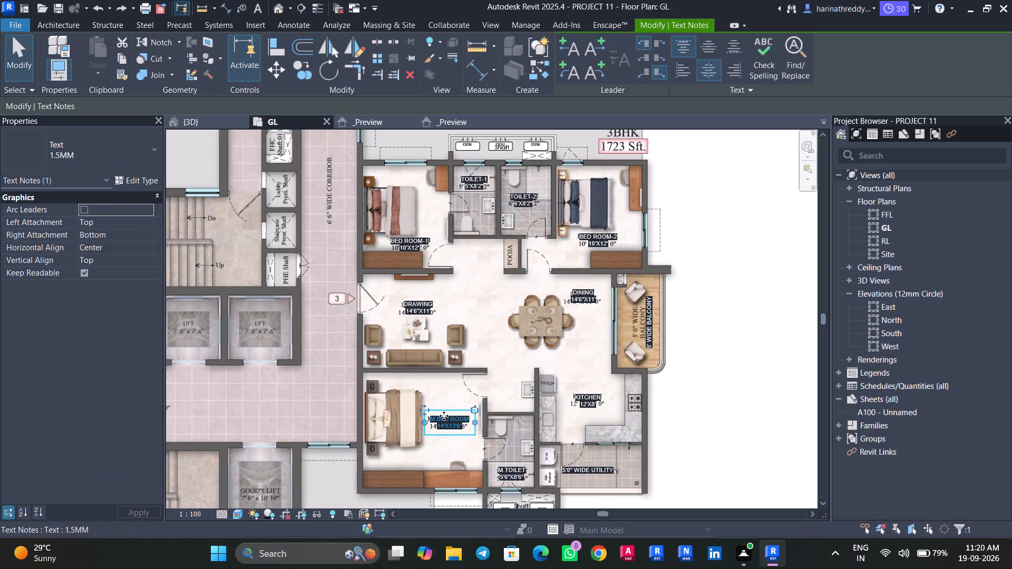
pyautogui.keyDown('ctrl'); pyautogui.moveTo(444, 416); pyautogui.dragTo(451, 354, button='middle'); pyautogui.keyUp('ctrl')
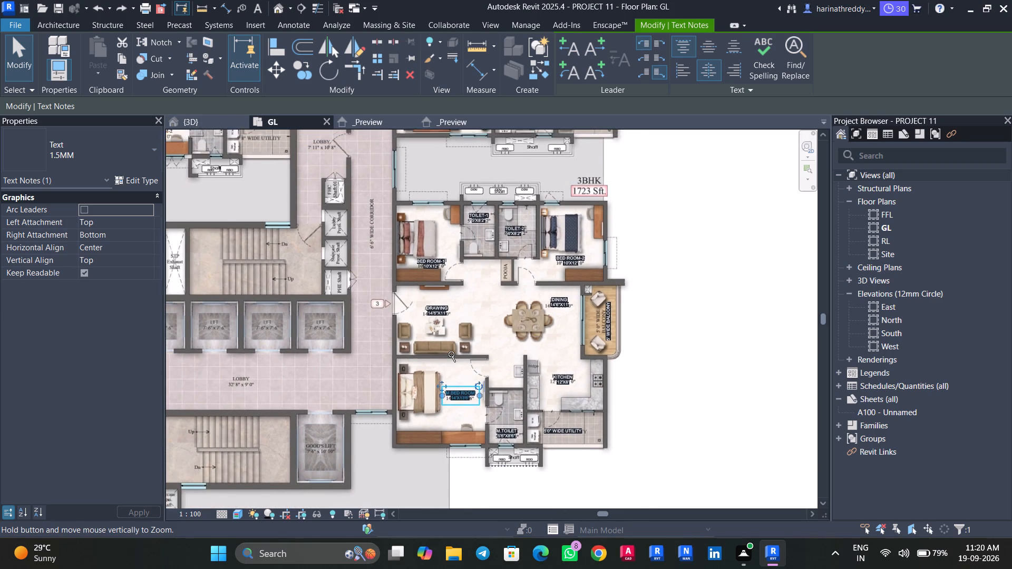
pyautogui.keyDown('ctrl'); pyautogui.moveTo(451, 354); pyautogui.dragTo(454, 349, button='middle'); pyautogui.keyUp('ctrl')
pyautogui.keyDown('ctrl'); pyautogui.moveTo(459, 387); pyautogui.dragTo(464, 290); pyautogui.keyUp('ctrl')
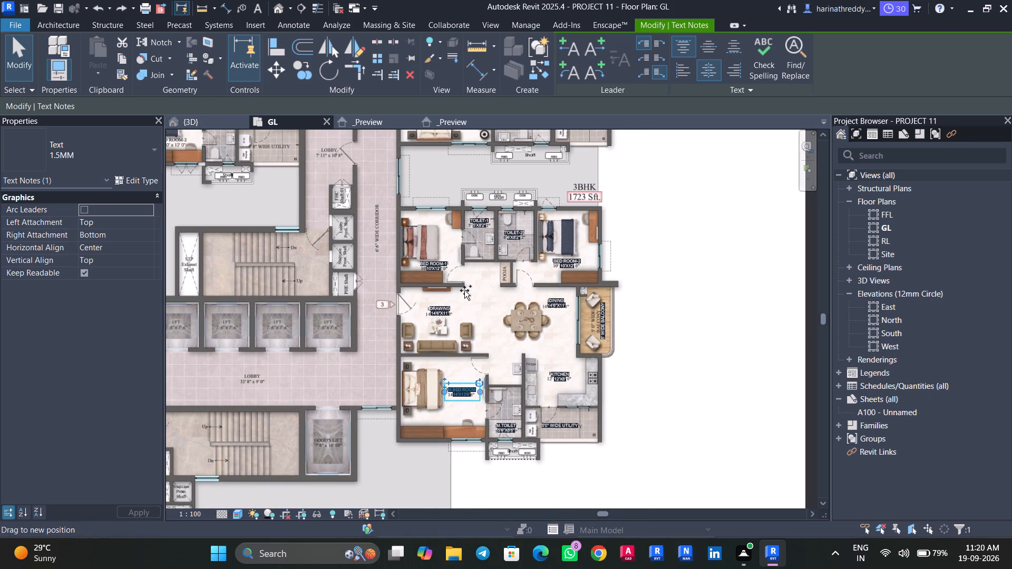
pyautogui.keyDown('ctrl'); pyautogui.moveTo(464, 290); pyautogui.dragTo(449, 153); pyautogui.keyUp('ctrl')
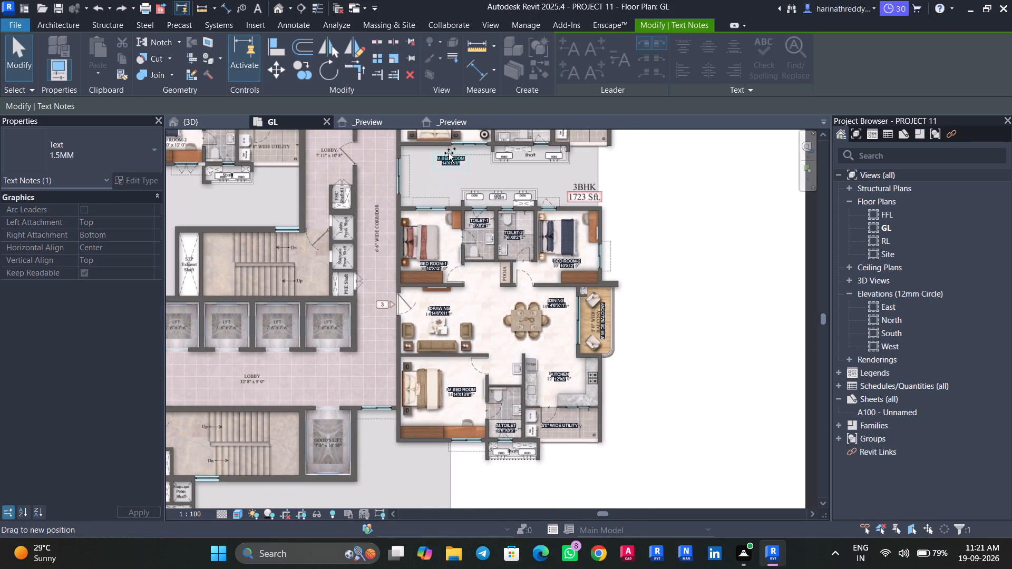
pyautogui.keyDown('ctrl'); pyautogui.moveTo(449, 153); pyautogui.dragTo(460, 130); pyautogui.keyUp('ctrl')
pyautogui.moveTo(470, 174); pyautogui.dragTo(470, 198, button='middle')
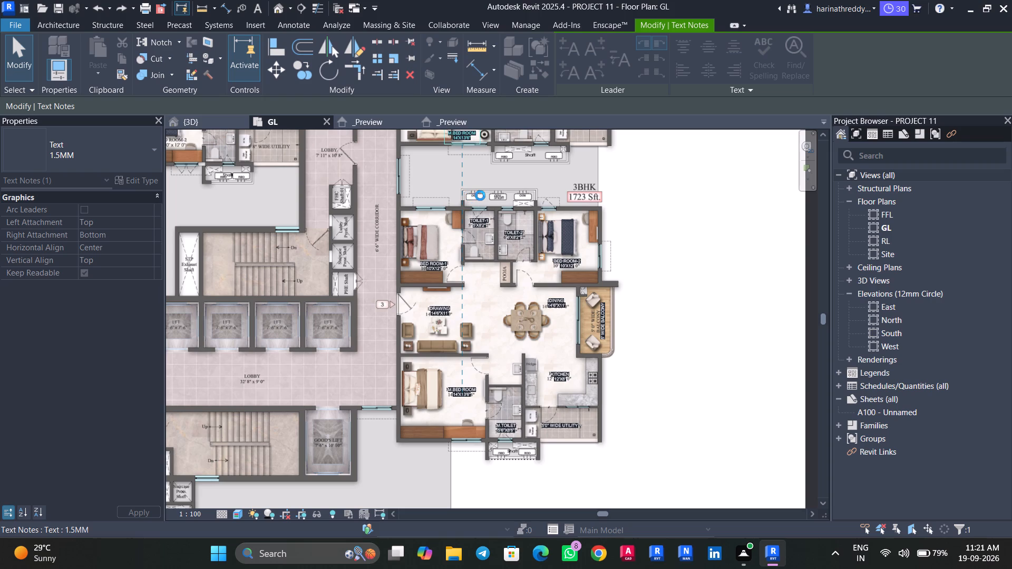
pyautogui.moveTo(491, 187); pyautogui.dragTo(493, 246, button='middle')
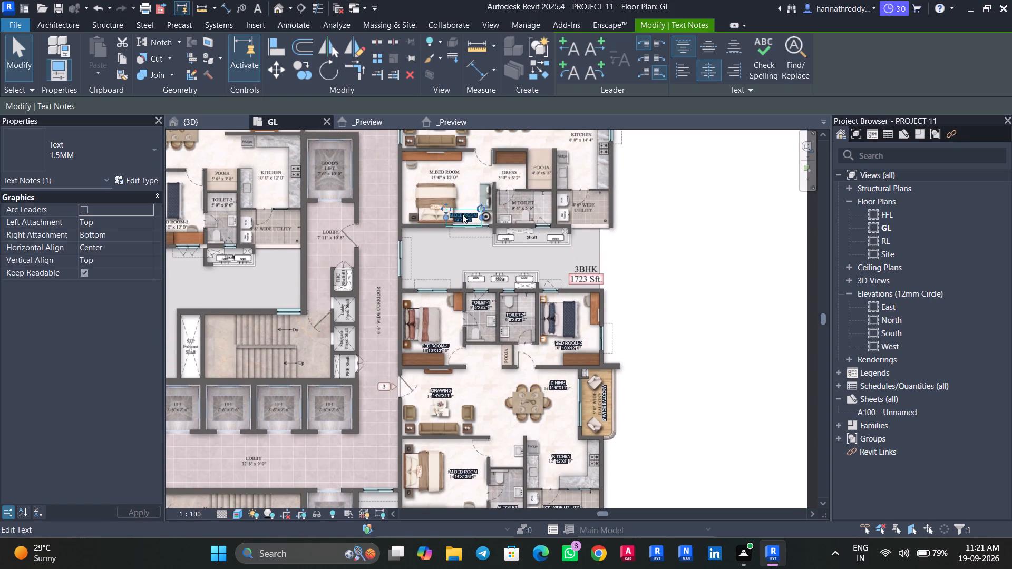
# Move the copied M.BED ROOM note over the printed master bedroom label in the flat above the 1723 Sft flat.
pyautogui.moveTo(448, 206); pyautogui.dragTo(429, 163)
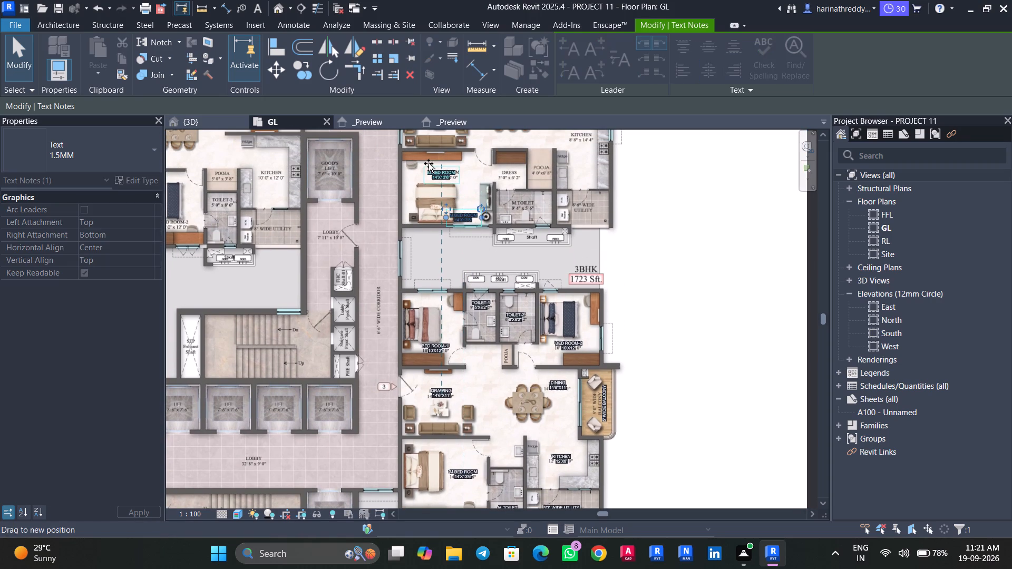
pyautogui.moveTo(429, 163); pyautogui.dragTo(429, 163)
# Copy the 1723 Sft flat's DRAWING note upward, placing the copy beside the TOILET-1 note.
pyautogui.scroll(-1, 481, 296)
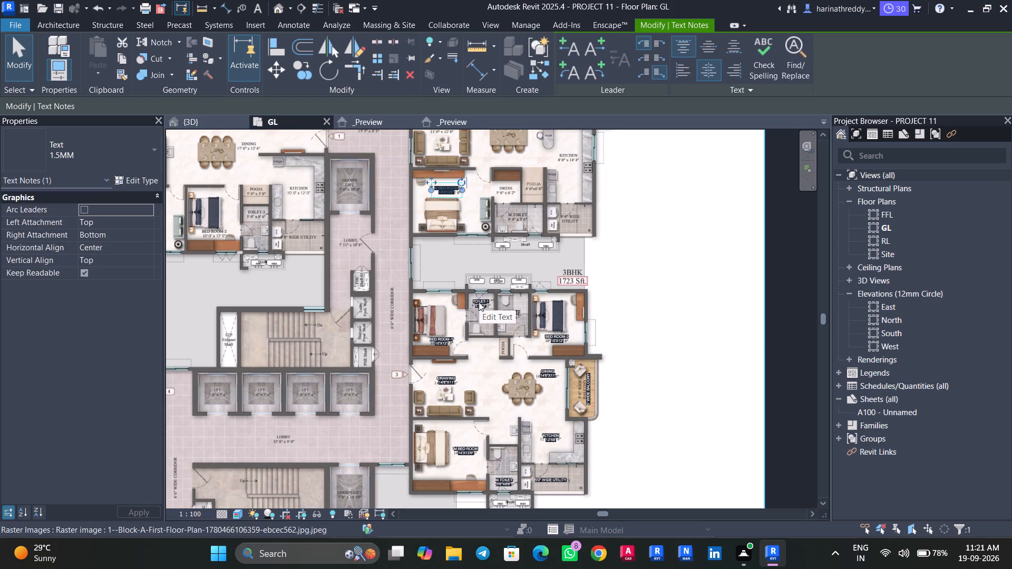
pyautogui.scroll(7, 449, 386)
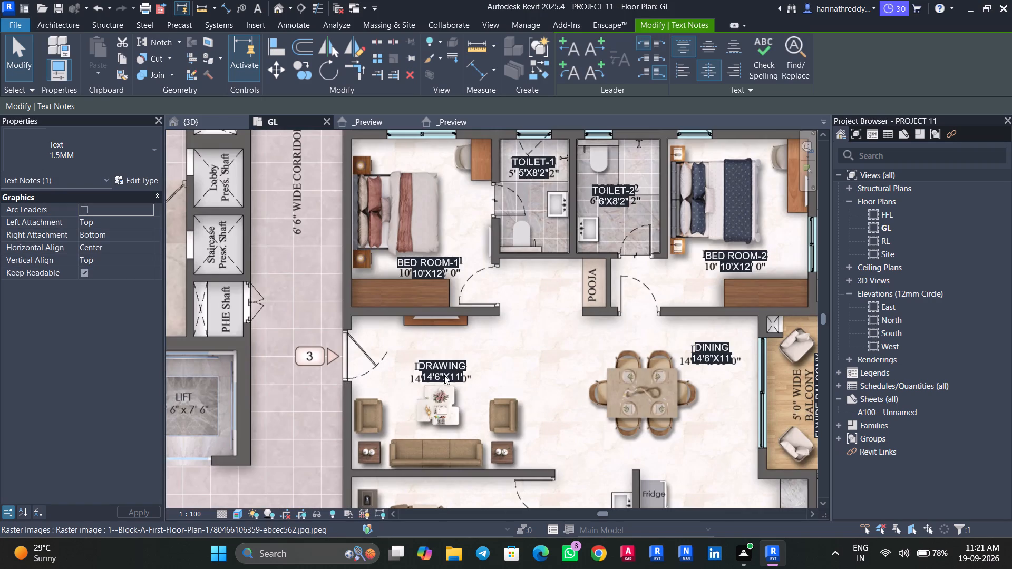
pyautogui.click(443, 370)
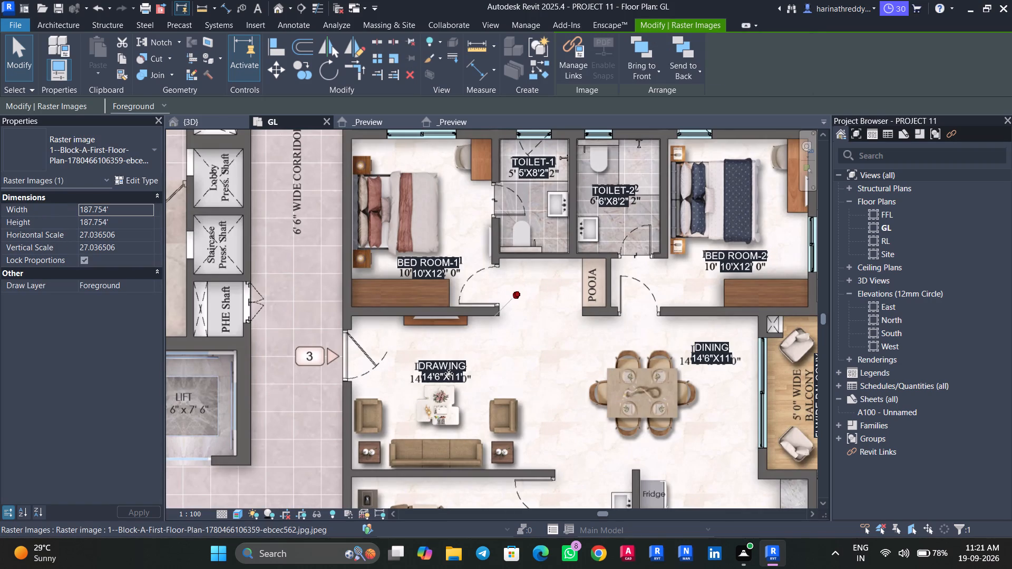
pyautogui.press('Tab')
pyautogui.press('Tab')
pyautogui.click(449, 374)
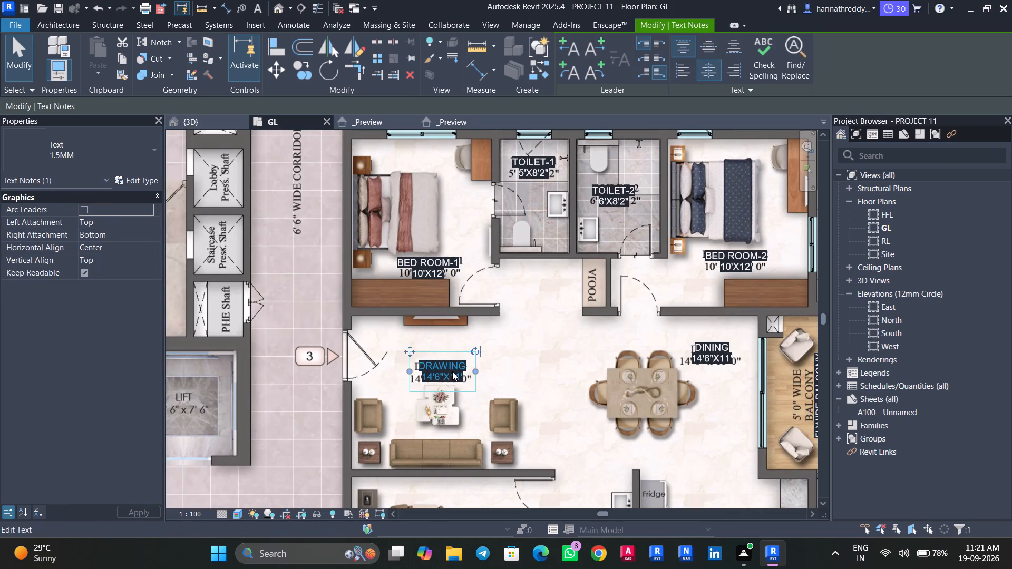
pyautogui.keyDown('ctrl'); pyautogui.moveTo(432, 357); pyautogui.dragTo(477, 153); pyautogui.keyUp('ctrl')
# Move the copied DRAWING note into the drawing room of the flat above, over its printed label.
pyautogui.keyDown('ctrl'); pyautogui.scroll(-4, 477, 152); pyautogui.keyUp('ctrl')
pyautogui.scroll(-2, 477, 151)
pyautogui.moveTo(477, 151); pyautogui.dragTo(479, 154, button='middle')
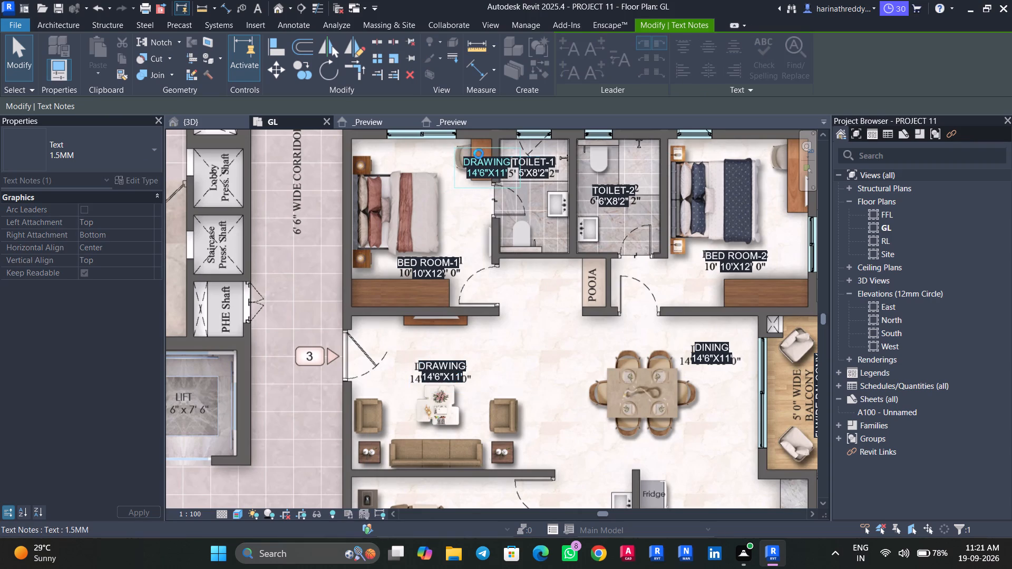
pyautogui.moveTo(479, 154); pyautogui.dragTo(479, 166, button='middle')
pyautogui.moveTo(488, 148); pyautogui.dragTo(473, 210, button='middle')
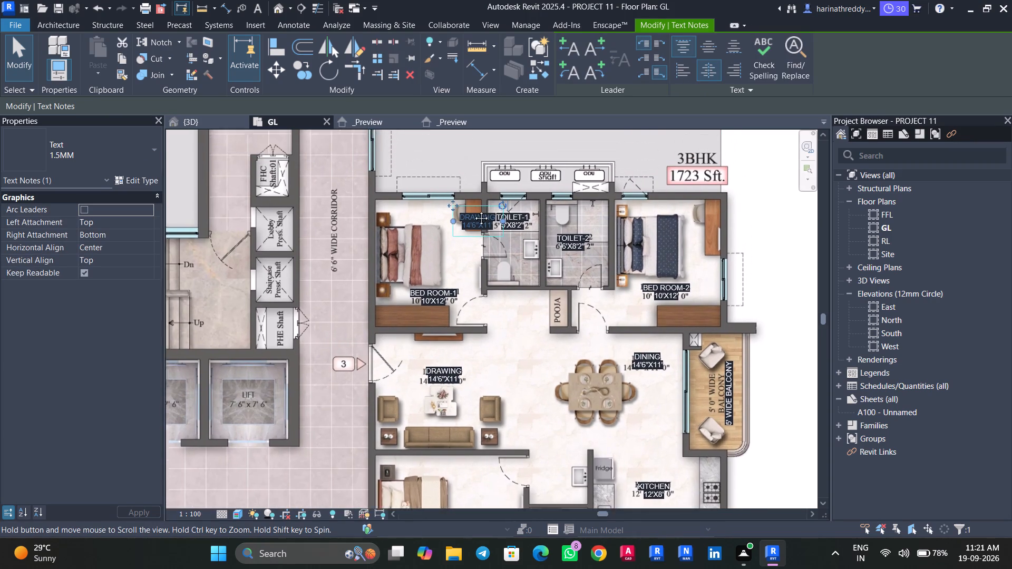
pyautogui.moveTo(473, 210); pyautogui.dragTo(459, 261, button='middle')
pyautogui.scroll(-3, 458, 260)
pyautogui.moveTo(460, 244); pyautogui.dragTo(451, 291, button='middle')
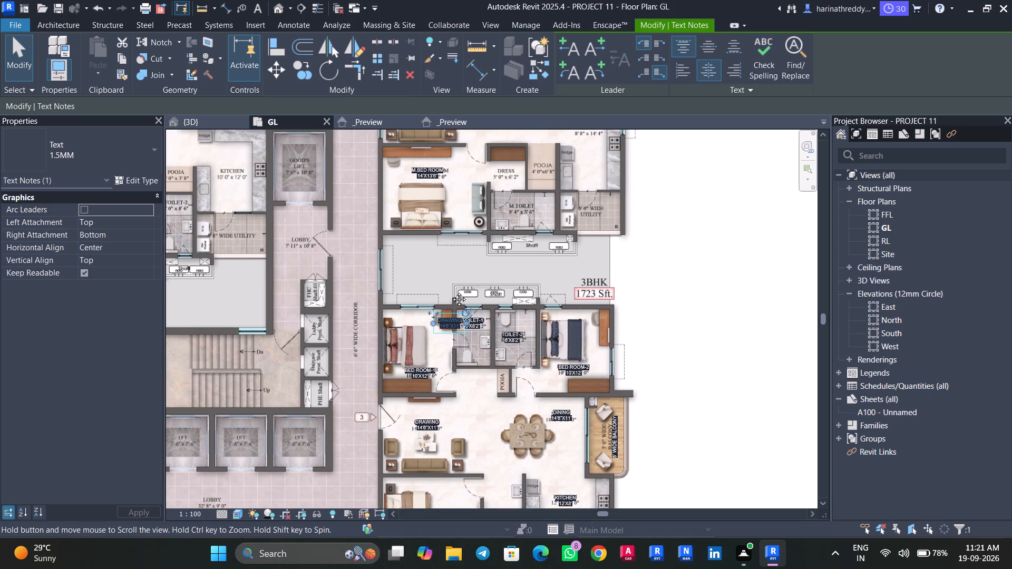
pyautogui.moveTo(451, 291); pyautogui.dragTo(450, 347, button='middle')
pyautogui.scroll(3, 452, 362)
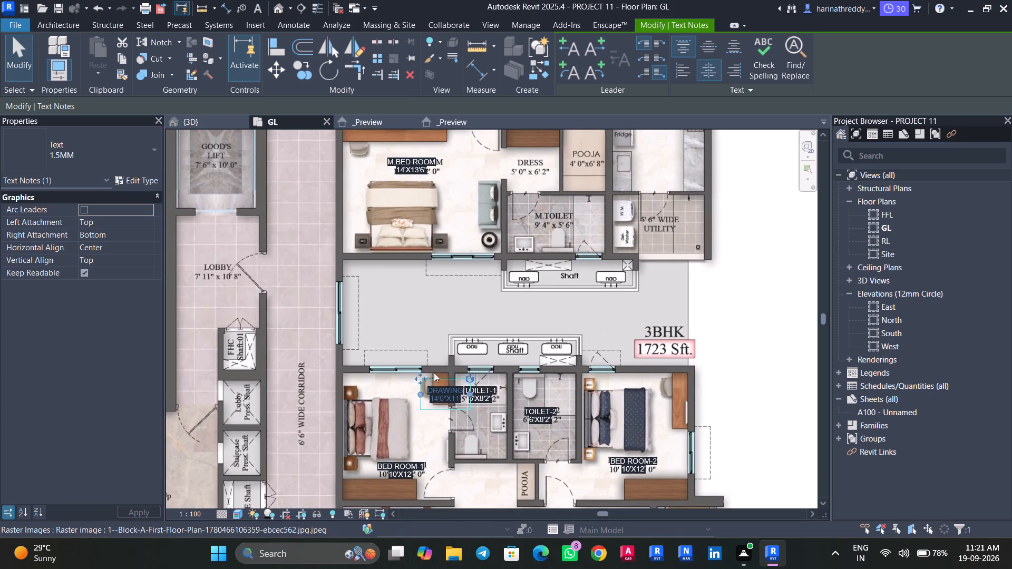
pyautogui.scroll(-3, 426, 377)
pyautogui.moveTo(423, 377); pyautogui.dragTo(433, 181)
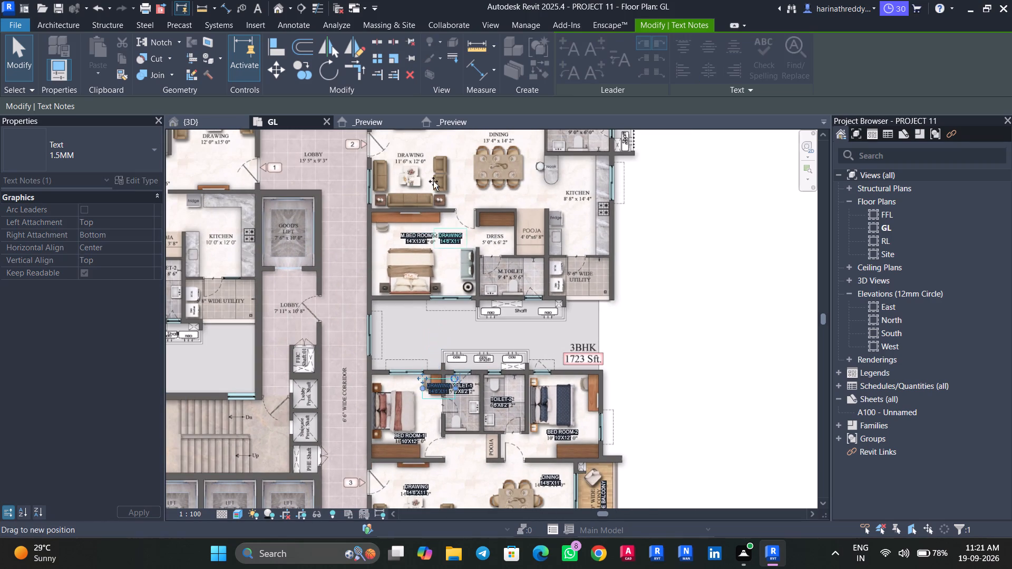
pyautogui.moveTo(433, 181); pyautogui.dragTo(426, 164)
pyautogui.moveTo(502, 187); pyautogui.dragTo(635, 278, button='middle')
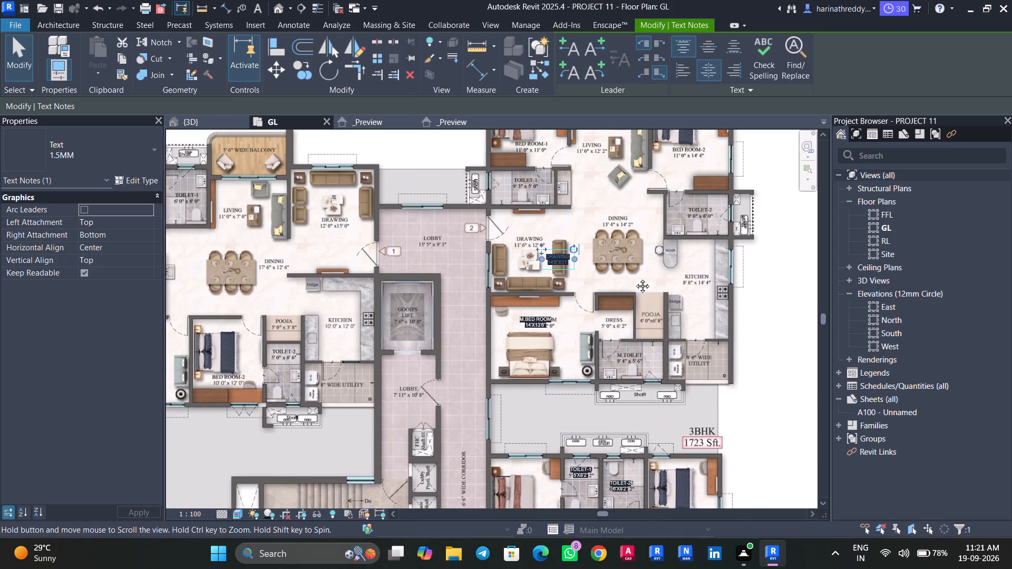
pyautogui.moveTo(635, 278); pyautogui.dragTo(634, 278, button='middle')
pyautogui.moveTo(556, 256); pyautogui.dragTo(523, 234)
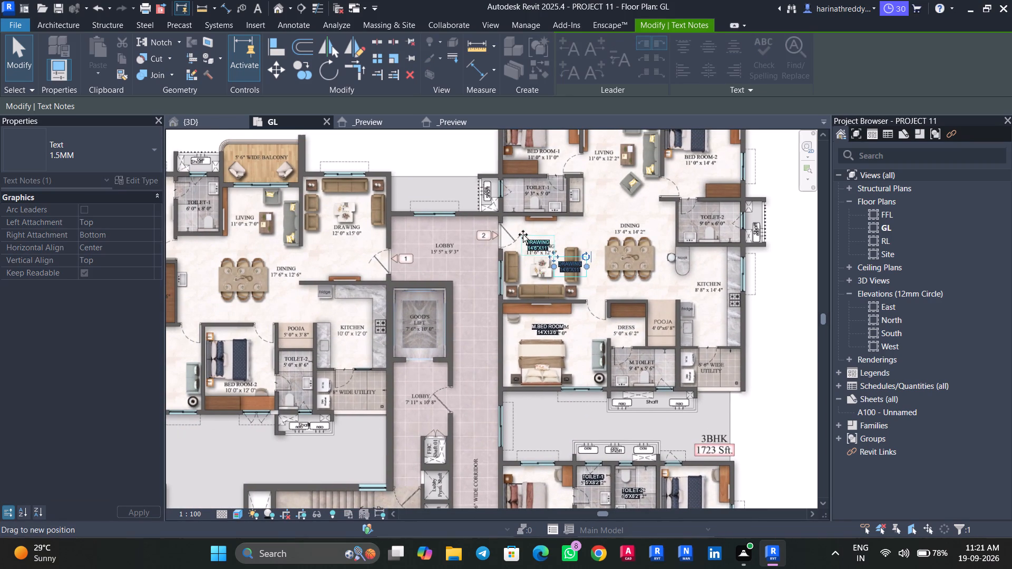
pyautogui.moveTo(523, 234); pyautogui.dragTo(527, 239)
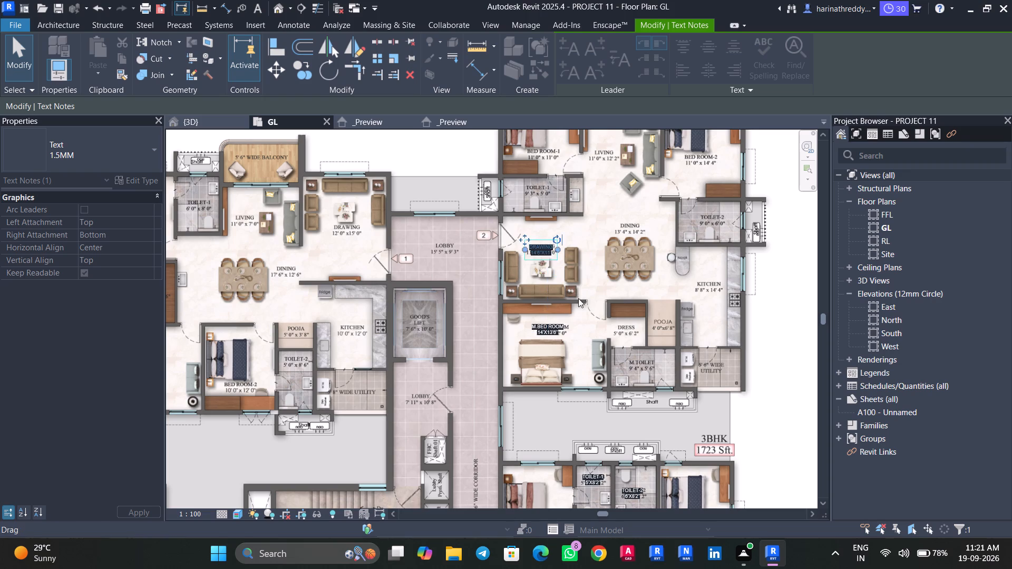
# Copy the 1723 Sft flat's DINING note to the flat above, over the printed label beside the dining table.
pyautogui.scroll(-3, 579, 304)
pyautogui.moveTo(588, 317); pyautogui.dragTo(509, 264, button='middle')
pyautogui.scroll(-1, 510, 264)
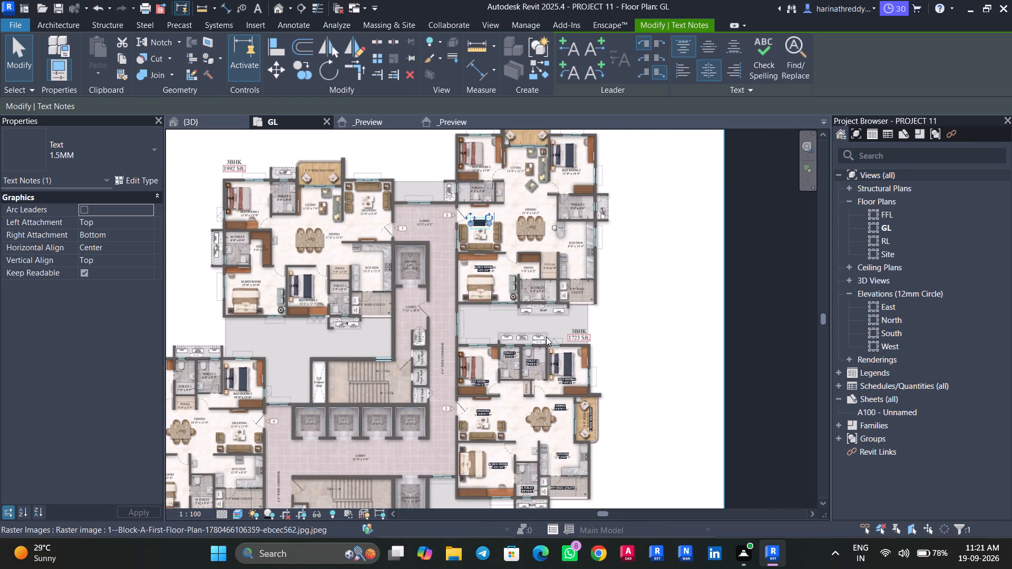
pyautogui.scroll(4, 557, 388)
pyautogui.scroll(-1, 557, 389)
pyautogui.scroll(4, 557, 389)
pyautogui.scroll(4, 562, 433)
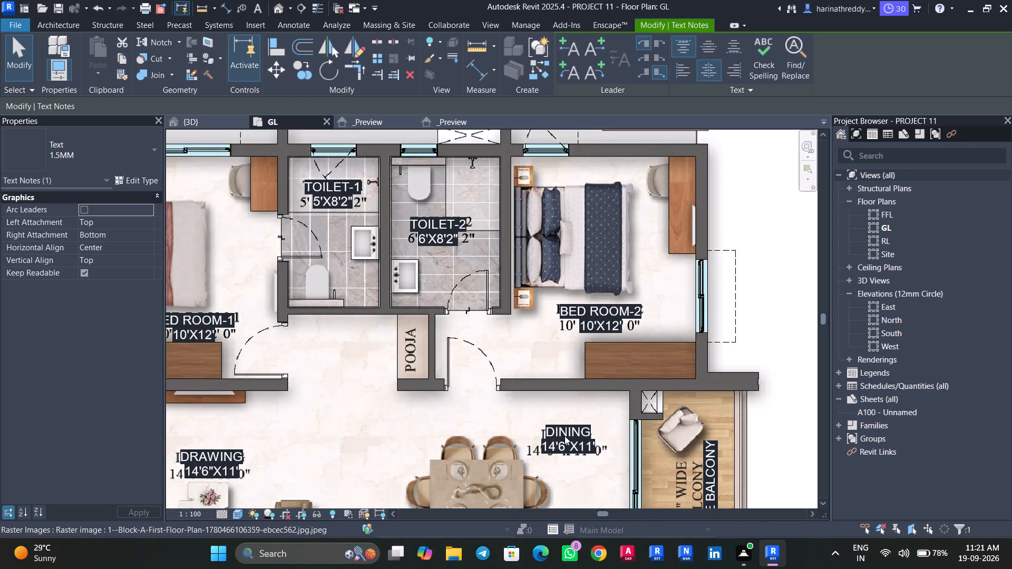
pyautogui.click(566, 436)
pyautogui.press('Tab')
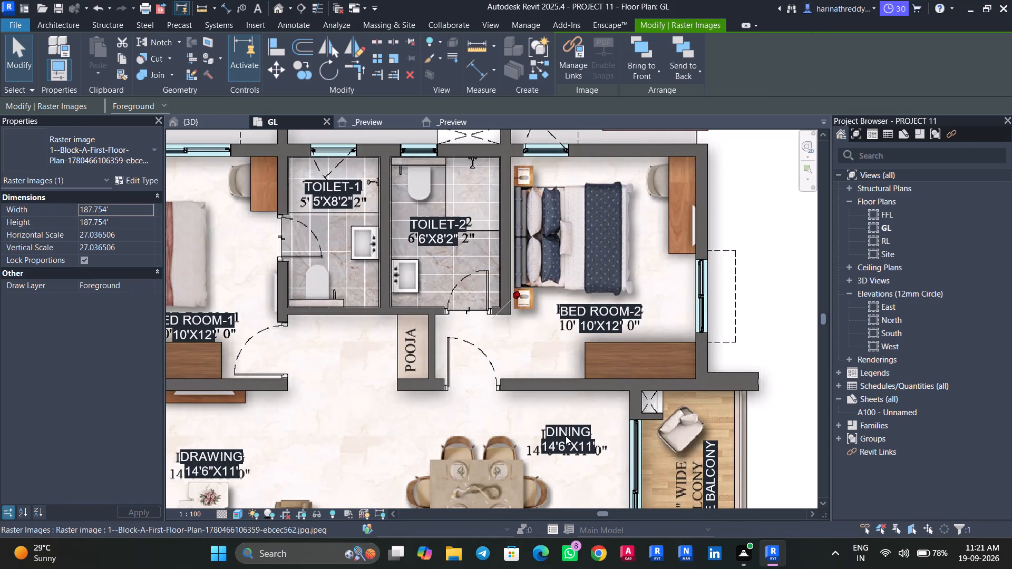
pyautogui.press('Tab')
pyautogui.click(566, 436)
pyautogui.scroll(-12, 544, 422)
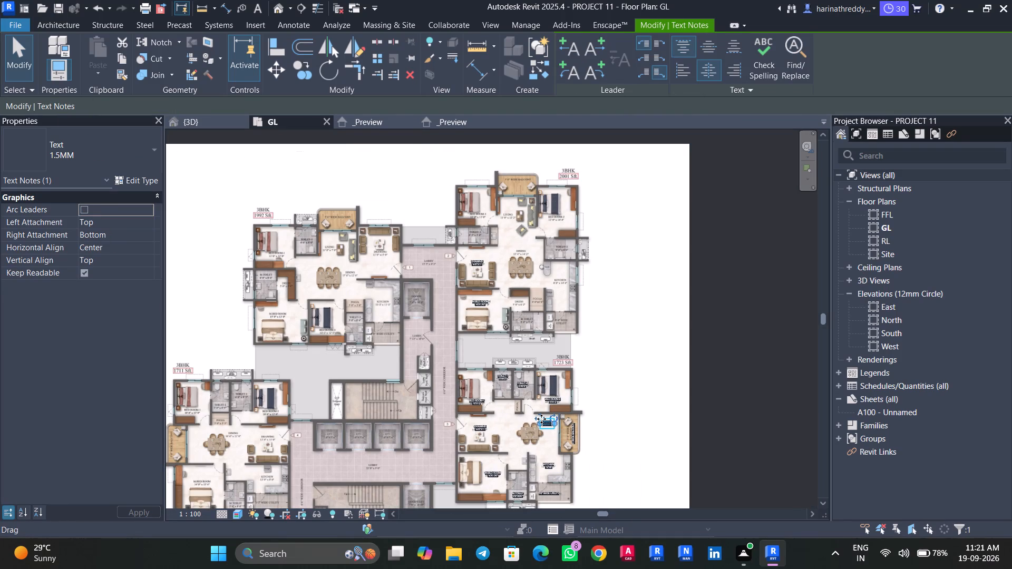
pyautogui.keyDown('ctrl'); pyautogui.moveTo(541, 419); pyautogui.dragTo(522, 312); pyautogui.keyUp('ctrl')
pyautogui.keyDown('ctrl'); pyautogui.moveTo(522, 312); pyautogui.dragTo(515, 247); pyautogui.keyUp('ctrl')
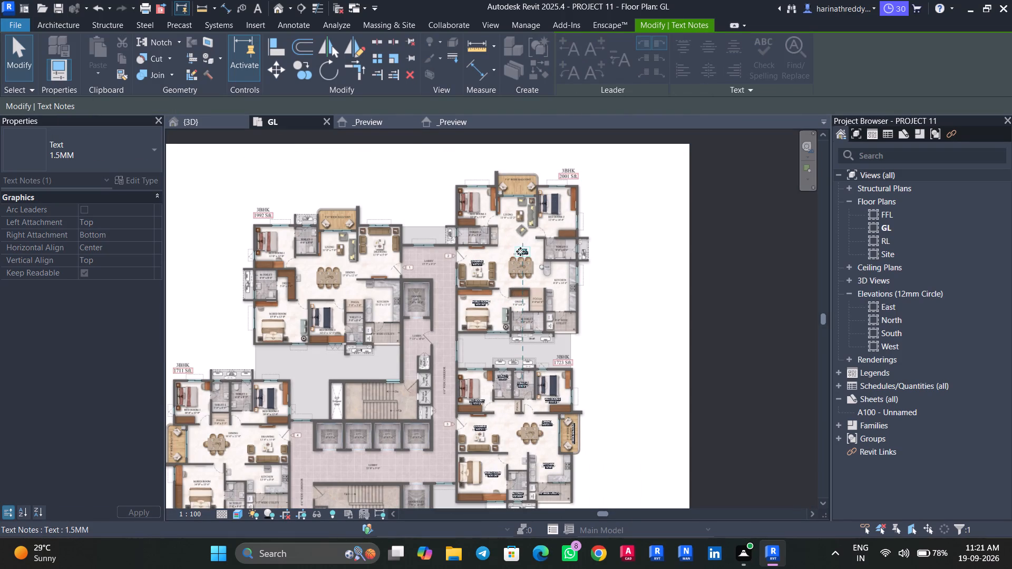
# Copy the 1723 Sft flat's KITCHEN note into the kitchen of the flat above, over its printed label.
pyautogui.scroll(5, 542, 352)
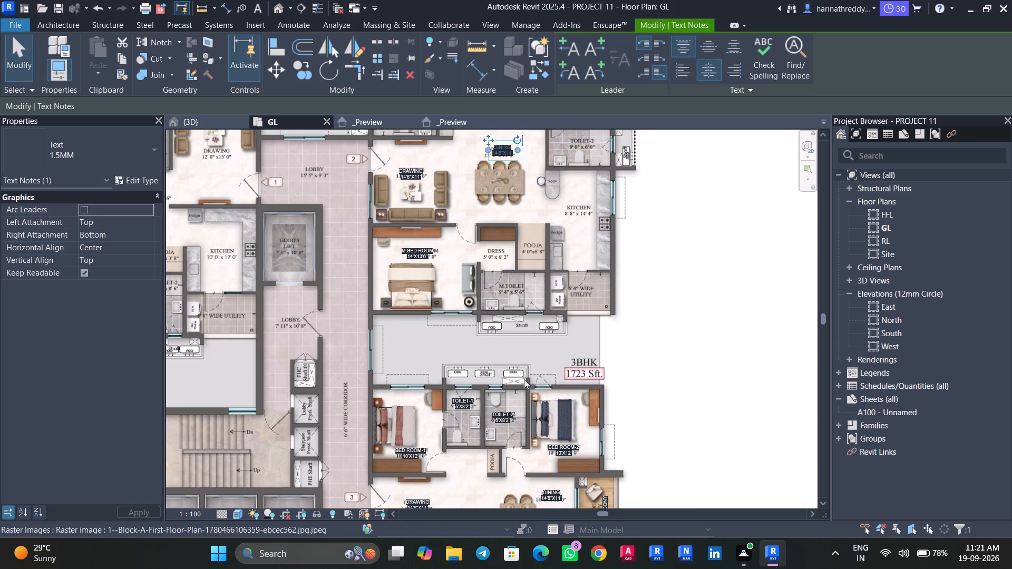
pyautogui.scroll(-2, 522, 378)
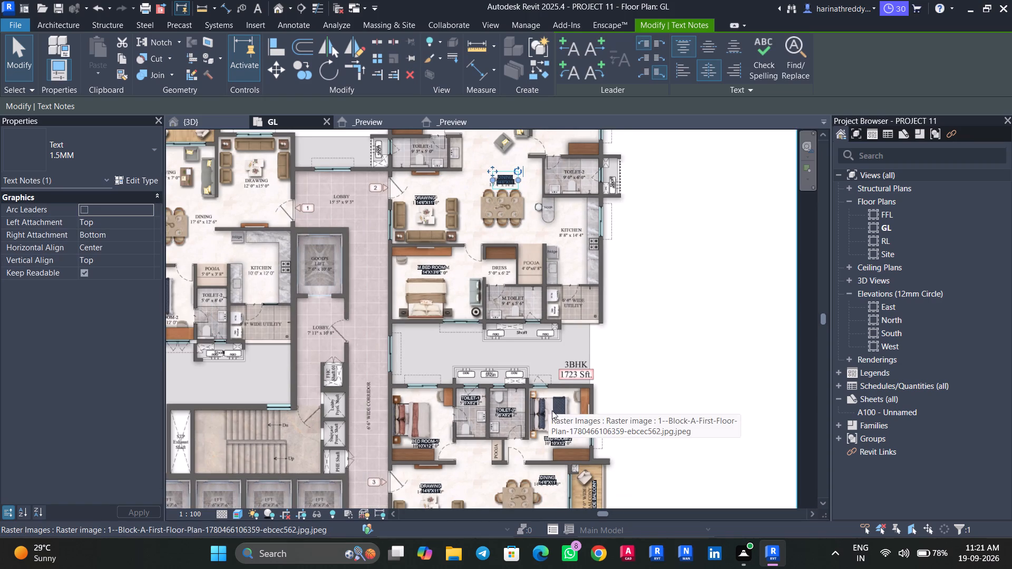
pyautogui.moveTo(552, 410); pyautogui.dragTo(579, 263, button='middle')
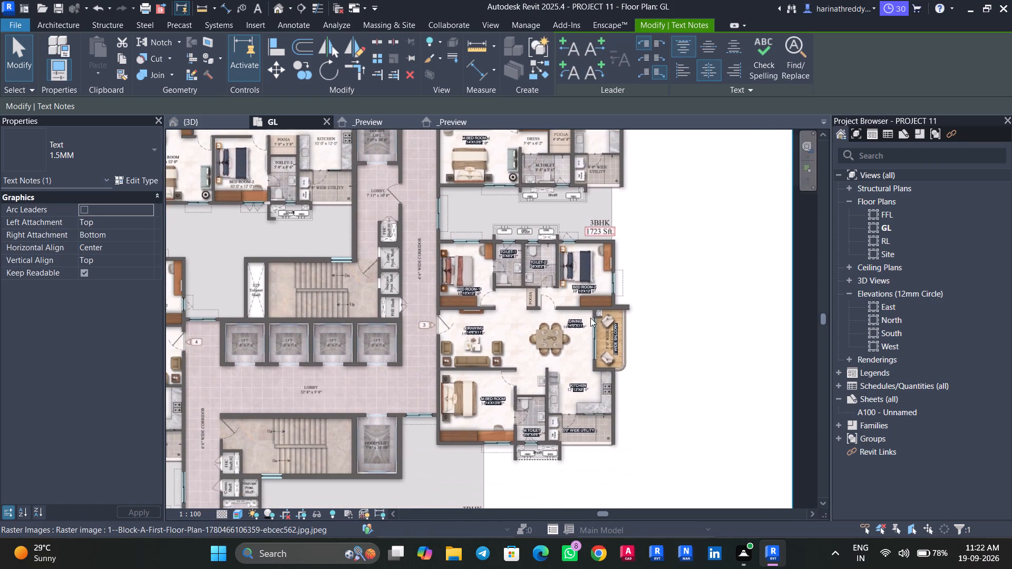
pyautogui.scroll(5, 579, 341)
pyautogui.click(581, 431)
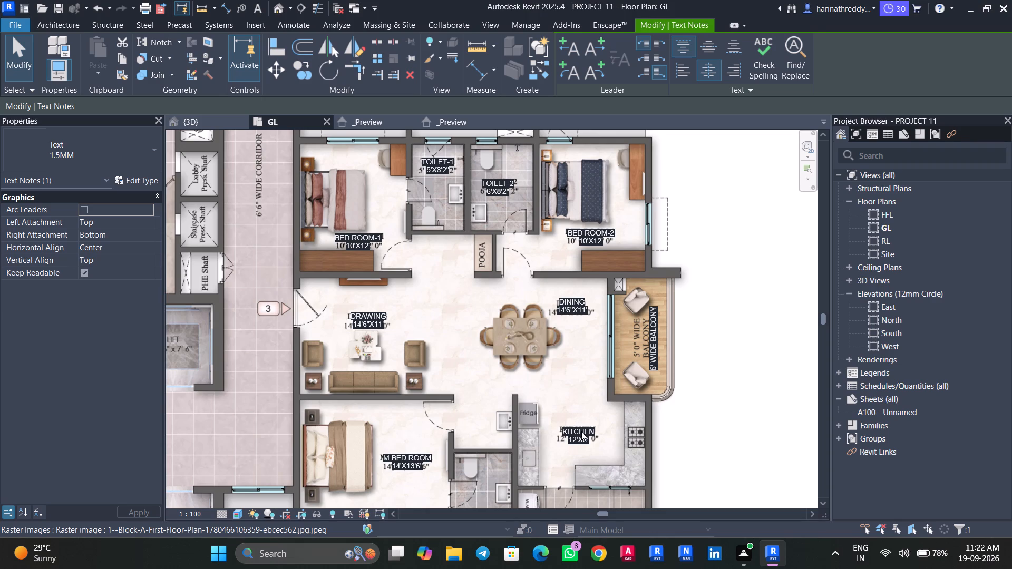
pyautogui.press('Tab')
pyautogui.click(581, 434)
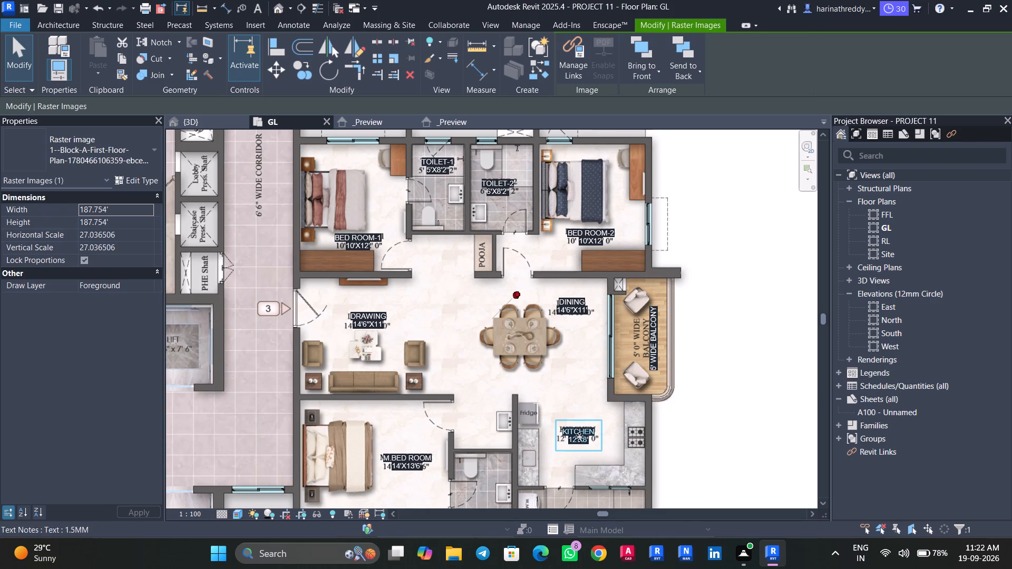
pyautogui.scroll(-5, 557, 423)
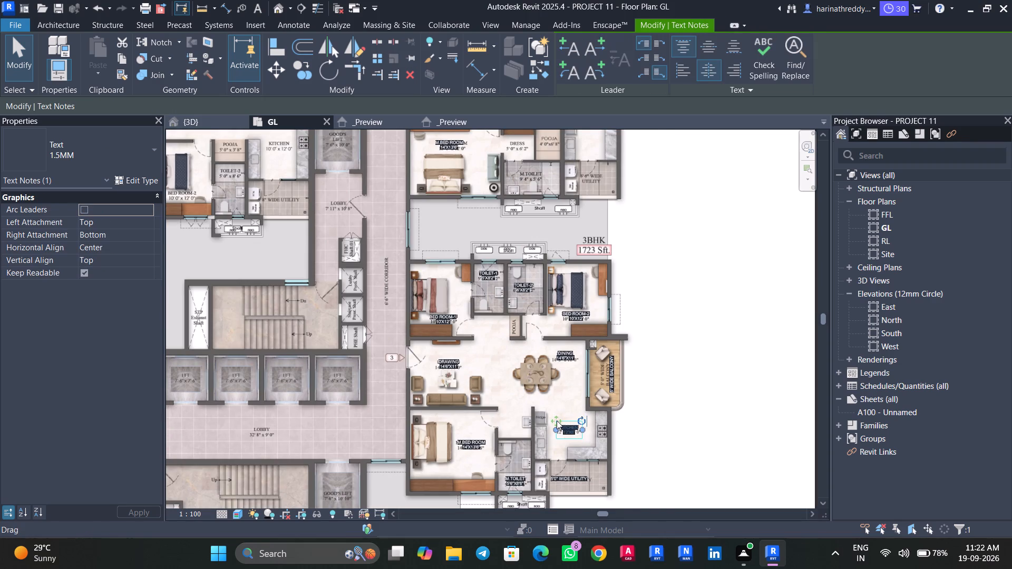
pyautogui.keyDown('ctrl'); pyautogui.moveTo(557, 420); pyautogui.dragTo(557, 420); pyautogui.keyUp('ctrl')
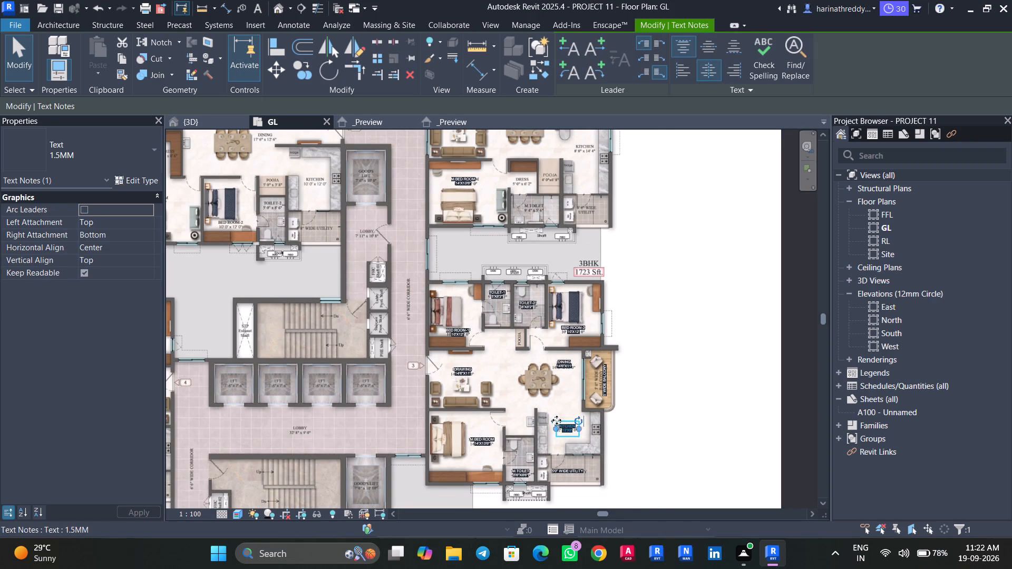
pyautogui.keyDown('ctrl'); pyautogui.moveTo(557, 420); pyautogui.dragTo(583, 140); pyautogui.keyUp('ctrl')
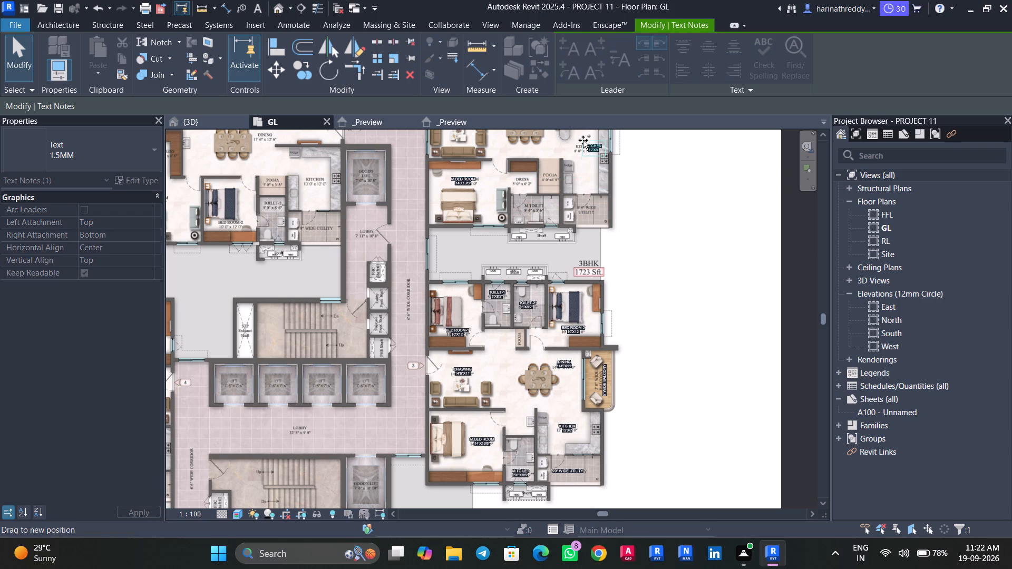
pyautogui.keyDown('ctrl'); pyautogui.moveTo(583, 140); pyautogui.dragTo(572, 141); pyautogui.keyUp('ctrl')
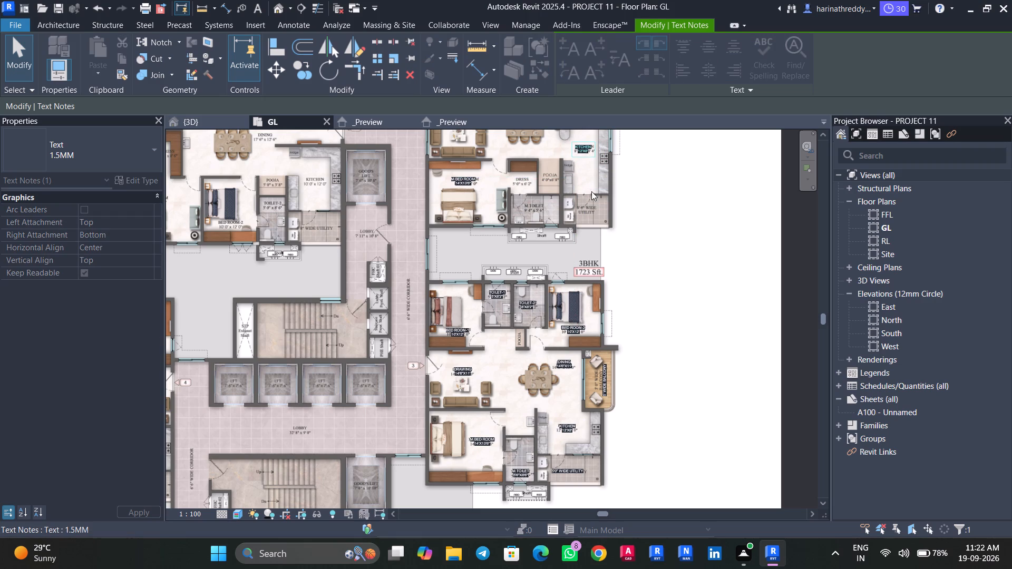
# Move the upper flat's M.BED ROOM note up to just above its printed label, uncovering the printed room size.
pyautogui.scroll(-2, 598, 211)
pyautogui.scroll(-1, 635, 232)
pyautogui.moveTo(611, 218); pyautogui.dragTo(668, 375, button='middle')
pyautogui.scroll(9, 635, 345)
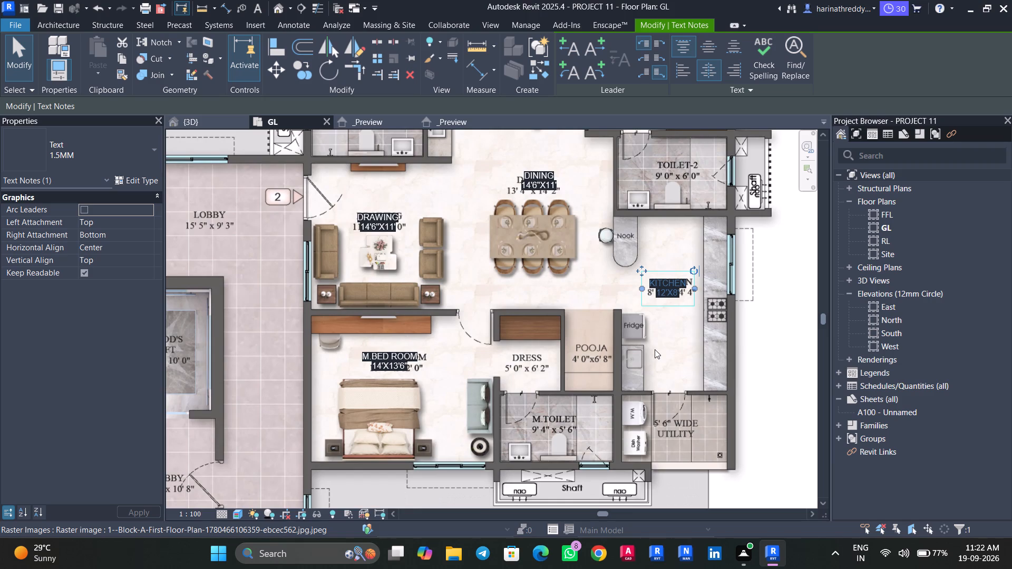
pyautogui.scroll(3, 655, 349)
pyautogui.moveTo(643, 345); pyautogui.dragTo(813, 370, button='middle')
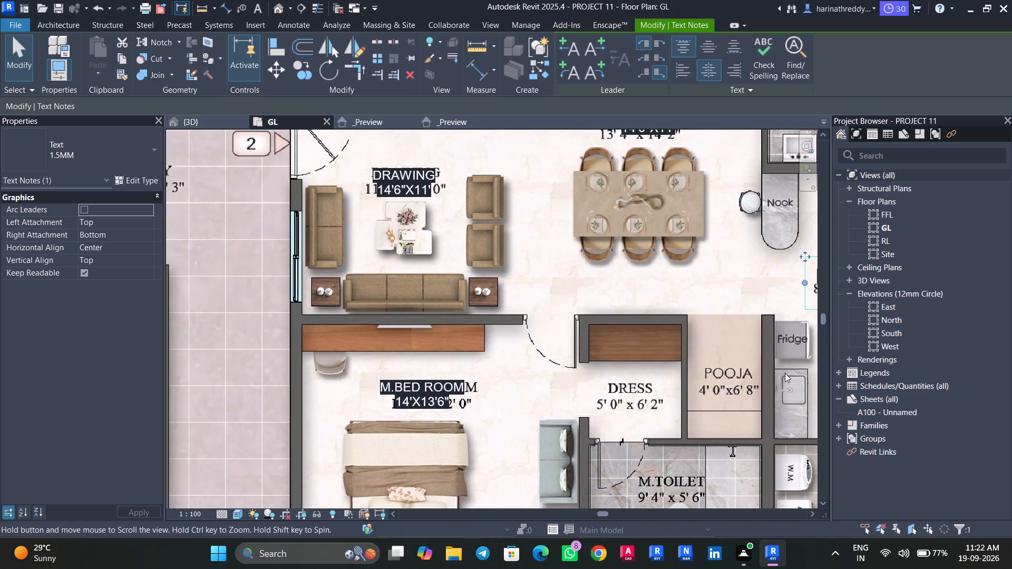
pyautogui.click(409, 397)
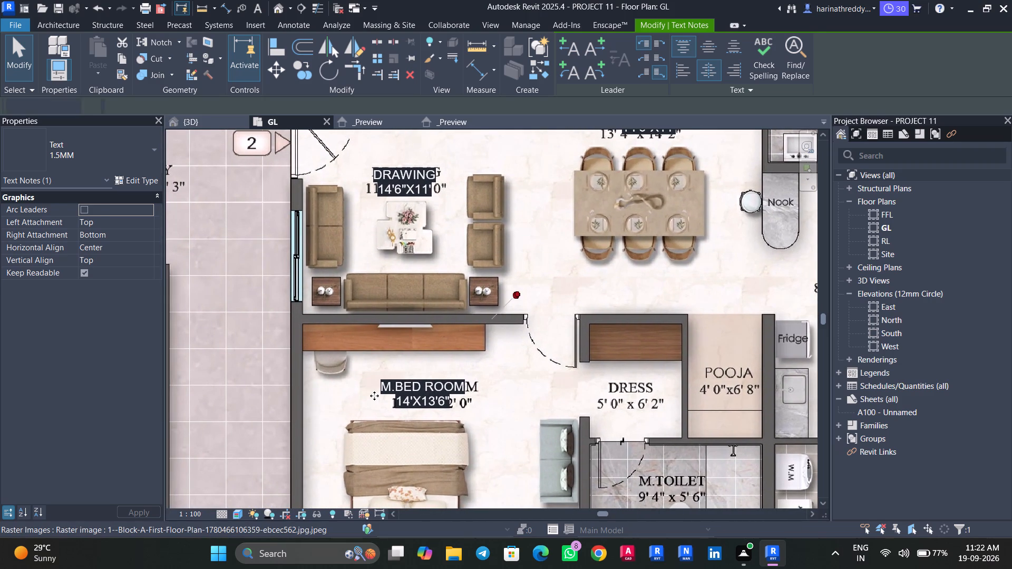
pyautogui.press('Tab')
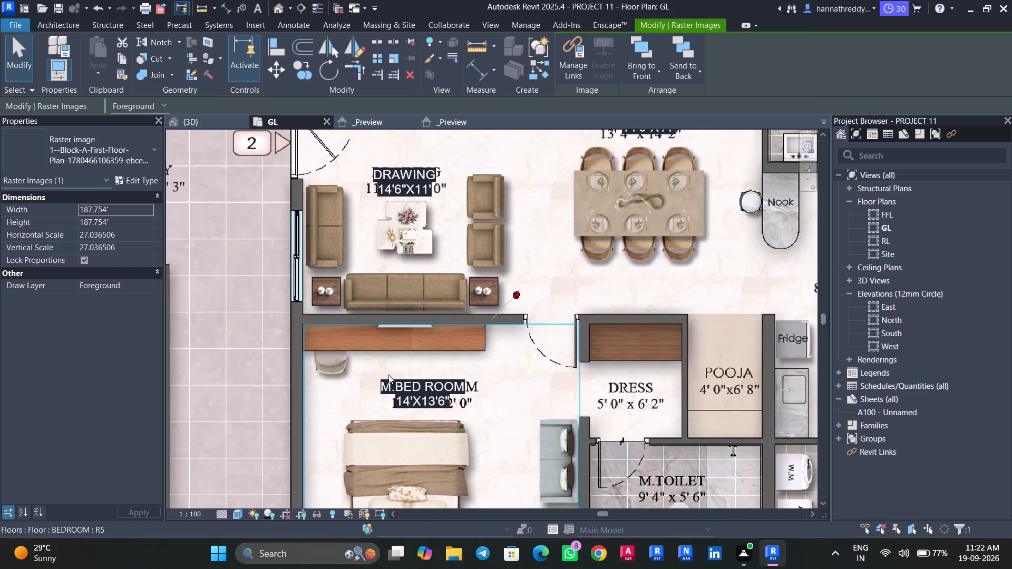
pyautogui.click(393, 382)
pyautogui.moveTo(368, 368); pyautogui.dragTo(366, 355)
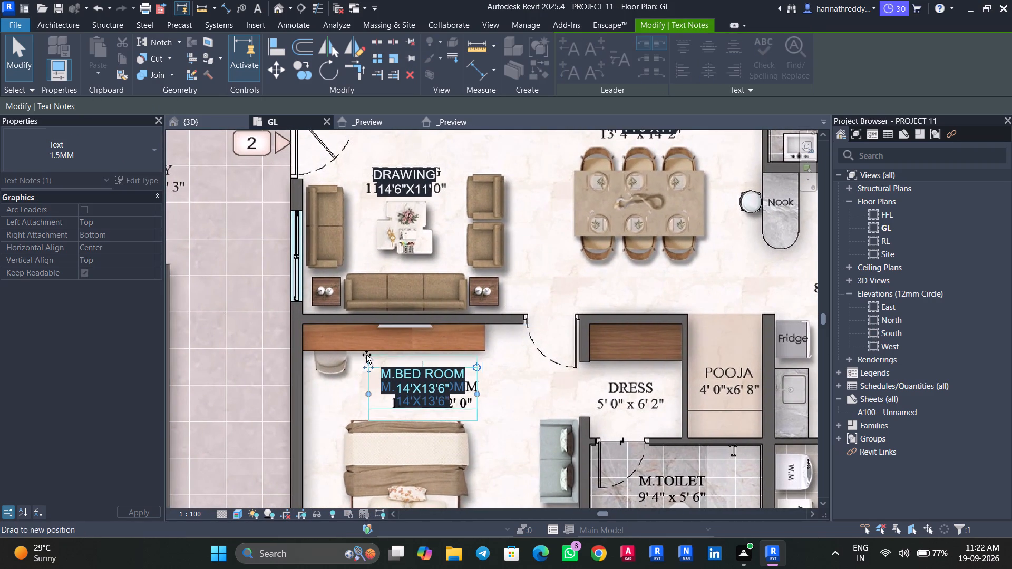
pyautogui.moveTo(366, 355); pyautogui.dragTo(373, 344)
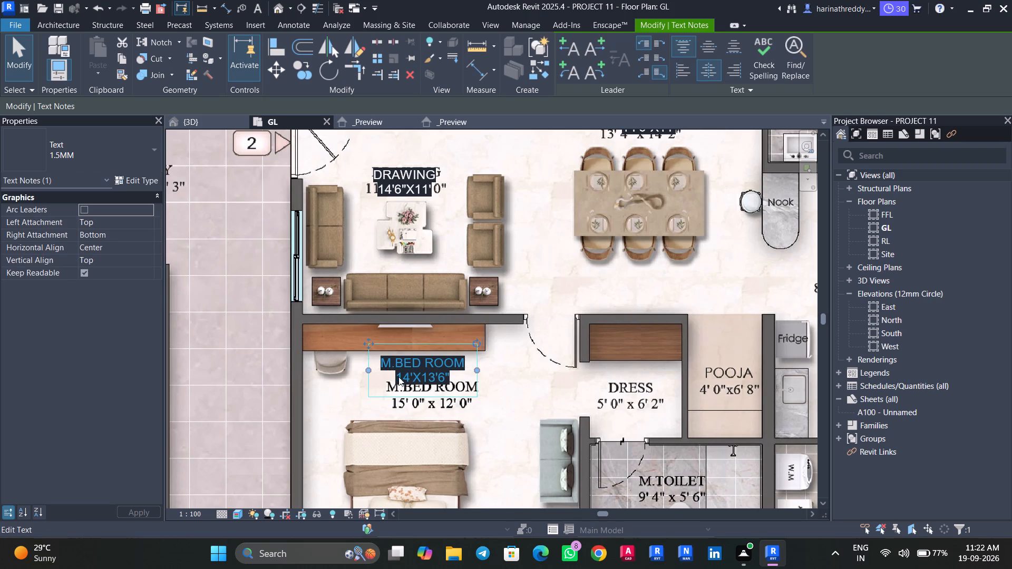
# Change the upper flat's M.BED ROOM note size to 15'X12' and move the note back down over its printed label.
pyautogui.doubleClick(435, 375)
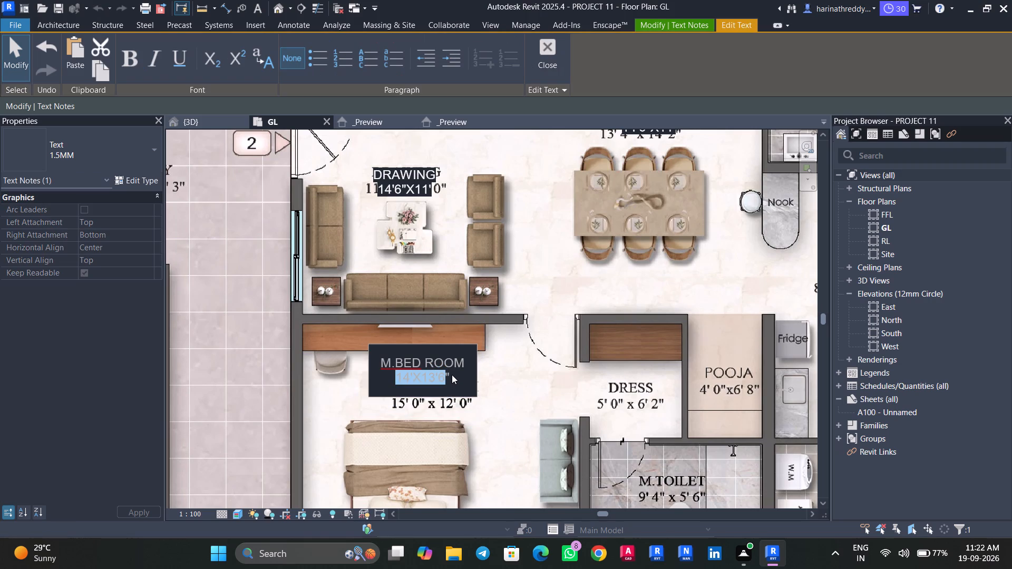
pyautogui.moveTo(451, 377); pyautogui.dragTo(378, 382)
pyautogui.write("15'")
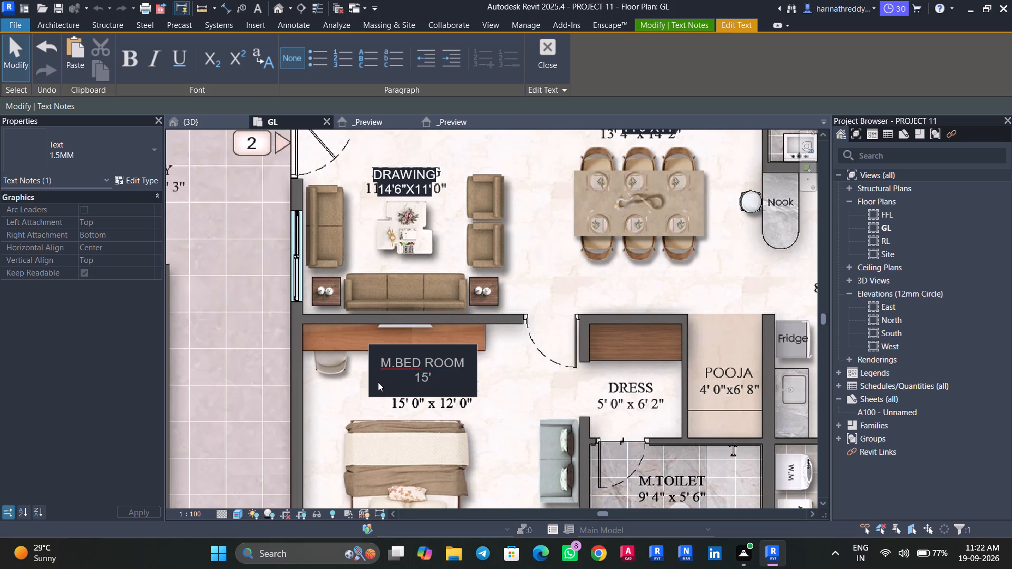
pyautogui.press('x')
pyautogui.write('12')
pyautogui.press("'")
pyautogui.click(500, 415)
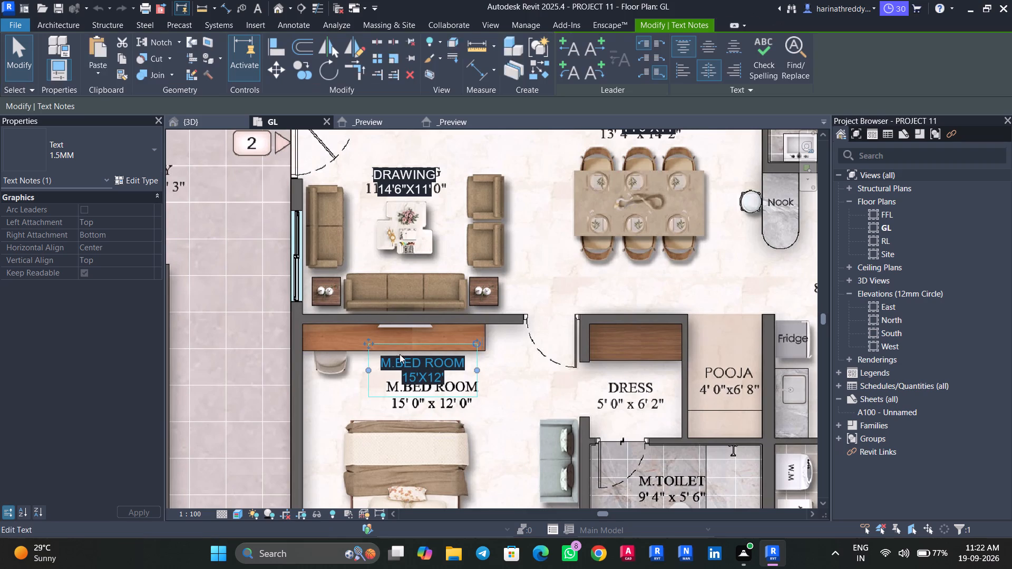
pyautogui.moveTo(371, 342); pyautogui.dragTo(382, 370)
# Move the upper flat's DRAWING note up to just above its printed label, uncovering the printed room size.
pyautogui.scroll(2, 376, 233)
pyautogui.moveTo(376, 233); pyautogui.dragTo(397, 341, button='middle')
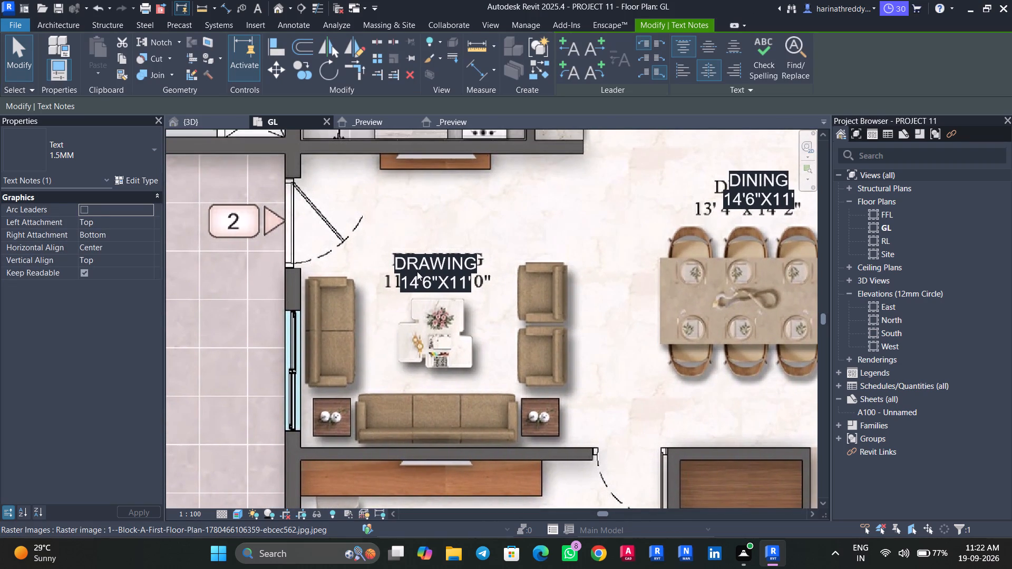
pyautogui.click(419, 269)
pyautogui.press('Tab')
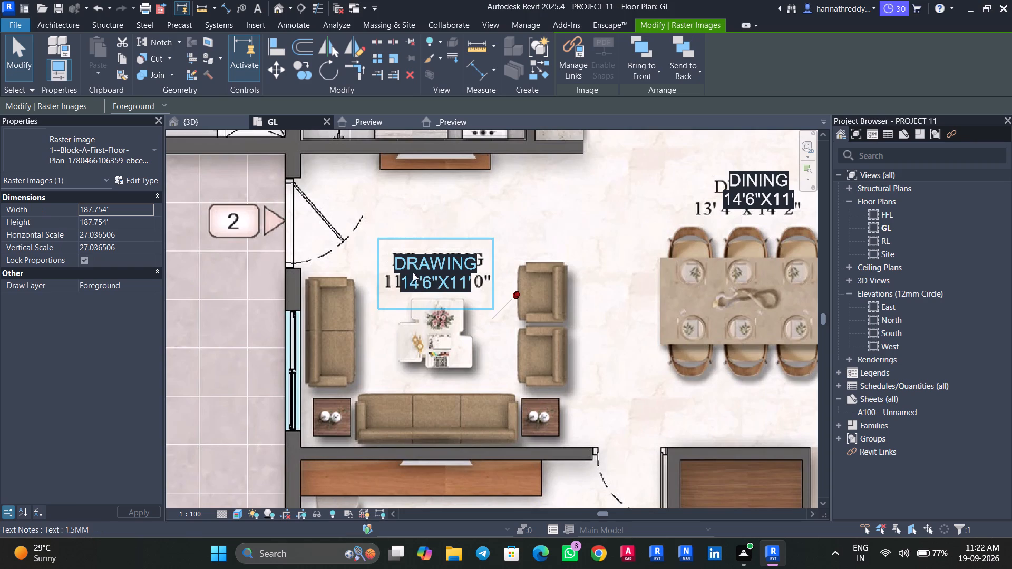
pyautogui.click(395, 261)
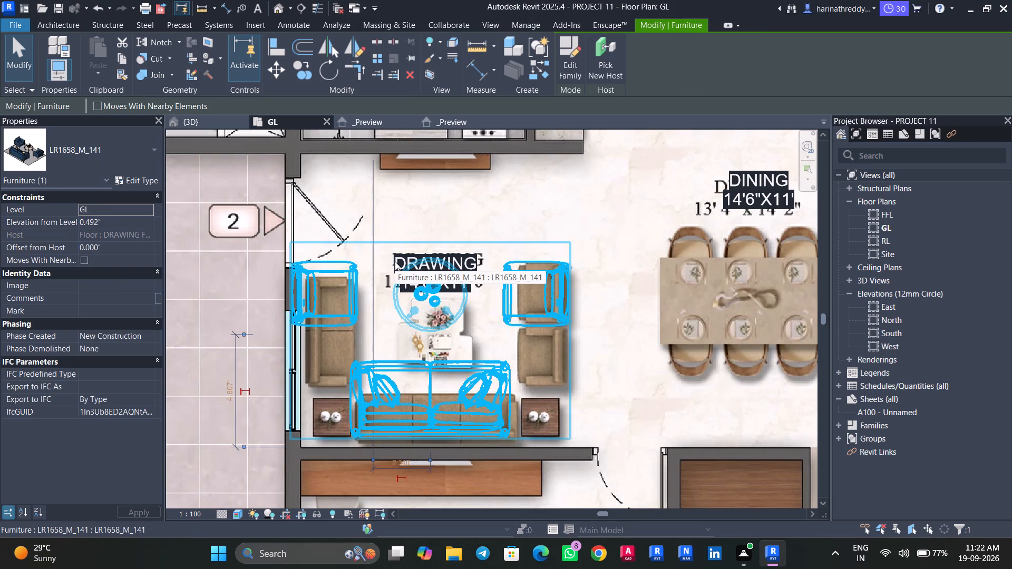
pyautogui.press('Escape')
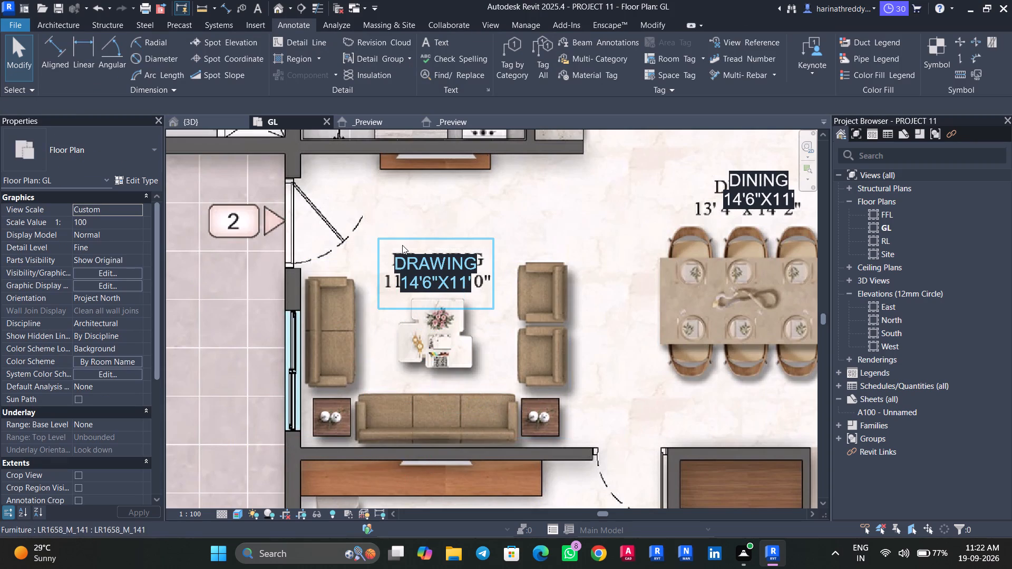
pyautogui.click(402, 243)
pyautogui.moveTo(379, 238); pyautogui.dragTo(379, 207)
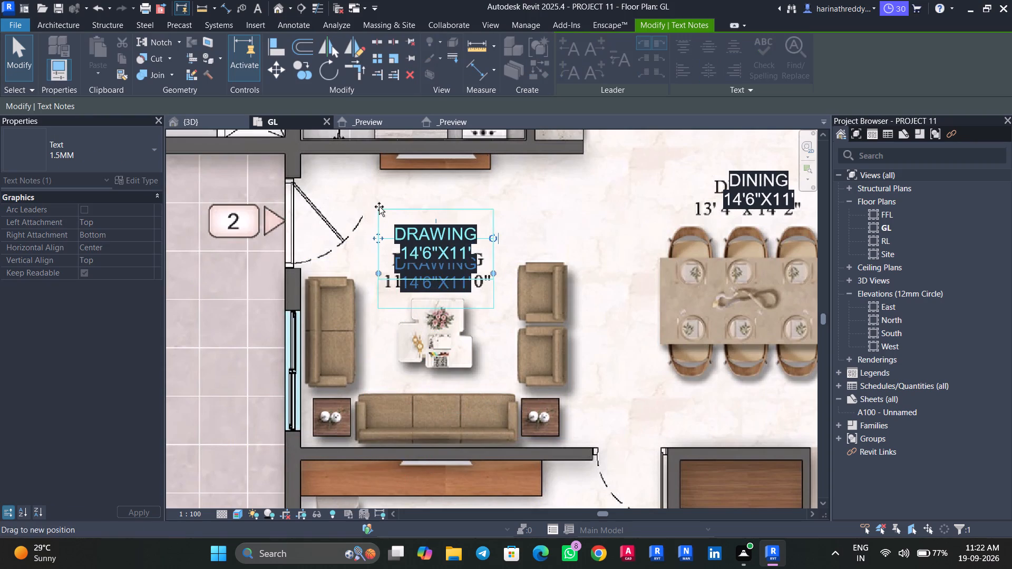
pyautogui.moveTo(379, 207); pyautogui.dragTo(379, 195)
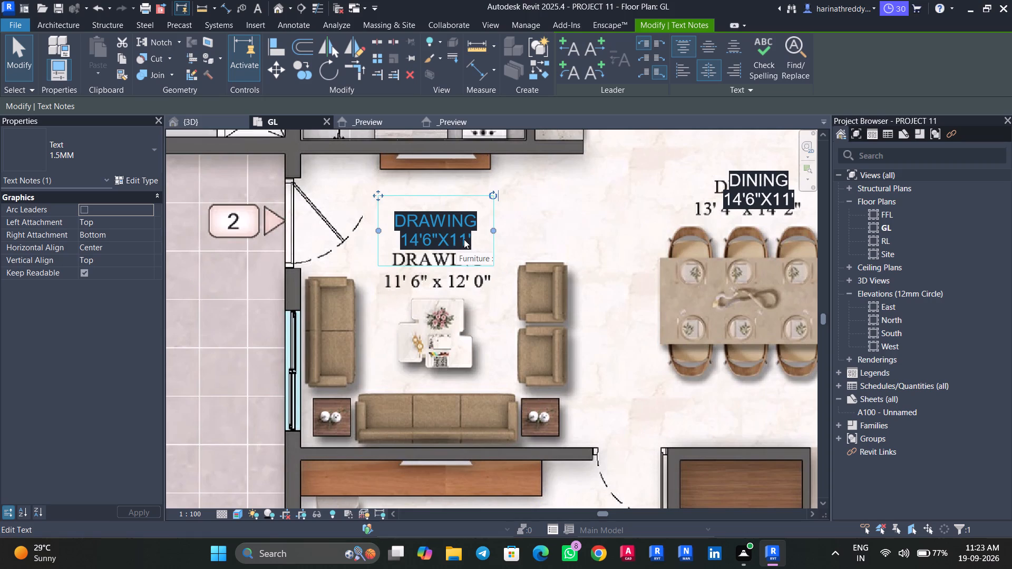
# Change the room size in the upper flat's DRAWING note to 11'6"X12'.
pyautogui.doubleClick(469, 238)
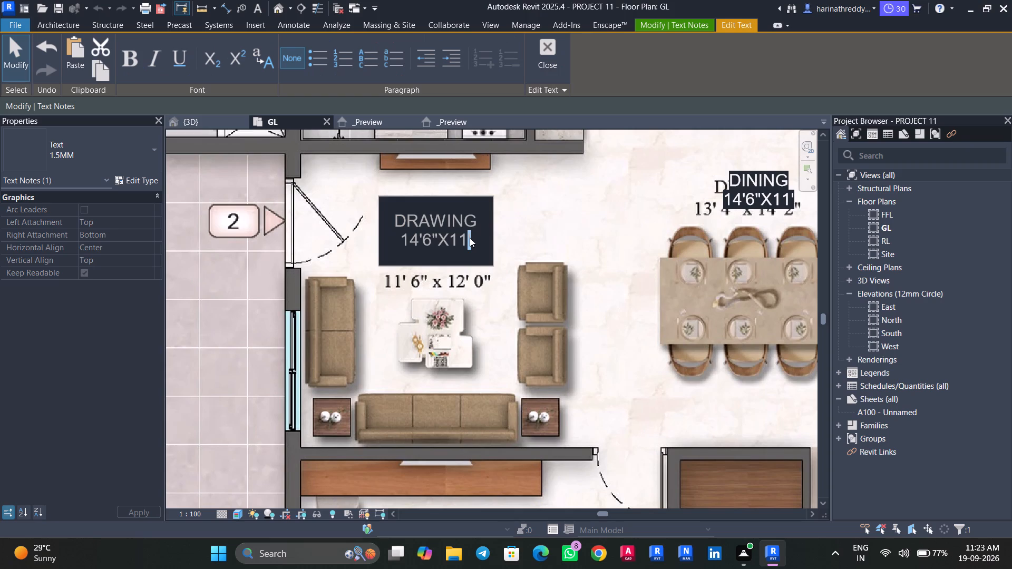
pyautogui.press('BackSpace')
pyautogui.press('BackSpace')
pyautogui.press('BackSpace')
pyautogui.press('BackSpace')
pyautogui.press('BackSpace')
pyautogui.press('BackSpace')
pyautogui.press('BackSpace')
pyautogui.press('BackSpace')
pyautogui.press('BackSpace')
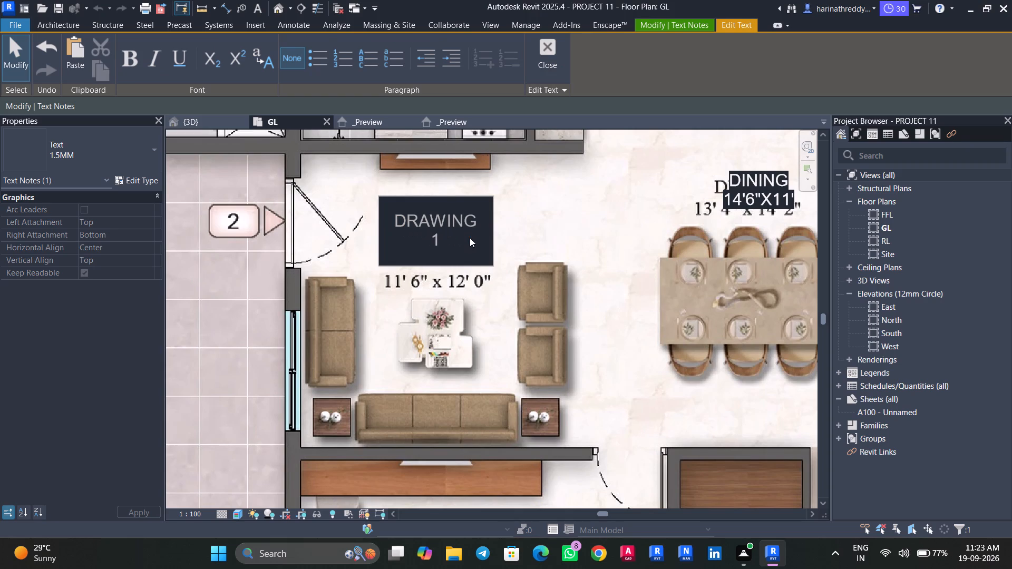
pyautogui.write("11'")
pyautogui.press('x')
pyautogui.press('BackSpace')
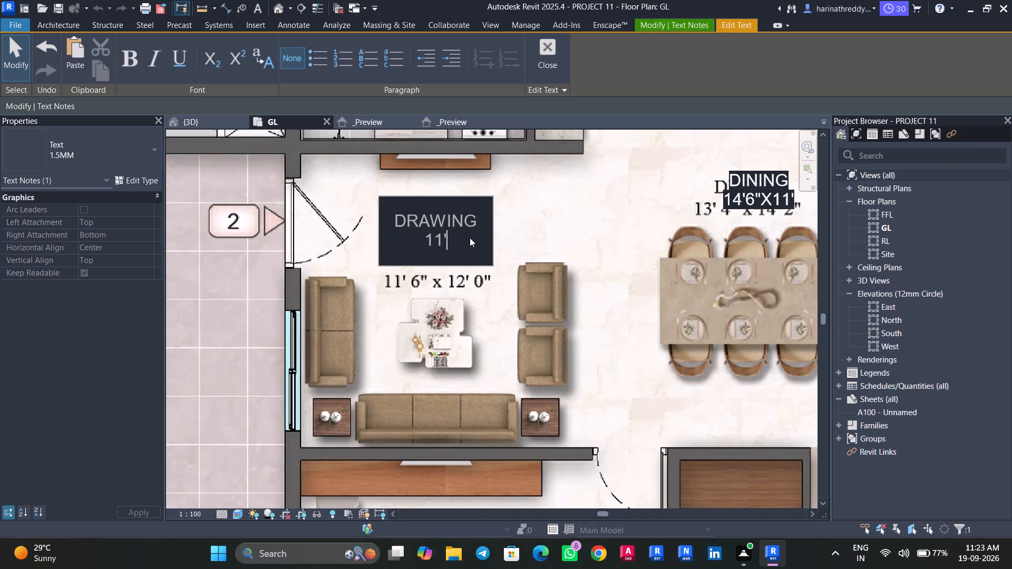
pyautogui.press('6')
pyautogui.hotkey('shift', '"')
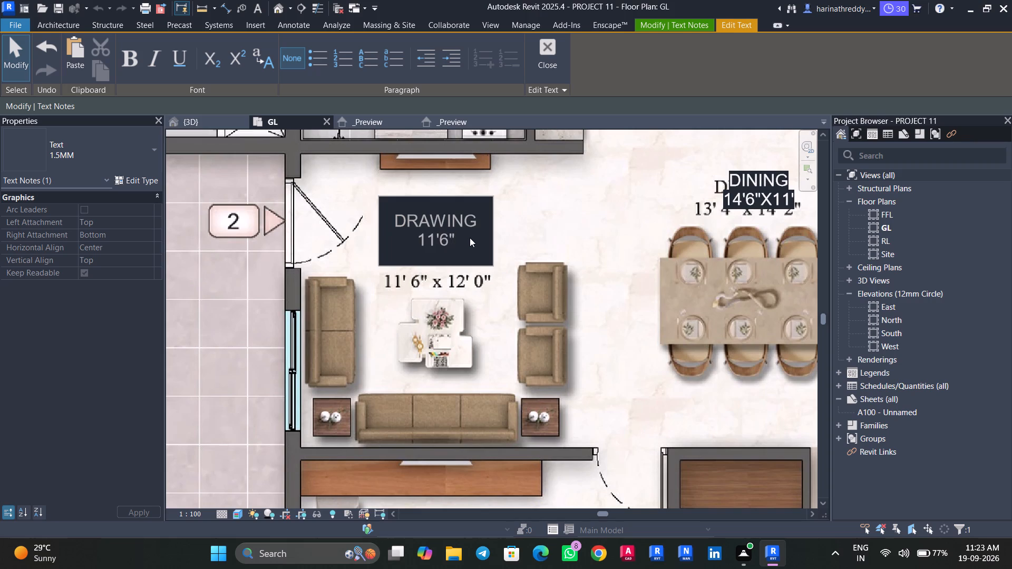
pyautogui.press('x')
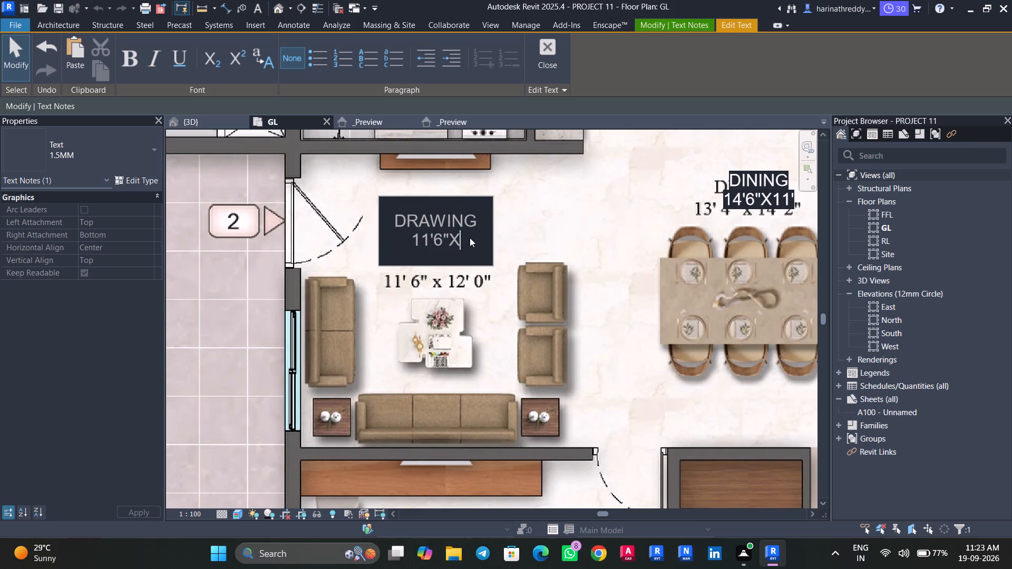
pyautogui.write('12')
pyautogui.press("'")
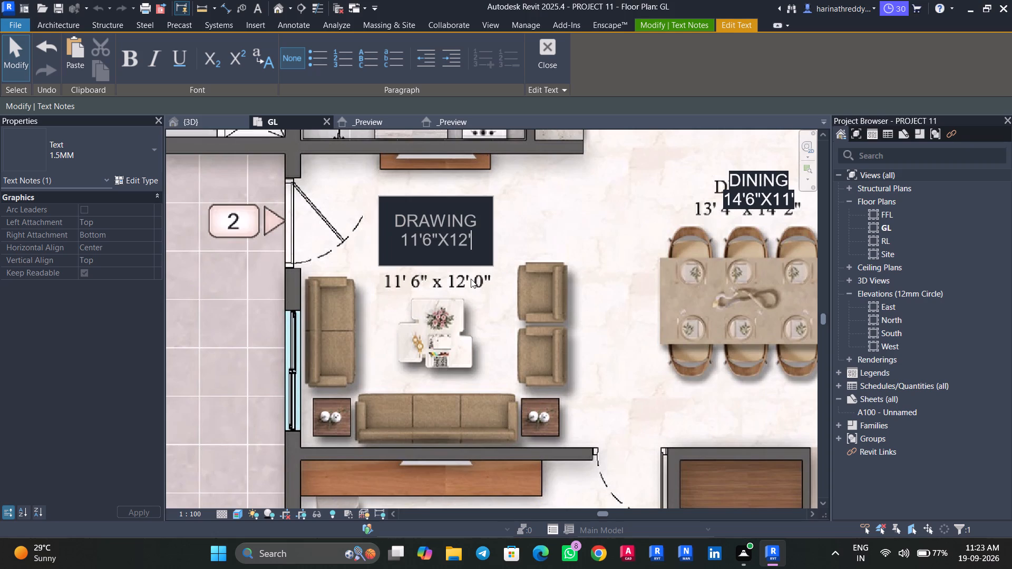
pyautogui.click(485, 283)
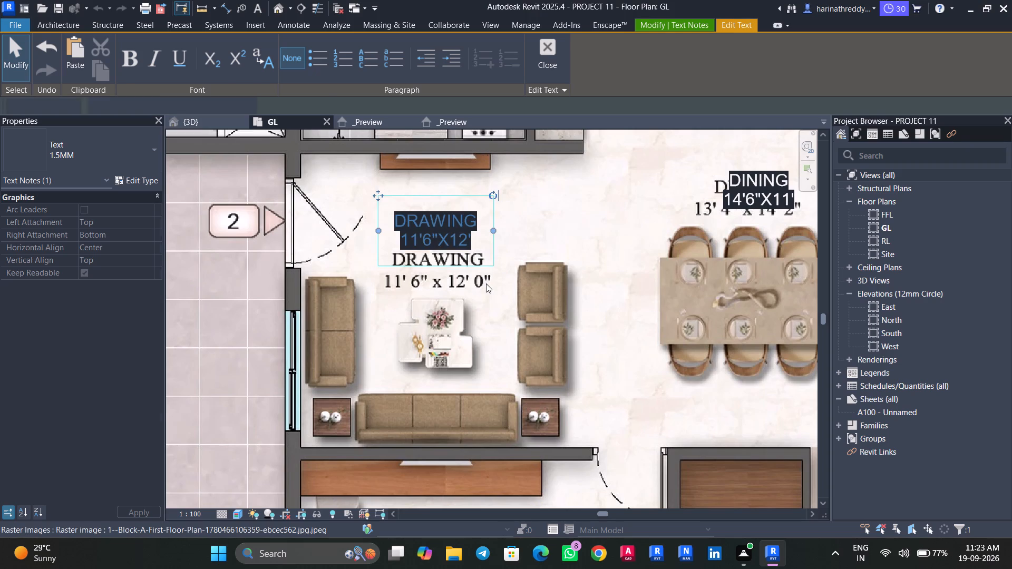
# Move the edited DRAWING note back down over its printed label.
pyautogui.moveTo(379, 196); pyautogui.dragTo(379, 200)
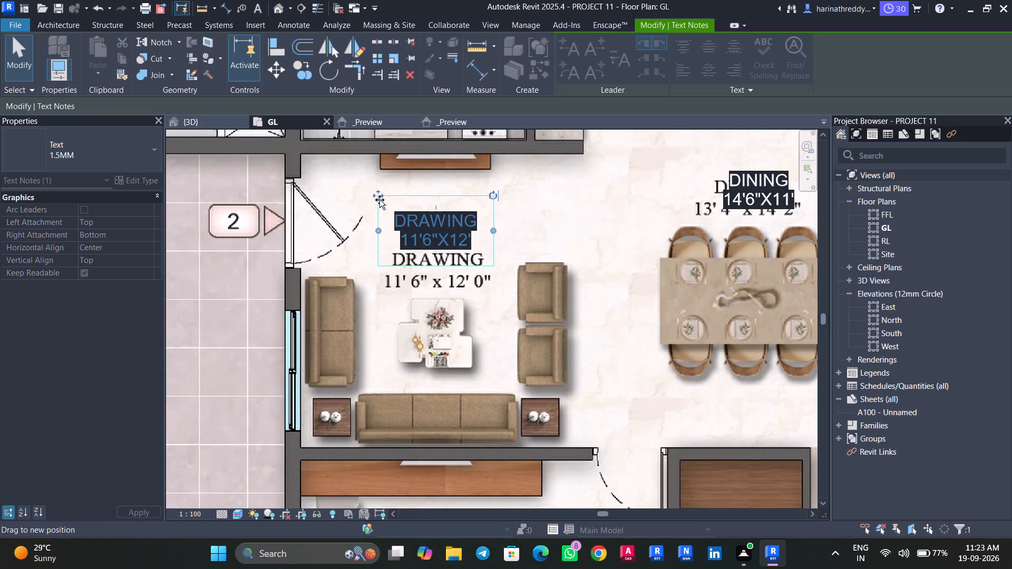
pyautogui.moveTo(379, 200); pyautogui.dragTo(383, 239)
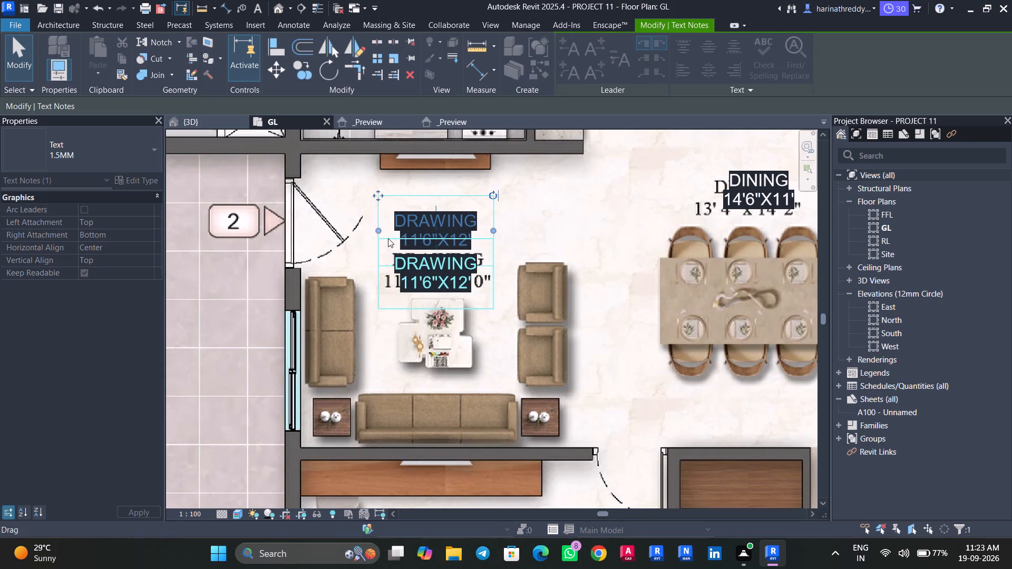
# Move the upper flat's DINING note up to just above its printed label, uncovering the printed room size.
pyautogui.moveTo(525, 234); pyautogui.dragTo(284, 279, button='middle')
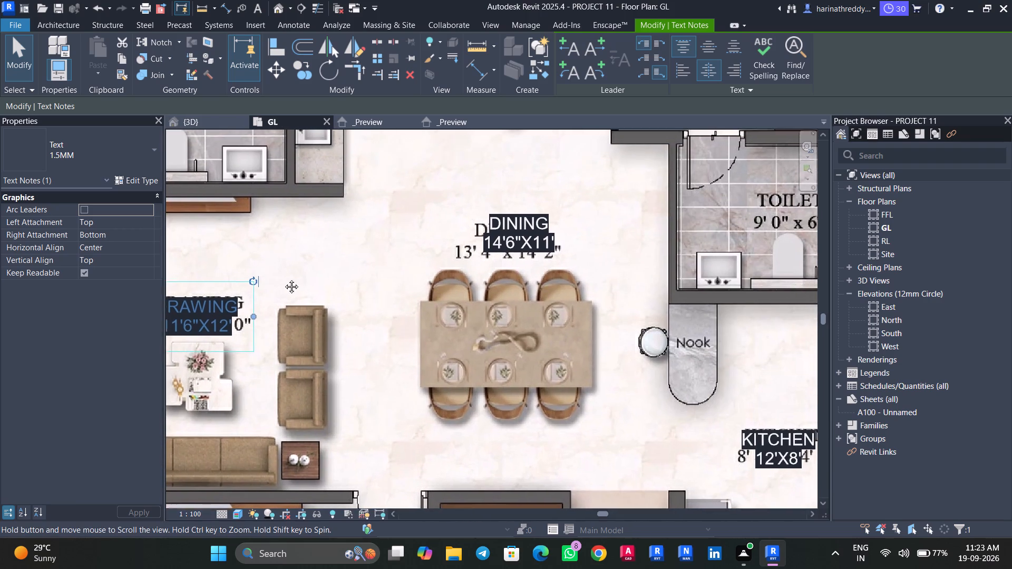
pyautogui.moveTo(284, 279); pyautogui.dragTo(283, 279, button='middle')
pyautogui.scroll(-1, 283, 279)
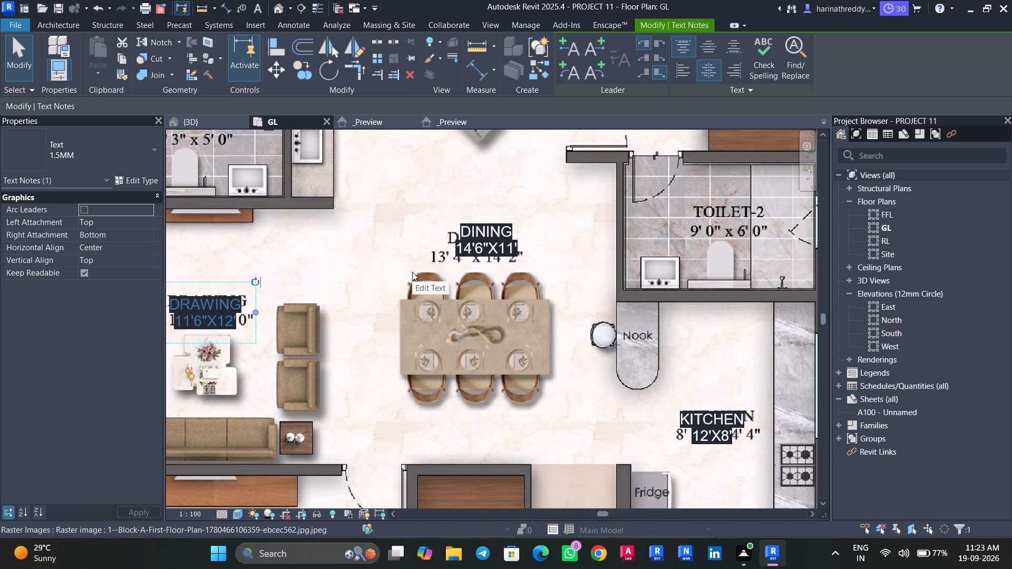
pyautogui.click(466, 247)
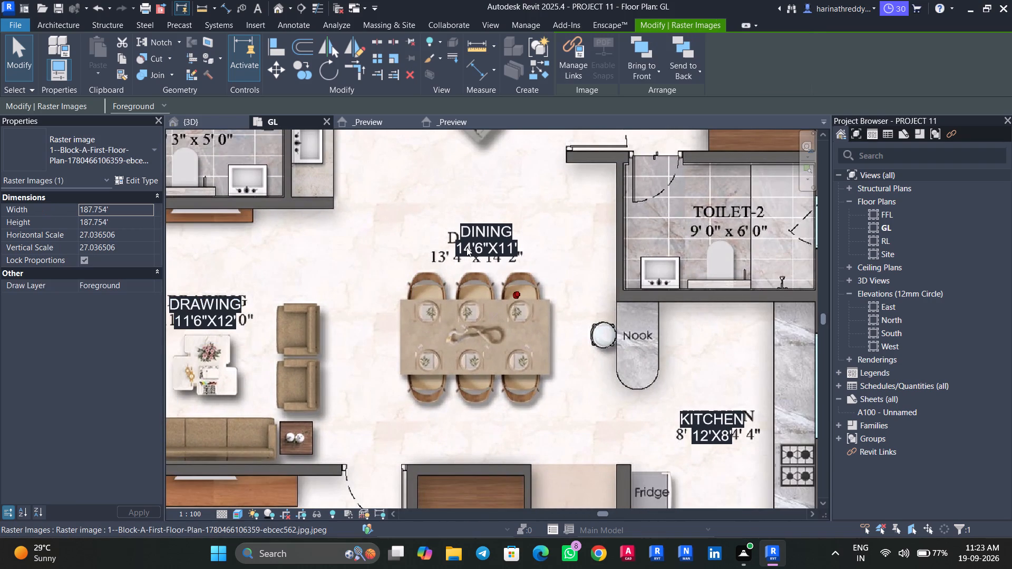
pyautogui.press('Tab')
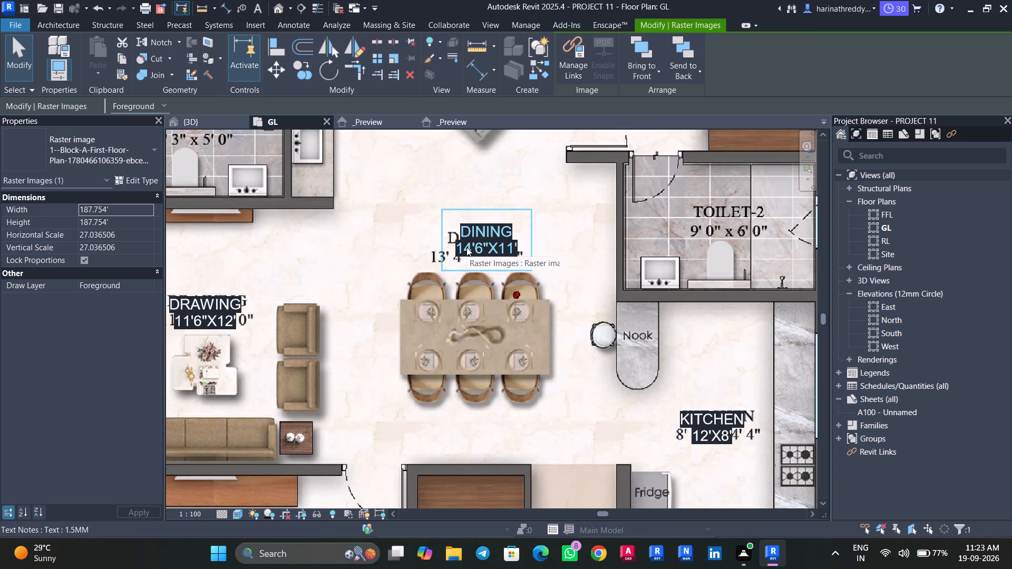
pyautogui.click(466, 247)
pyautogui.moveTo(443, 209); pyautogui.dragTo(439, 205)
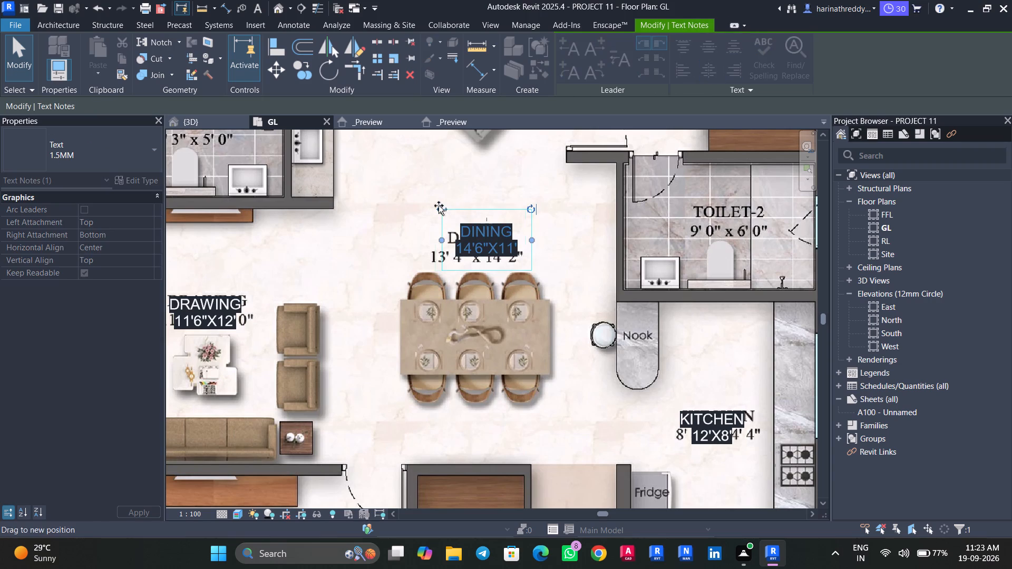
pyautogui.moveTo(439, 205); pyautogui.dragTo(434, 176)
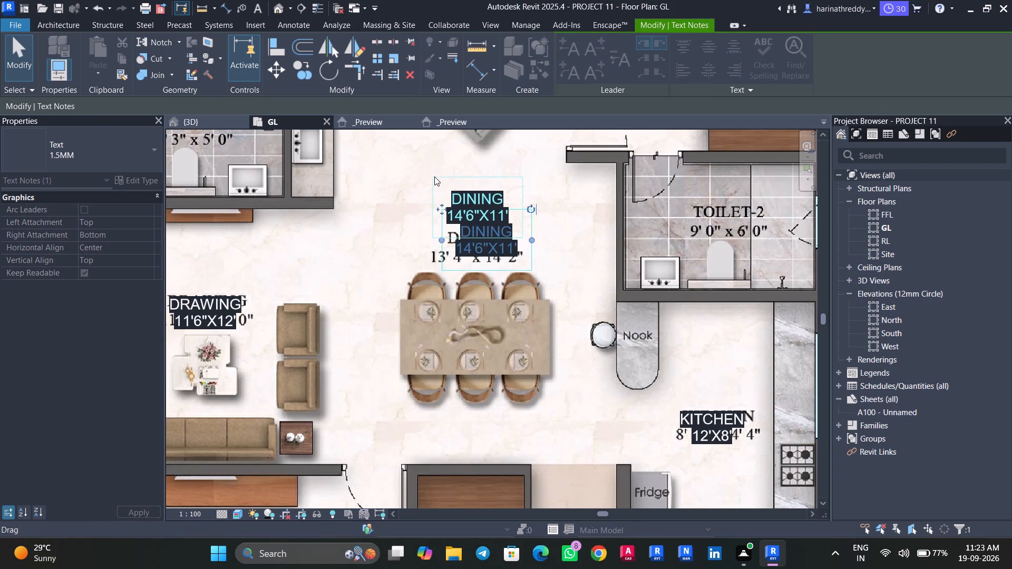
# Change the room size in the upper flat's DINING note to 13'4"X14'2".
pyautogui.scroll(4, 497, 218)
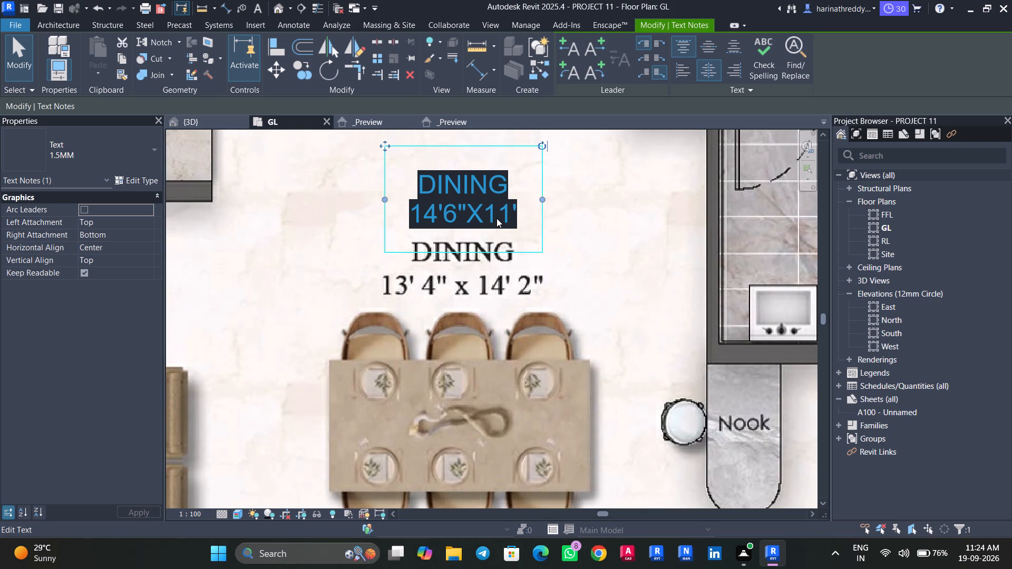
pyautogui.doubleClick(505, 214)
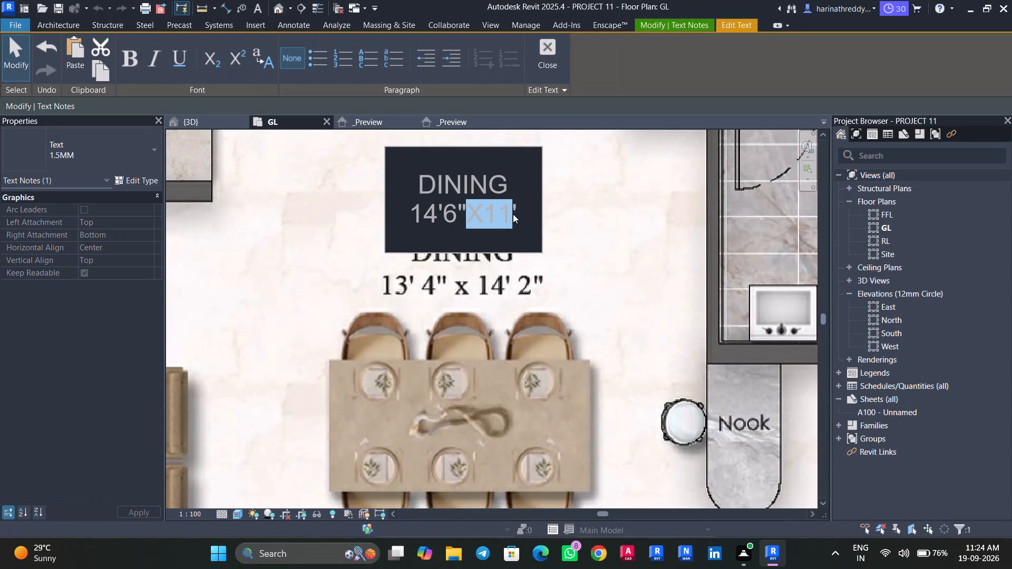
pyautogui.click(519, 211)
pyautogui.moveTo(519, 211); pyautogui.dragTo(443, 215)
pyautogui.tripleClick(513, 207)
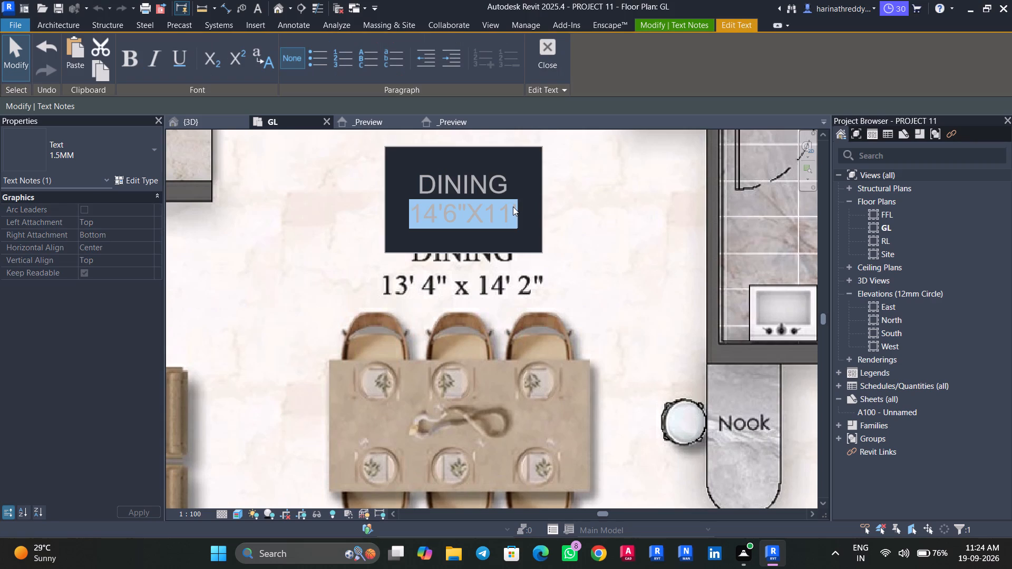
pyautogui.write("13'")
pyautogui.write('4"')
pyautogui.press('x')
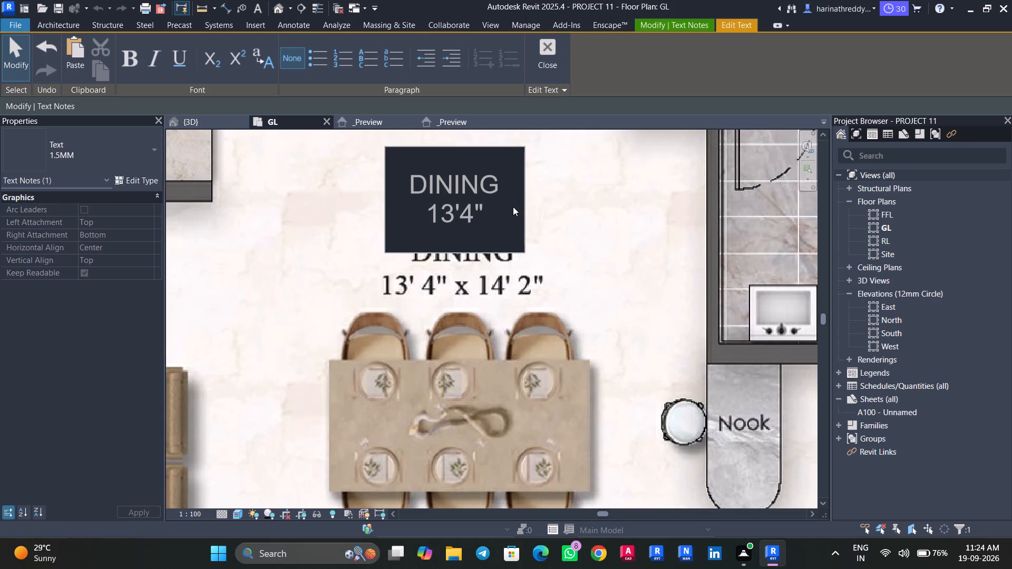
pyautogui.write("14'")
pyautogui.press('2')
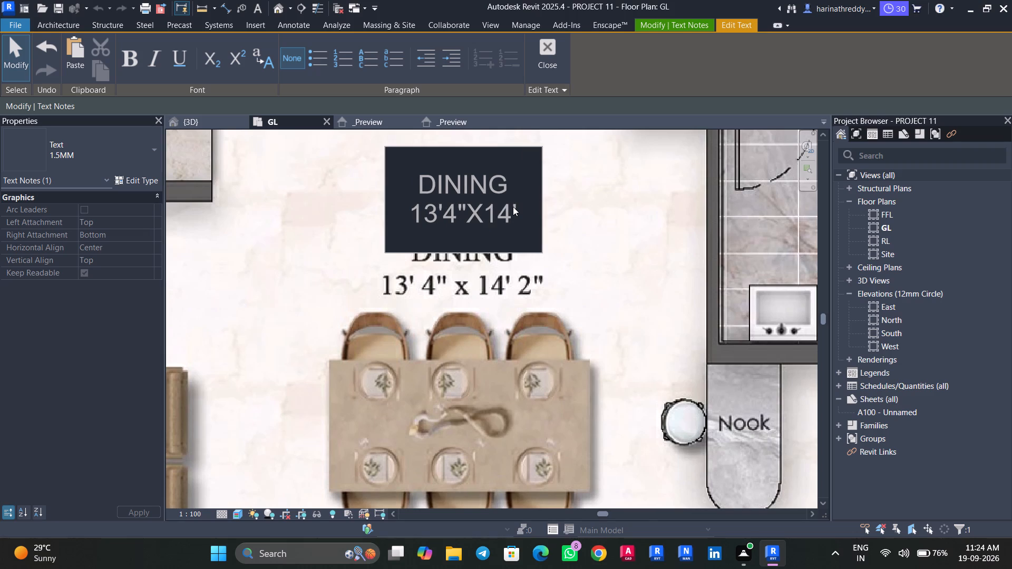
pyautogui.hotkey('shift', '"')
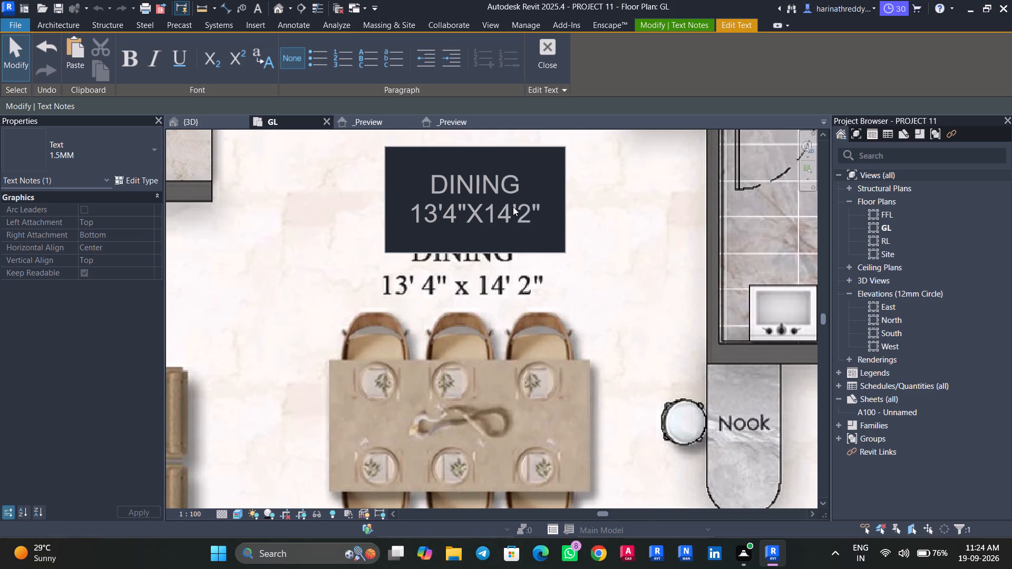
pyautogui.click(611, 242)
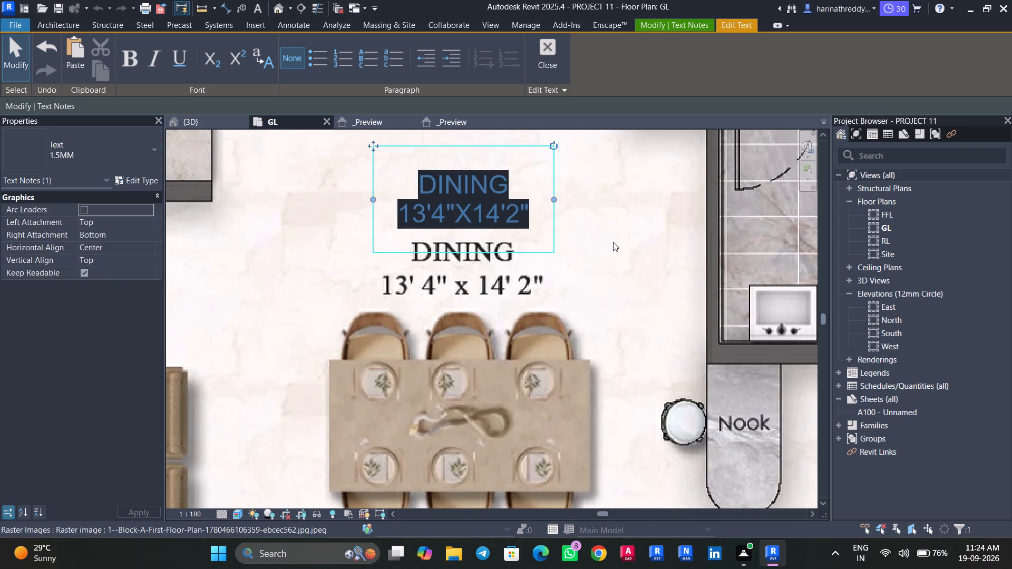
# Move the edited DINING note back down over its printed label.
pyautogui.scroll(-3, 613, 241)
pyautogui.moveTo(455, 178); pyautogui.dragTo(449, 217)
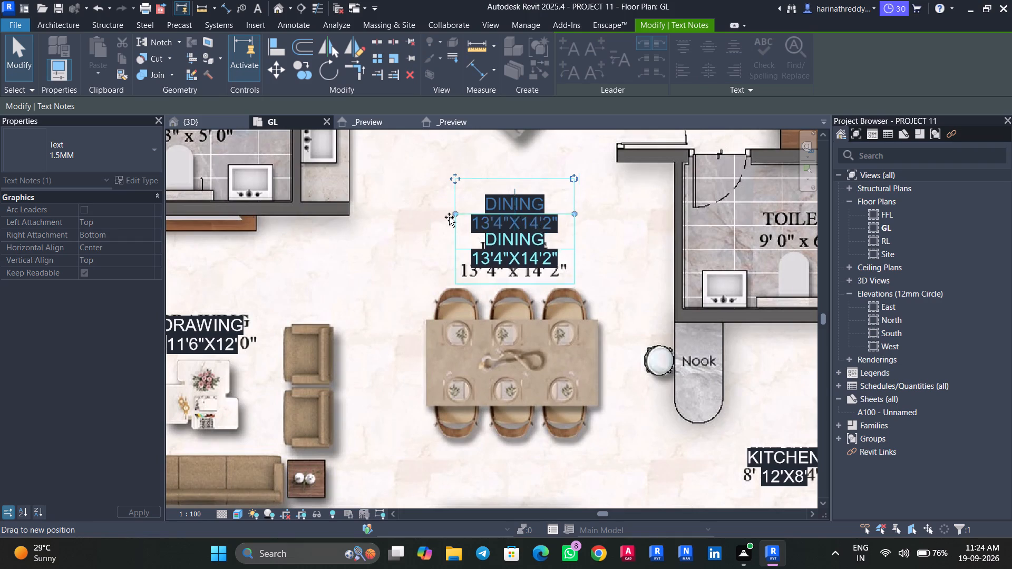
pyautogui.moveTo(449, 217); pyautogui.dragTo(449, 223)
# Move the upper flat's KITCHEN note up to just above its printed label, uncovering the printed room size.
pyautogui.moveTo(630, 331); pyautogui.dragTo(427, 240, button='middle')
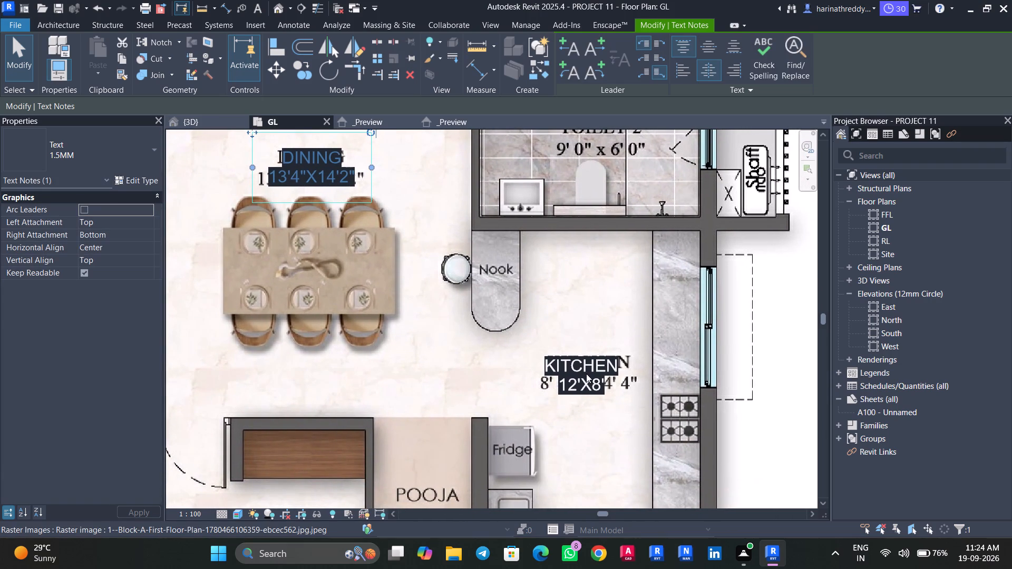
pyautogui.moveTo(586, 374); pyautogui.dragTo(550, 354, button='middle')
pyautogui.scroll(4, 547, 352)
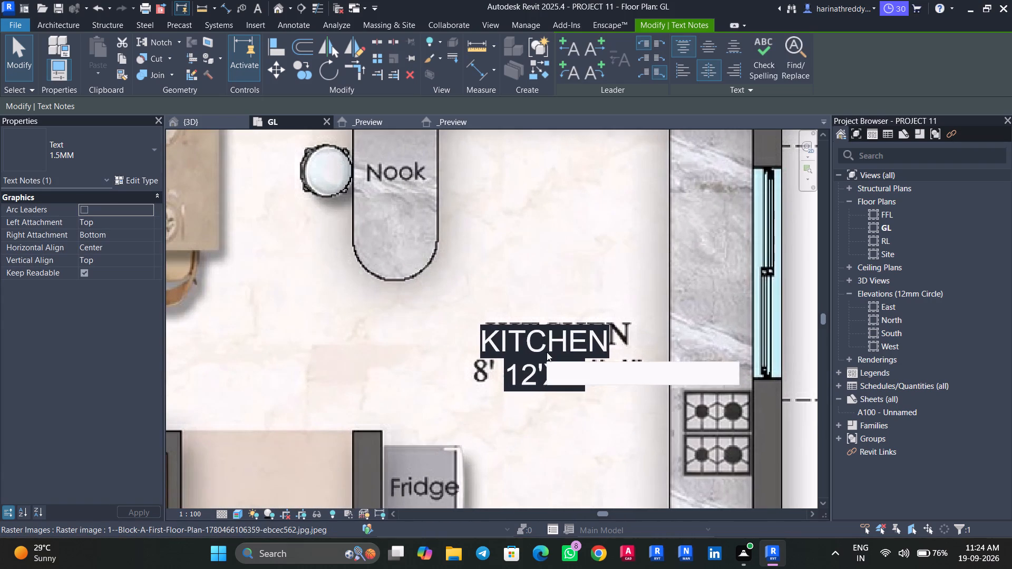
pyautogui.click(547, 352)
pyautogui.press('Tab')
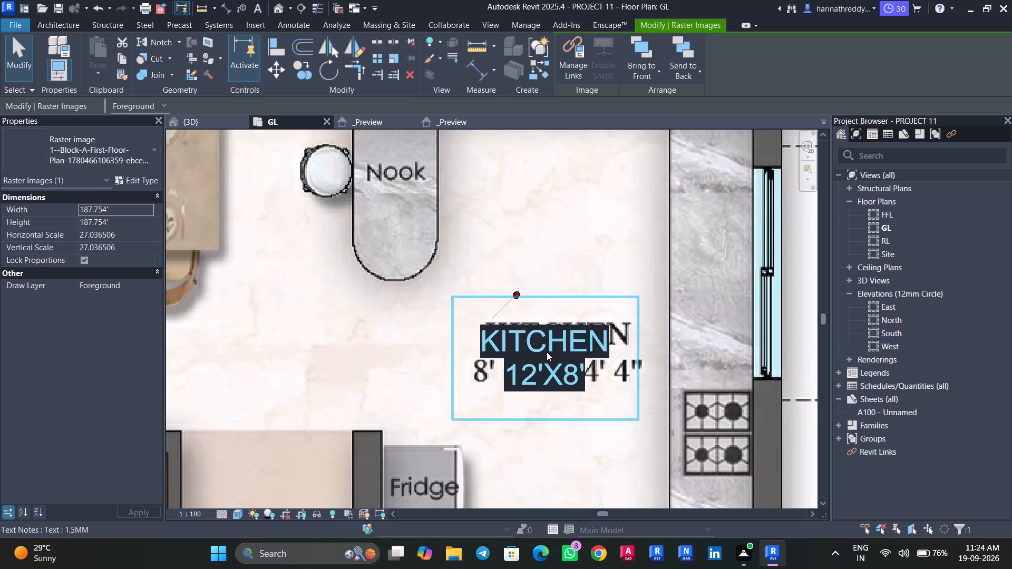
pyautogui.click(522, 332)
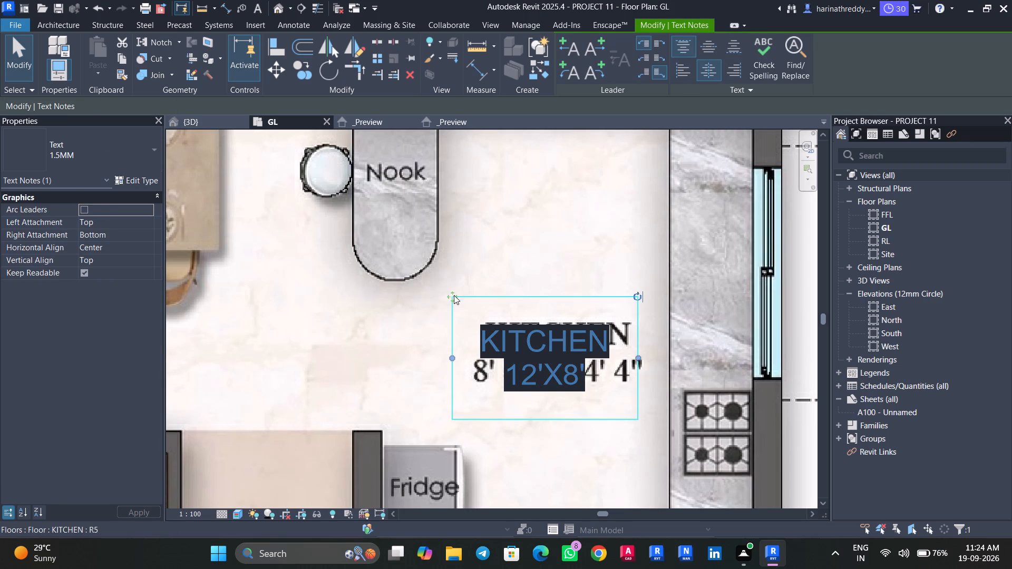
pyautogui.moveTo(454, 295); pyautogui.dragTo(462, 225)
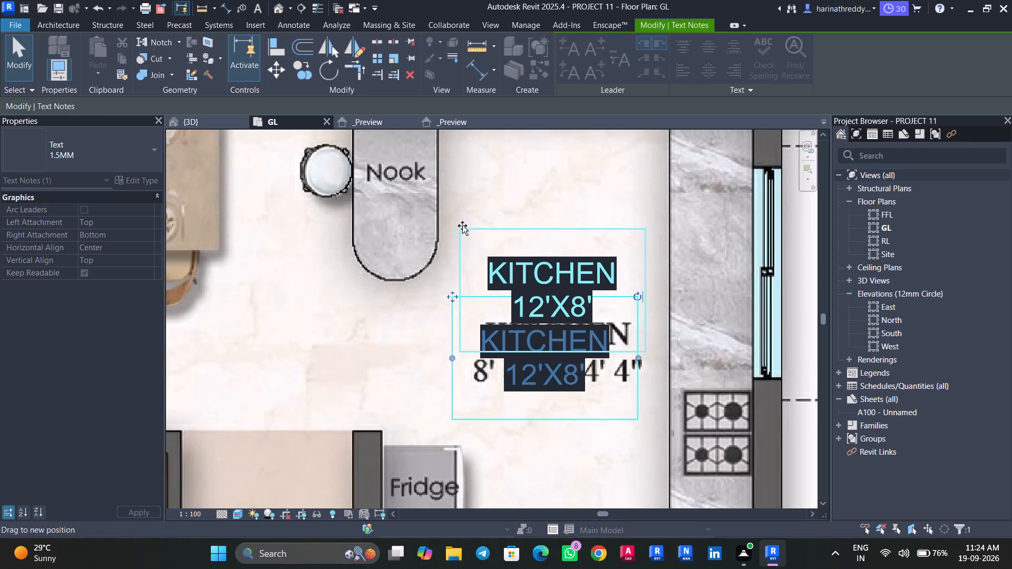
pyautogui.moveTo(462, 225); pyautogui.dragTo(462, 225)
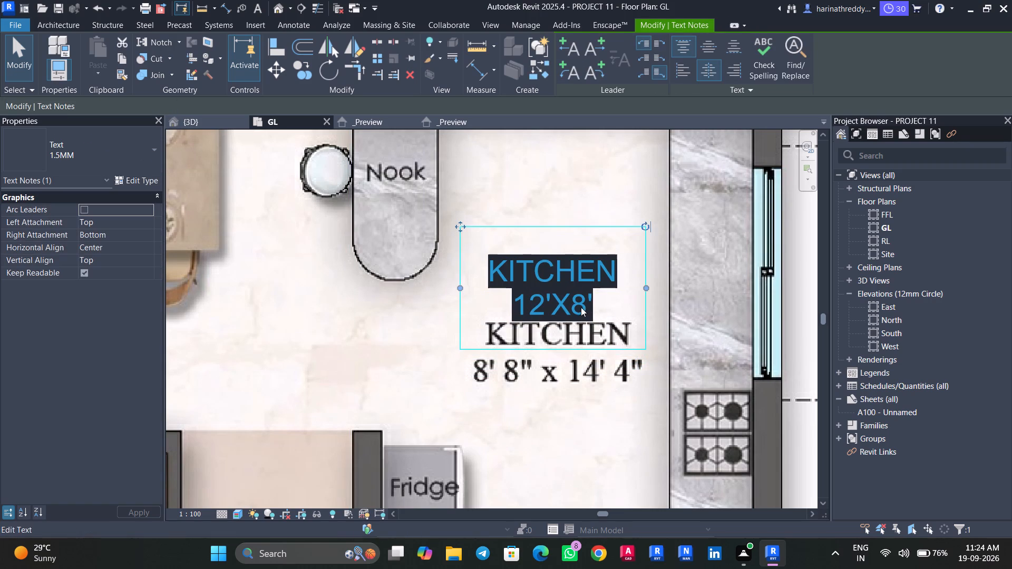
# Change the room size in the upper flat's KITCHEN note to 8'8"X14'4".
pyautogui.doubleClick(587, 305)
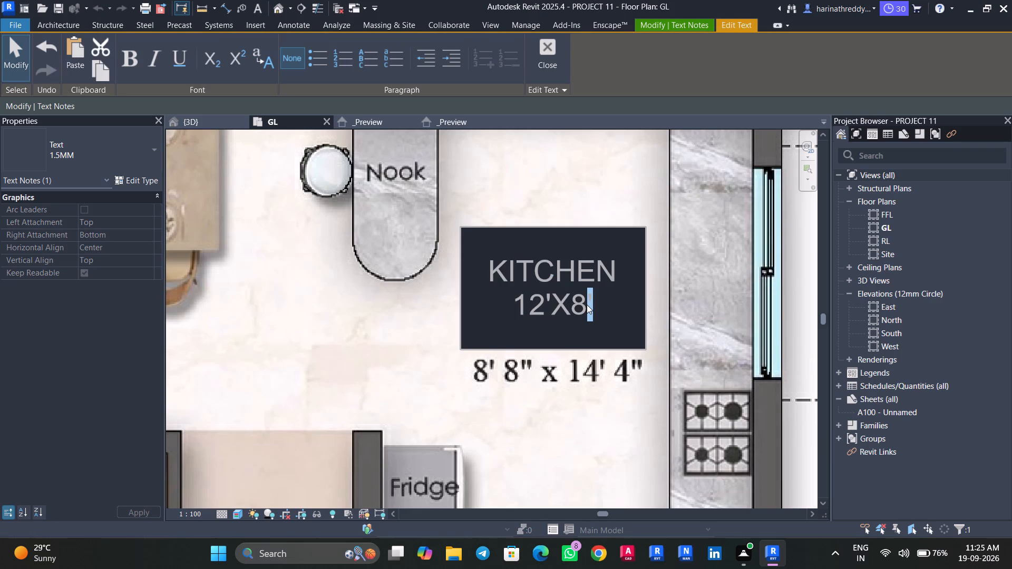
pyautogui.click(592, 308)
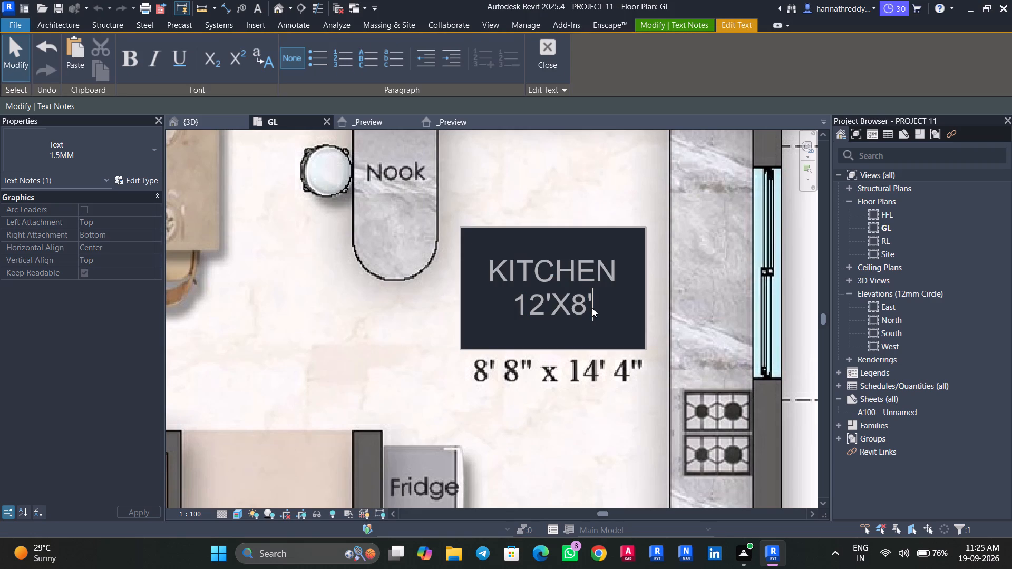
pyautogui.press('8')
pyautogui.hotkey('shift', '"')
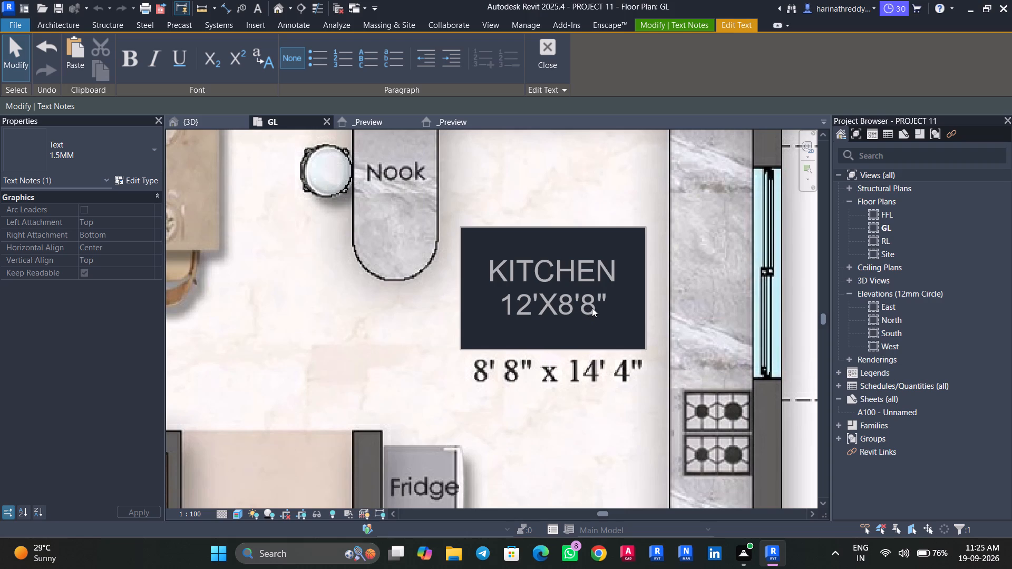
pyautogui.press('Left')
pyautogui.press('Left')
pyautogui.press('Left')
pyautogui.press('Left')
pyautogui.press('BackSpace')
pyautogui.press('BackSpace')
pyautogui.press('BackSpace')
pyautogui.press('BackSpace')
pyautogui.press('Right')
pyautogui.press('Right')
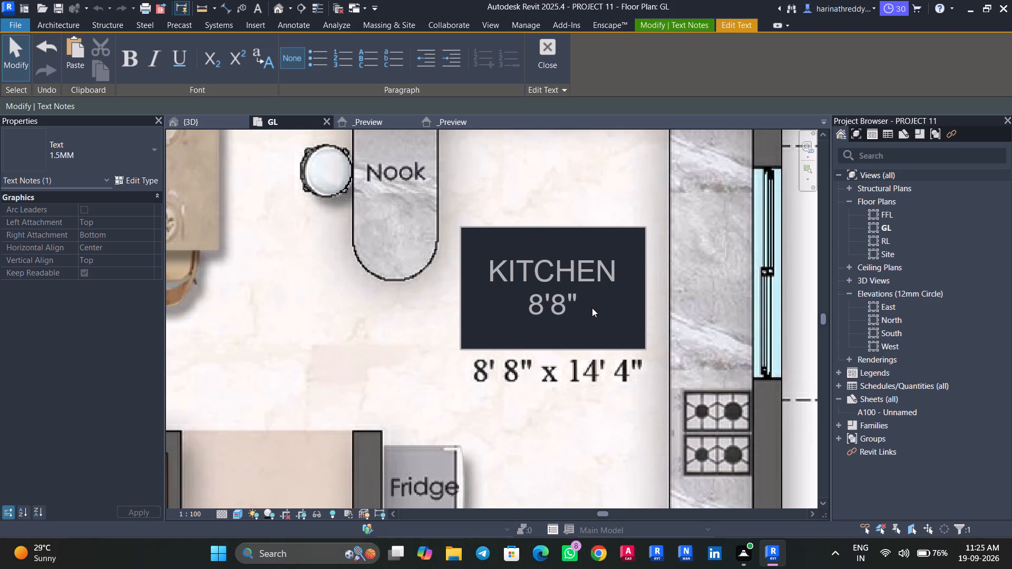
pyautogui.press('Right')
pyautogui.press('Right')
pyautogui.press('x')
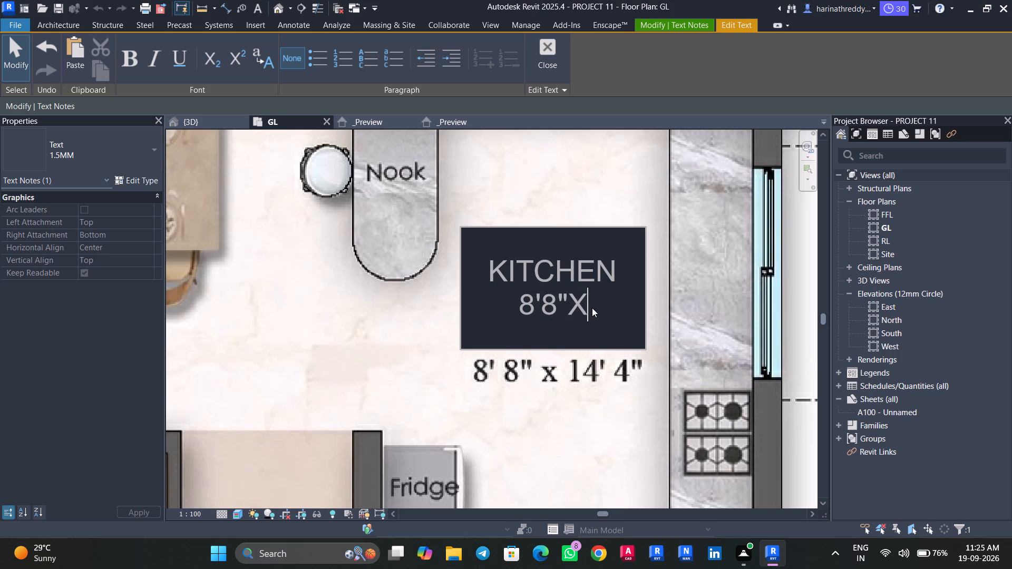
pyautogui.write('14')
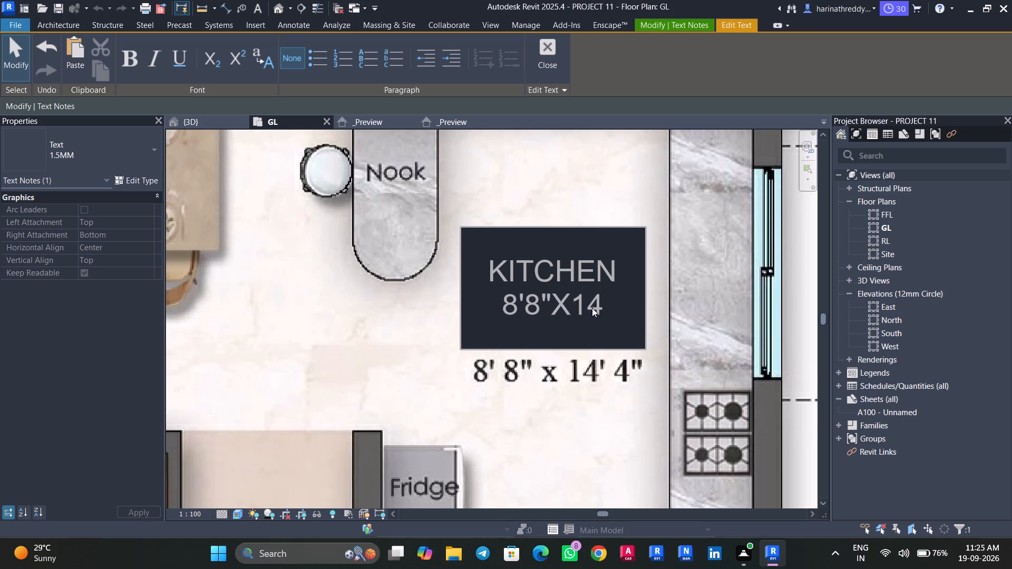
pyautogui.press("'")
pyautogui.press('4')
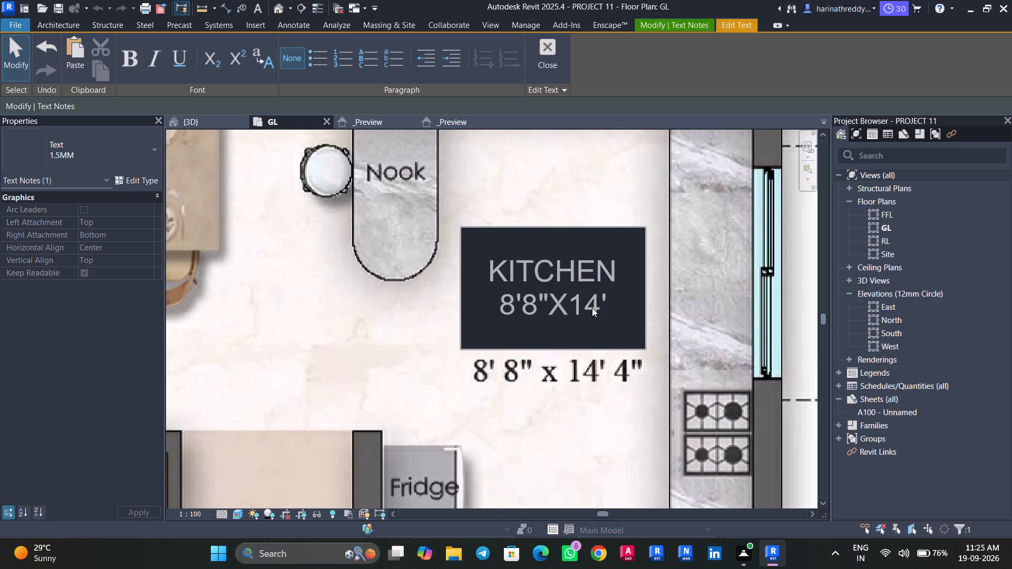
pyautogui.hotkey('shift', '"')
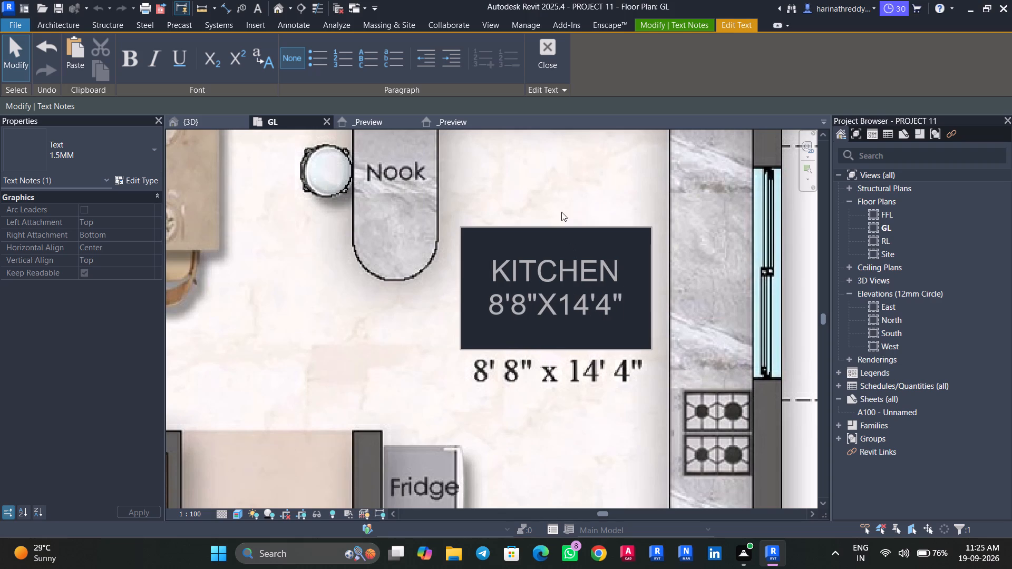
pyautogui.click(561, 207)
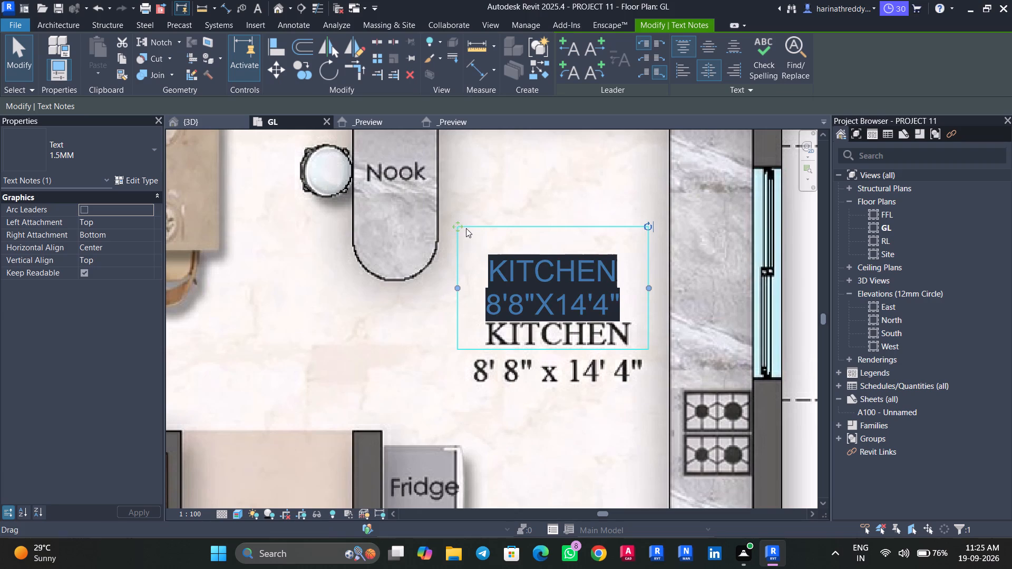
# Move the edited KITCHEN note back down over its printed label.
pyautogui.moveTo(458, 224); pyautogui.dragTo(460, 287)
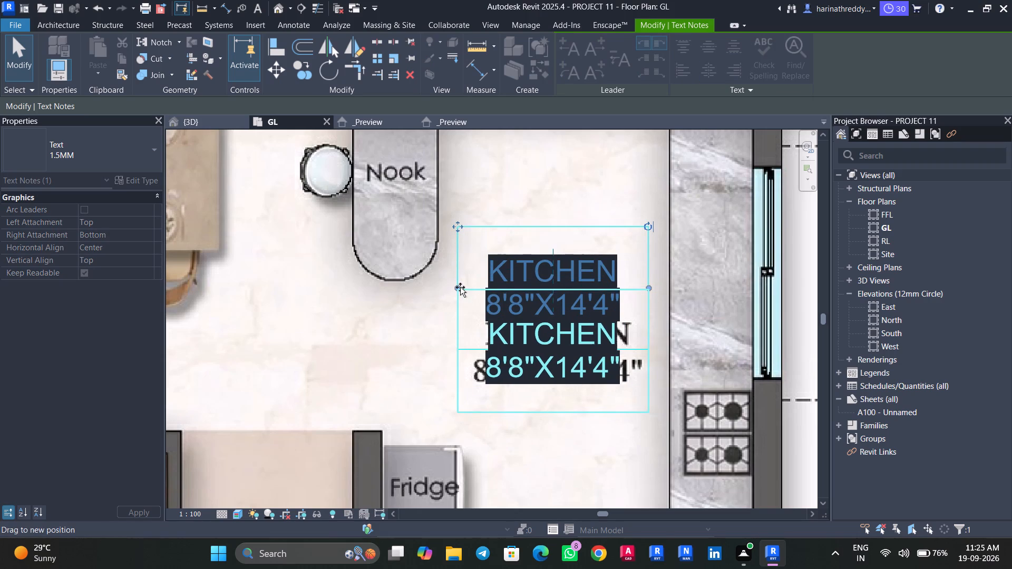
pyautogui.moveTo(460, 287); pyautogui.dragTo(466, 288)
# Copy the BED ROOM-1 note from the 1723 Sft. flat up onto the upper flat's printed BED ROOM-1 label.
pyautogui.scroll(-2, 529, 282)
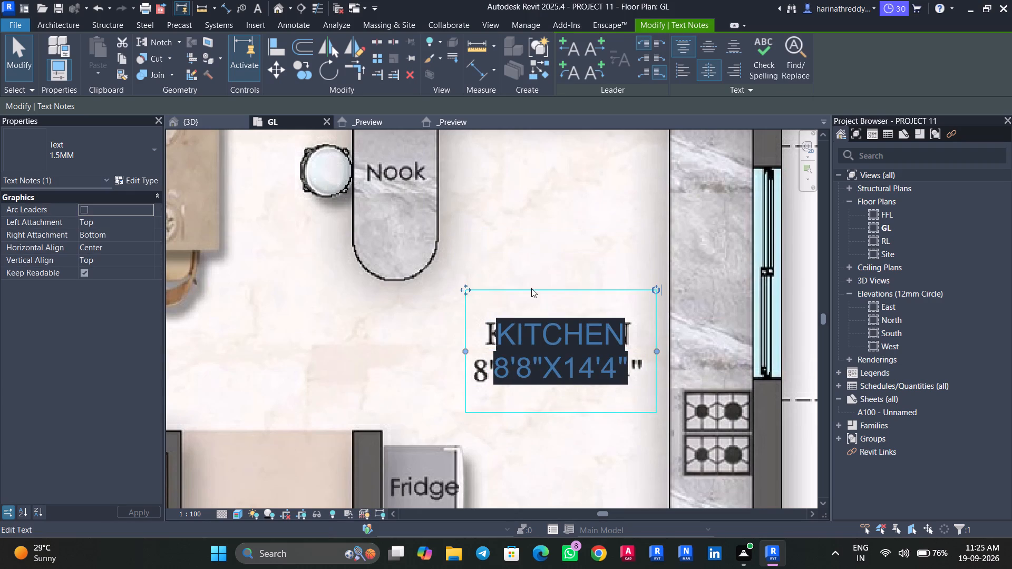
pyautogui.scroll(-5, 531, 288)
pyautogui.moveTo(479, 299); pyautogui.dragTo(616, 331, button='middle')
pyautogui.moveTo(529, 290); pyautogui.dragTo(588, 446, button='middle')
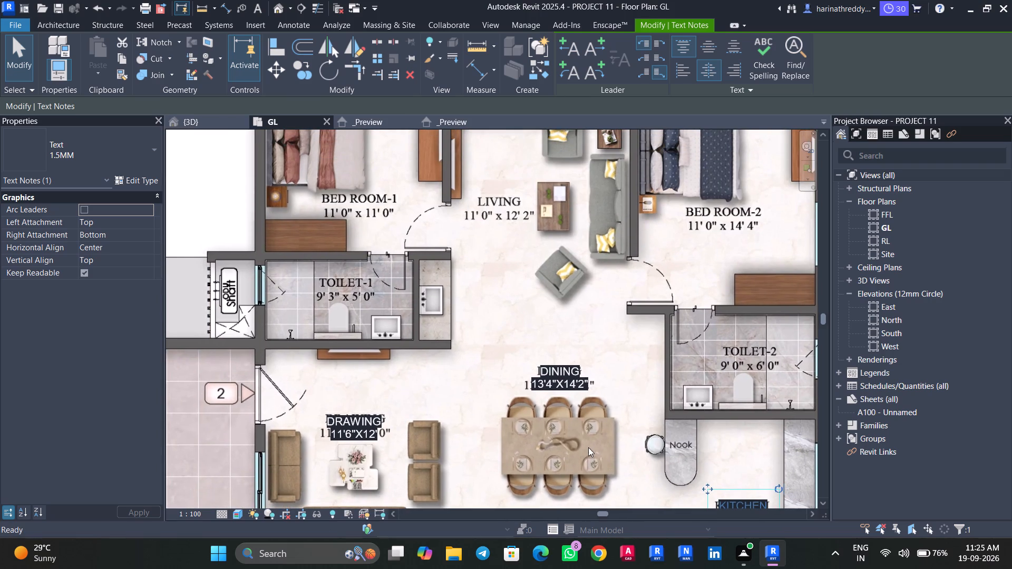
pyautogui.scroll(-3, 517, 342)
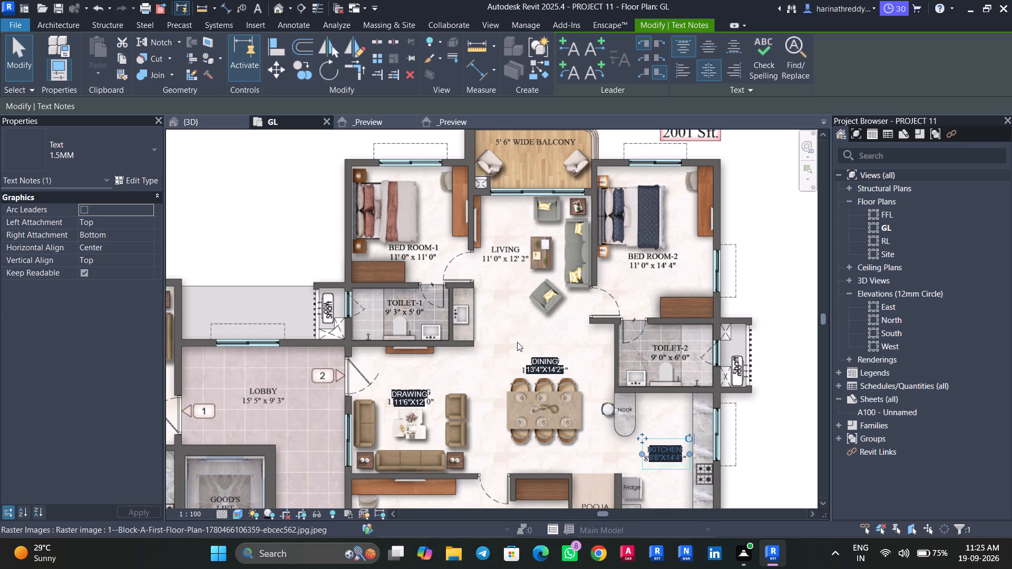
pyautogui.click(608, 453)
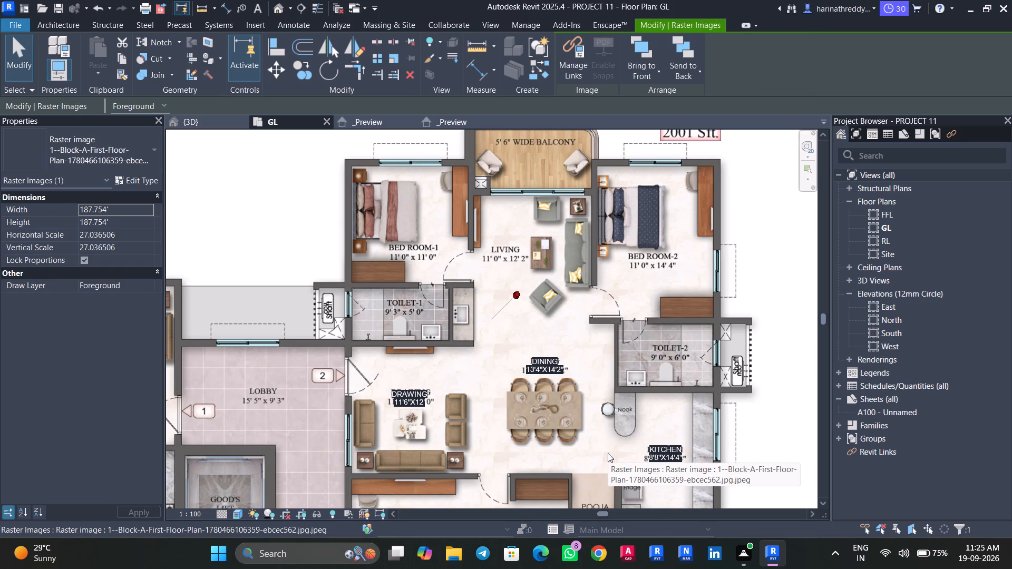
pyautogui.scroll(-1, 598, 455)
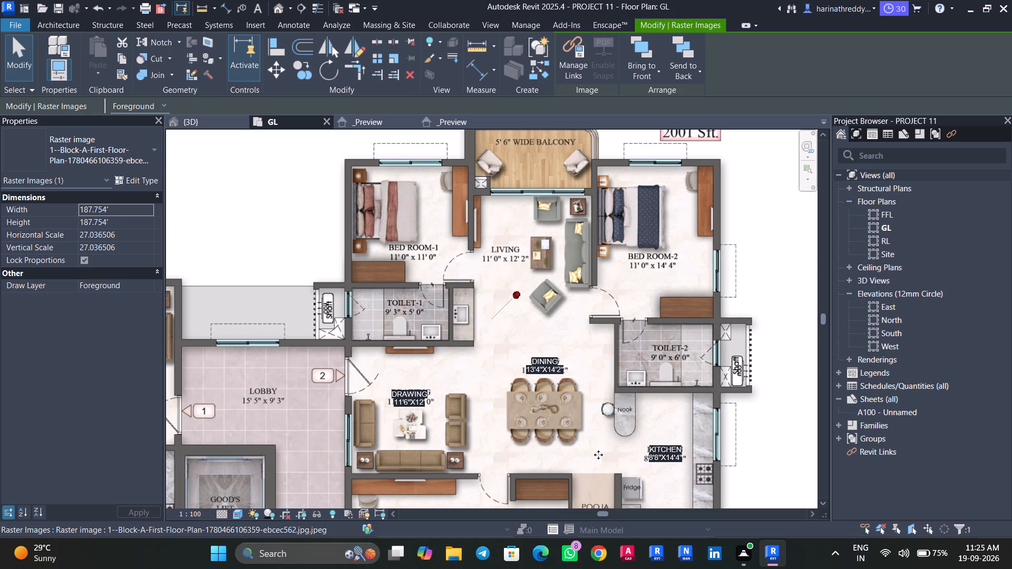
pyautogui.moveTo(598, 455); pyautogui.dragTo(576, 336, button='middle')
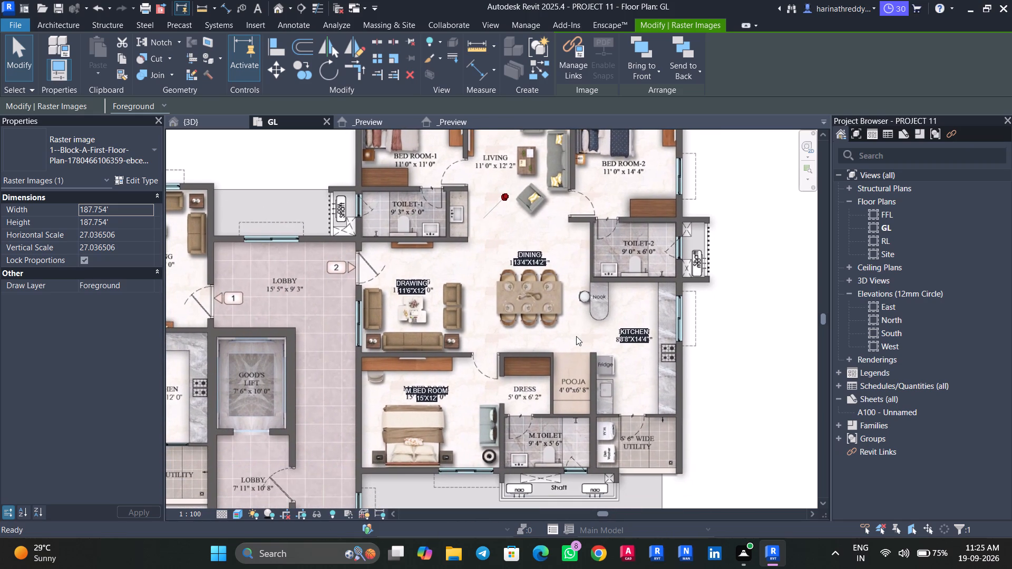
pyautogui.moveTo(523, 431); pyautogui.dragTo(562, 291, button='middle')
pyautogui.scroll(-2, 595, 372)
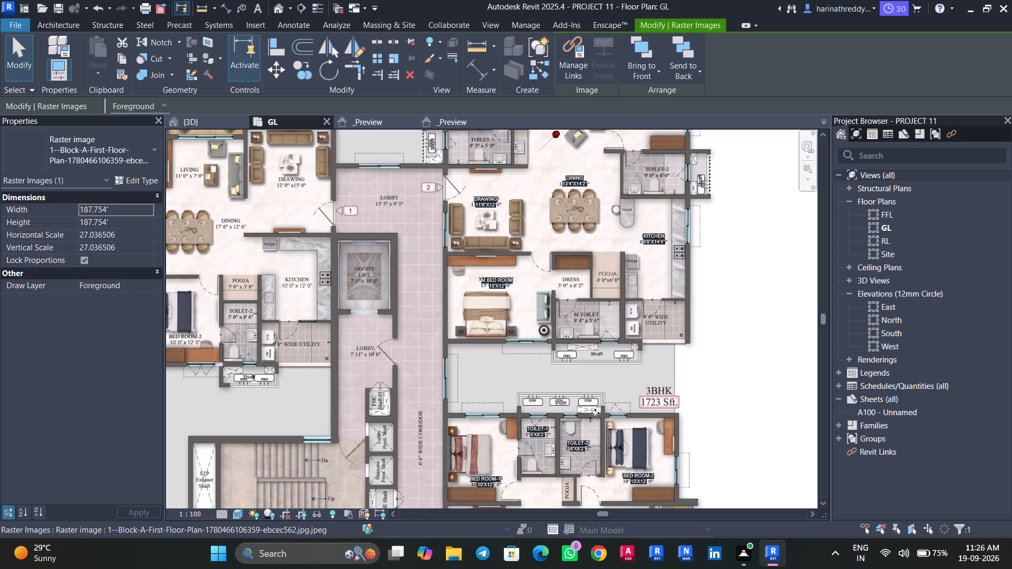
pyautogui.click(486, 484)
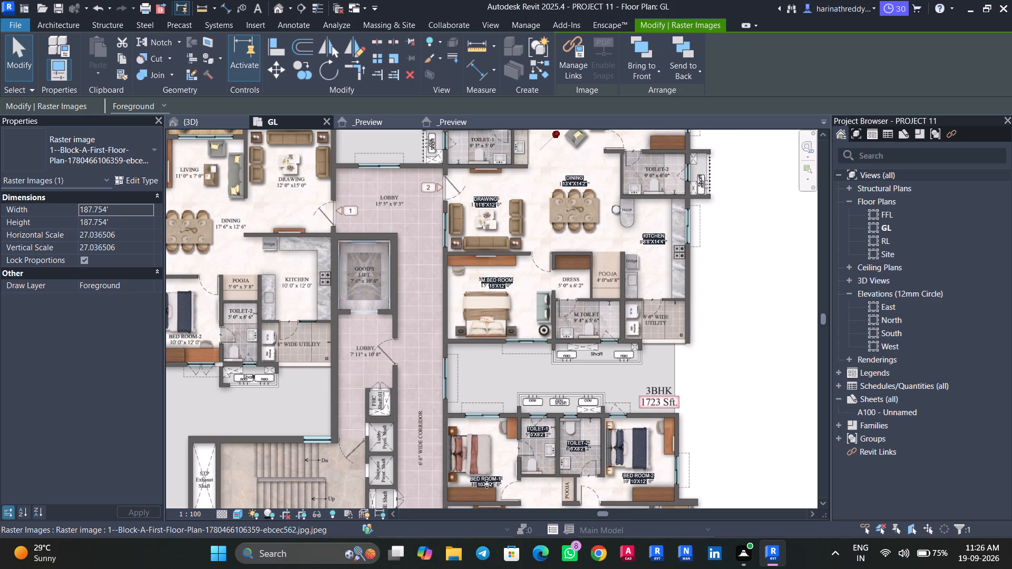
pyautogui.press('Tab')
pyautogui.press('Tab')
pyautogui.press('Tab')
pyautogui.click(486, 483)
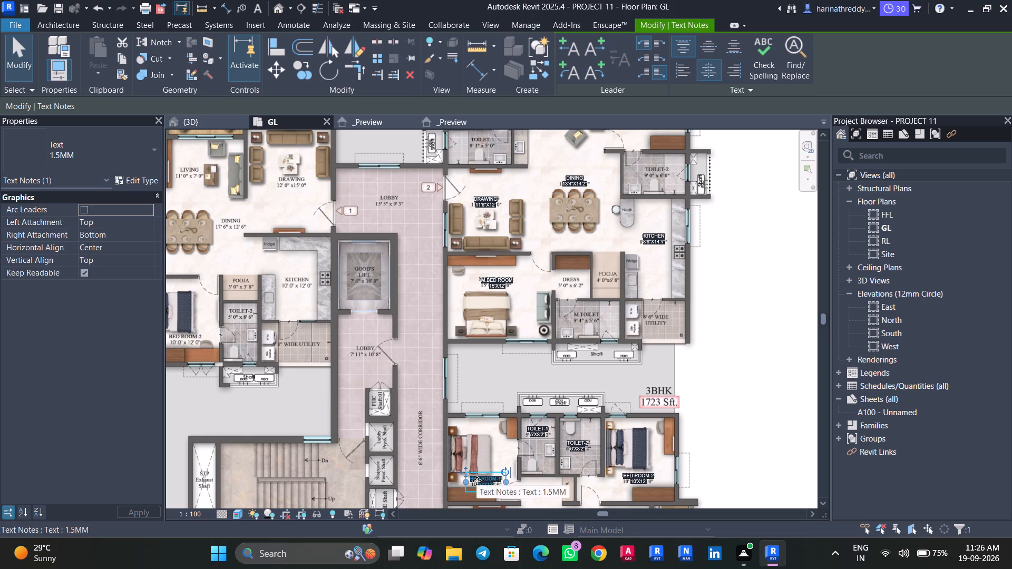
pyautogui.keyDown('ctrl'); pyautogui.scroll(-3, 476, 480); pyautogui.keyUp('ctrl')
pyautogui.scroll(-3, 483, 471)
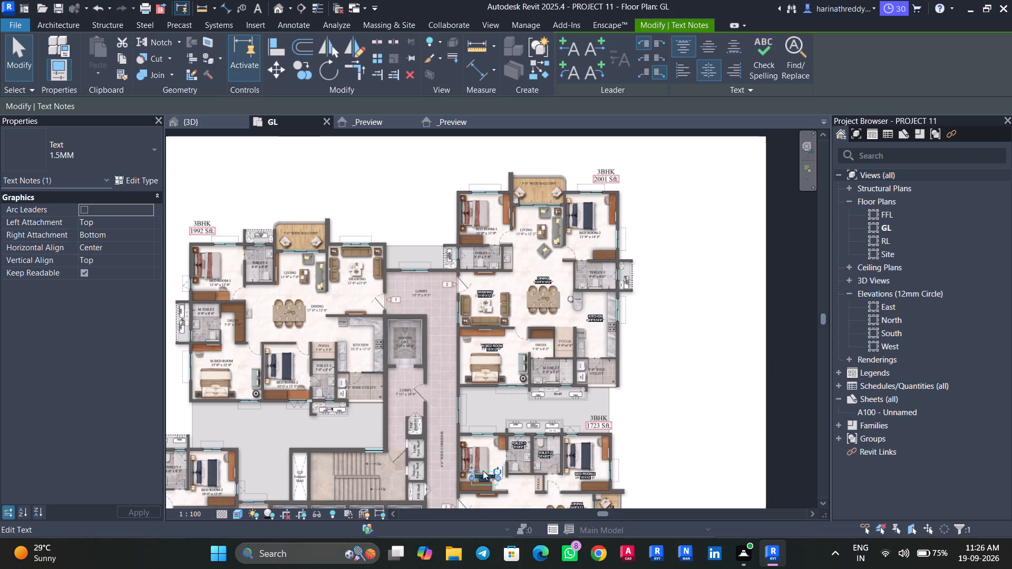
pyautogui.keyDown('ctrl'); pyautogui.moveTo(481, 479); pyautogui.dragTo(489, 466); pyautogui.keyUp('ctrl')
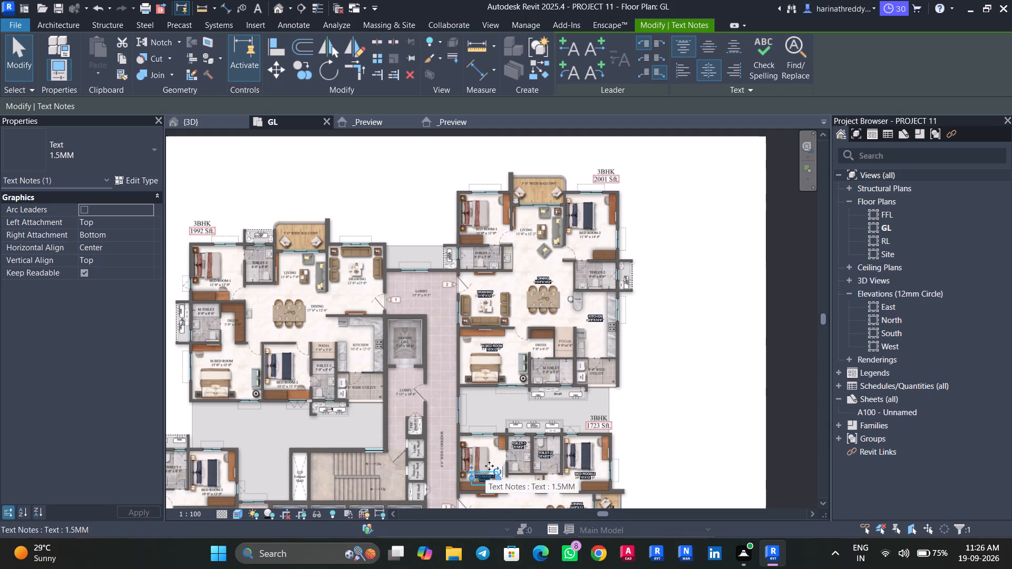
pyautogui.keyDown('ctrl'); pyautogui.moveTo(489, 466); pyautogui.dragTo(489, 233); pyautogui.keyUp('ctrl')
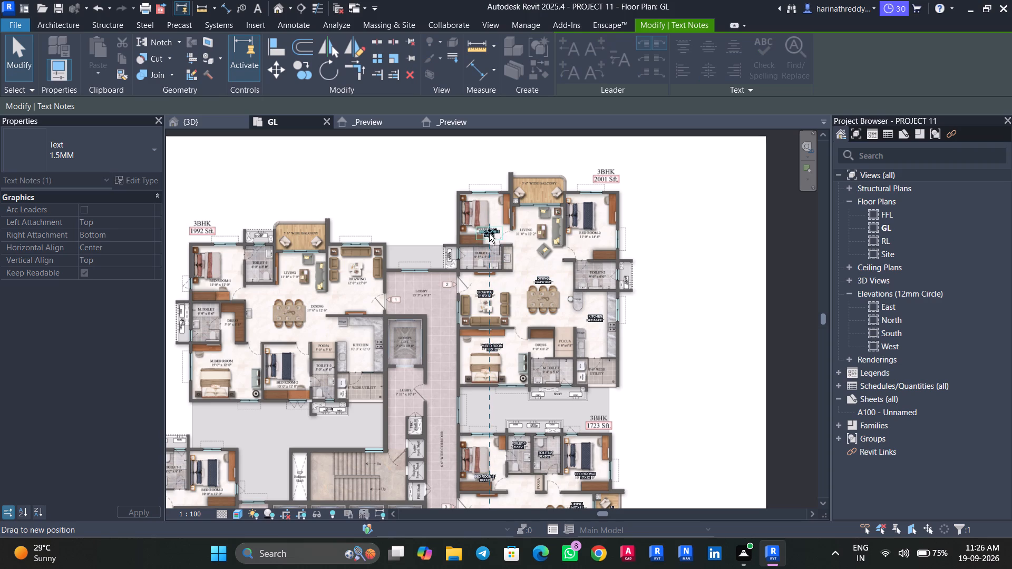
pyautogui.keyDown('ctrl'); pyautogui.moveTo(489, 233); pyautogui.dragTo(489, 232); pyautogui.keyUp('ctrl')
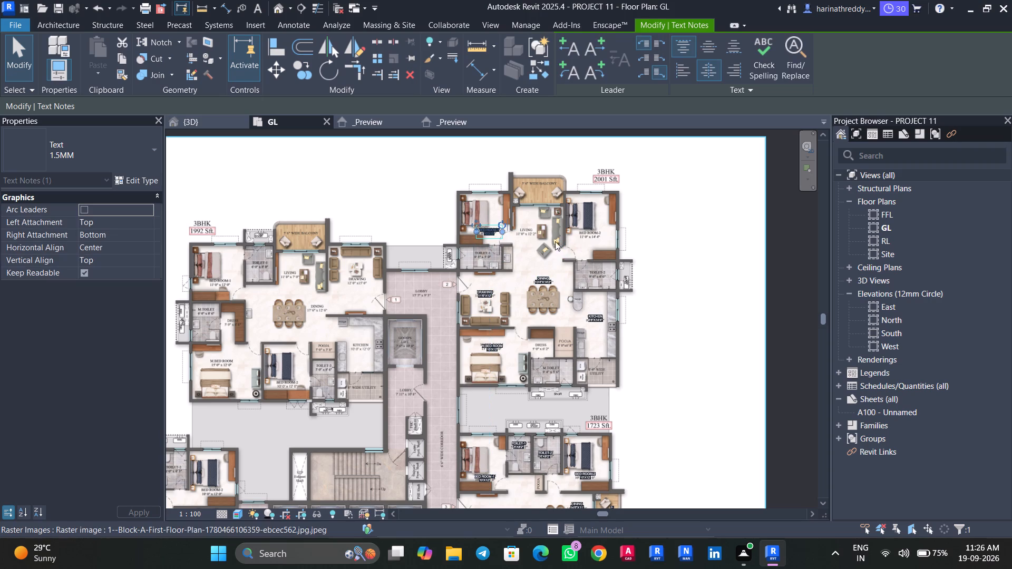
# Copy the upper flat's BED ROOM-1 note across to the printed BED ROOM-2 label in the same flat.
pyautogui.keyDown('ctrl'); pyautogui.moveTo(484, 228); pyautogui.dragTo(522, 230); pyautogui.keyUp('ctrl')
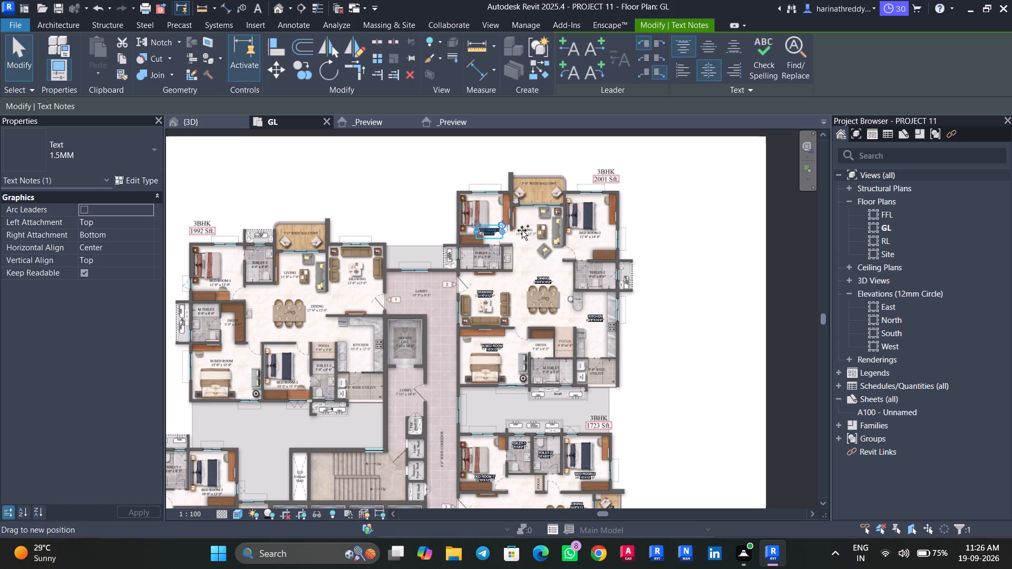
pyautogui.keyDown('ctrl'); pyautogui.moveTo(522, 230); pyautogui.dragTo(586, 234); pyautogui.keyUp('ctrl')
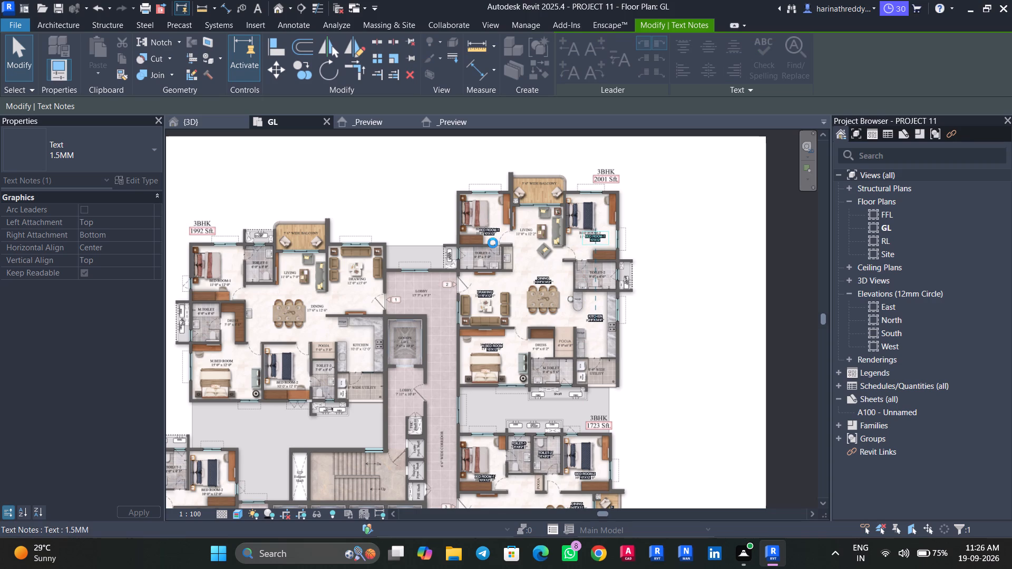
# Move the upper flat's BED ROOM-1 note down below its printed label, uncovering the printed room size.
pyautogui.scroll(6, 484, 238)
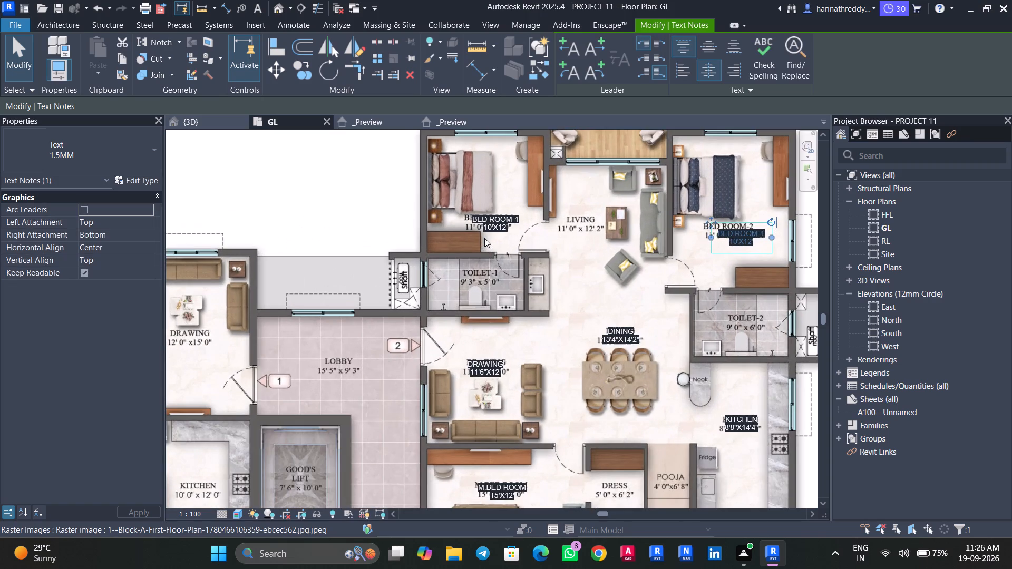
pyautogui.scroll(6, 484, 238)
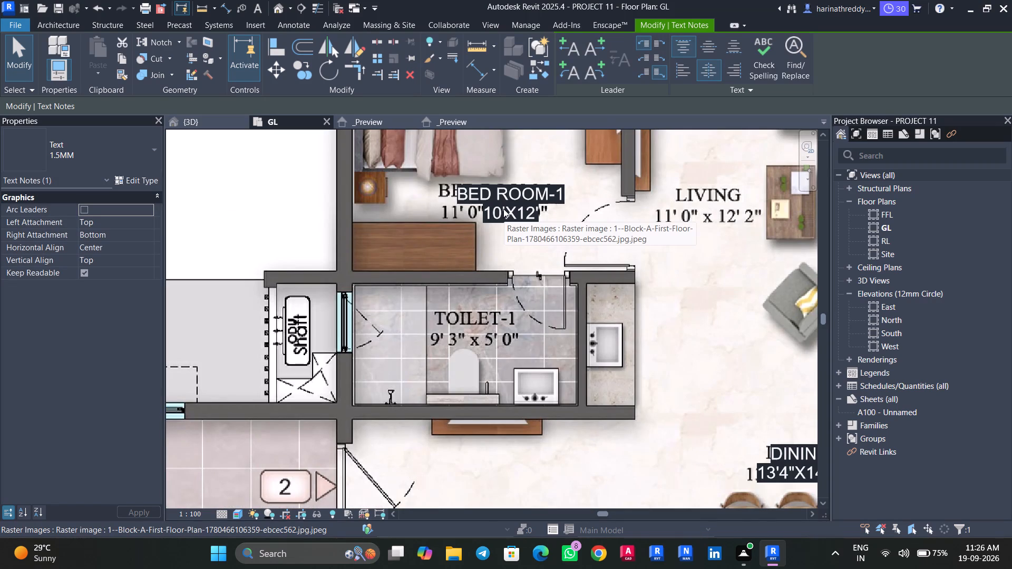
pyautogui.click(503, 208)
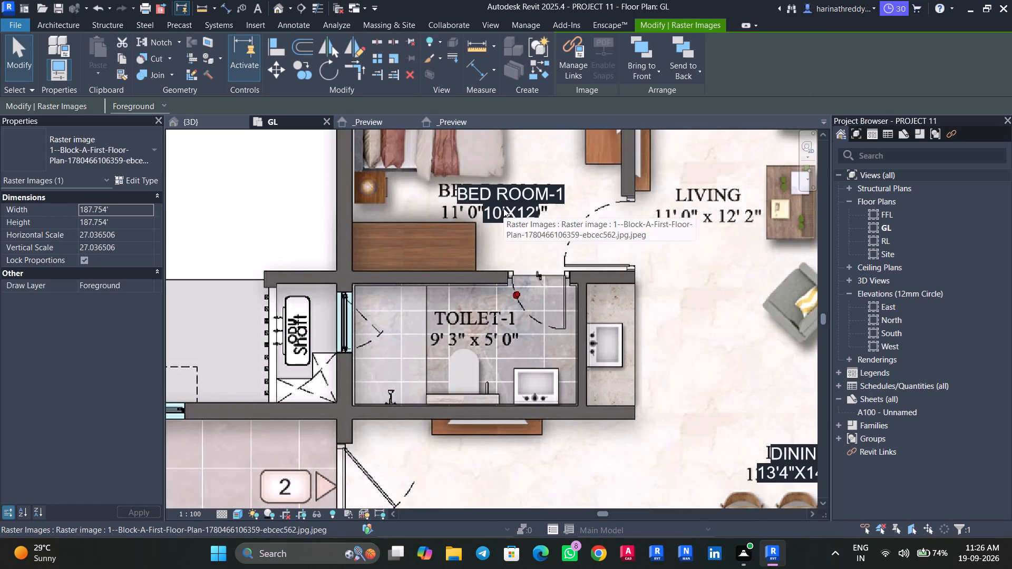
pyautogui.press('Tab')
pyautogui.click(503, 208)
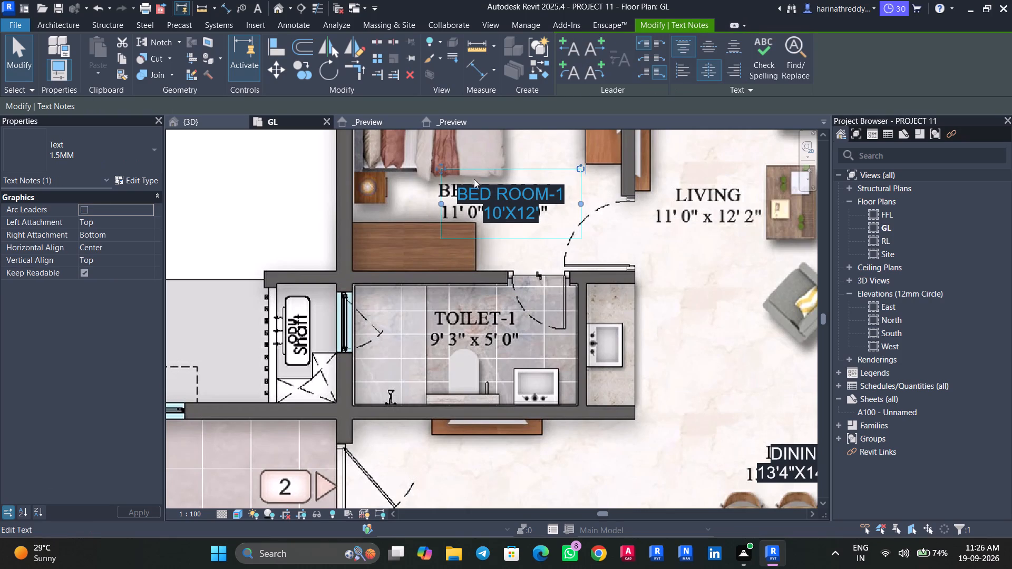
pyautogui.moveTo(440, 166); pyautogui.dragTo(462, 211)
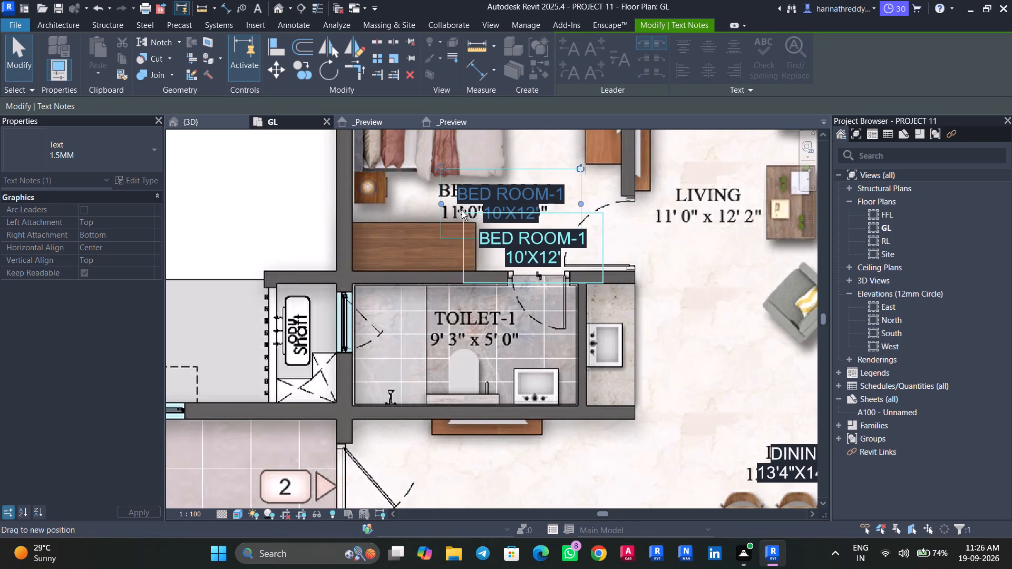
pyautogui.moveTo(462, 211); pyautogui.dragTo(460, 208)
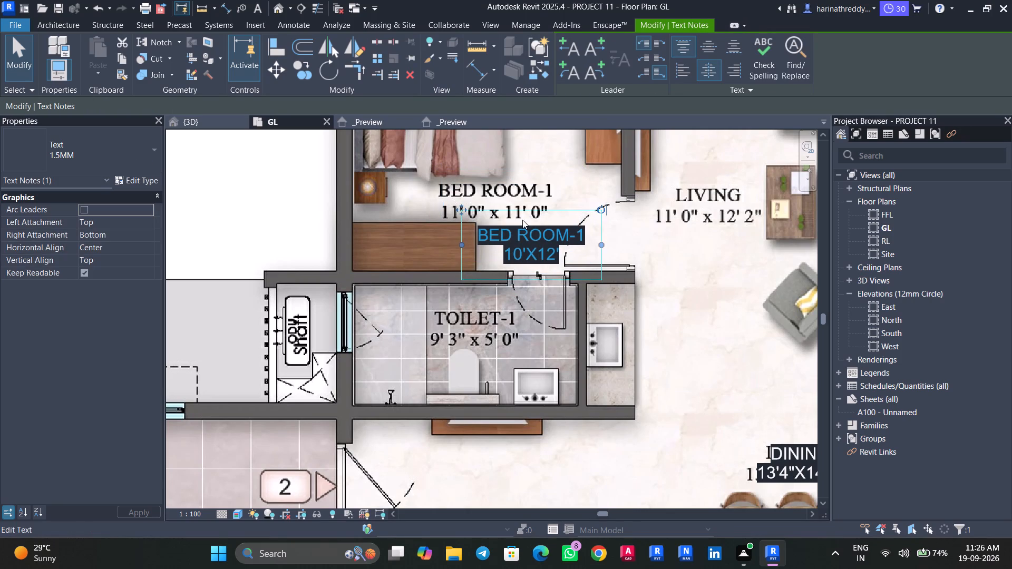
# Change the room size in the upper flat's BED ROOM-1 note to 11'X11'.
pyautogui.click(552, 255)
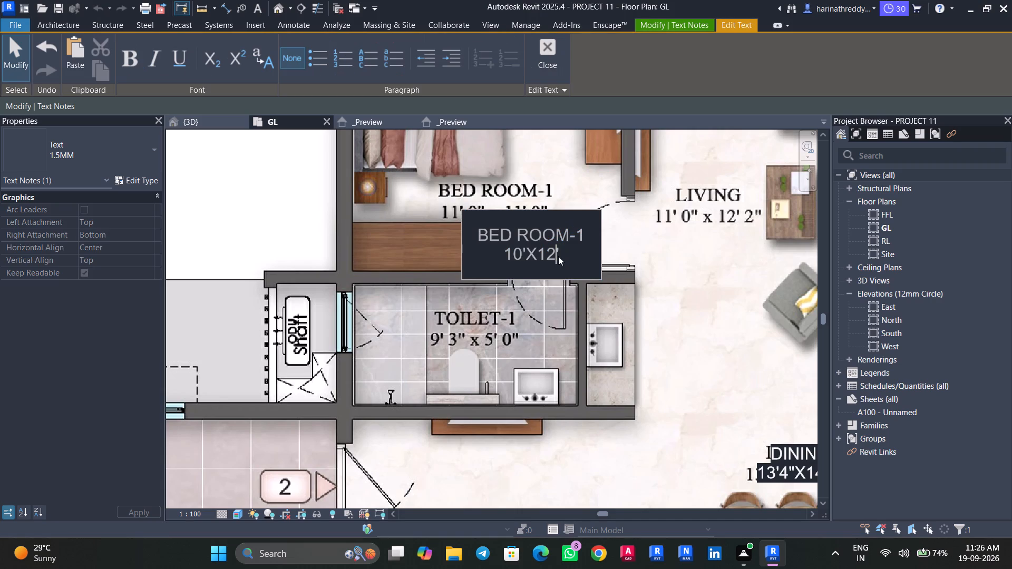
pyautogui.click(558, 256)
pyautogui.click(558, 256)
pyautogui.moveTo(558, 256); pyautogui.dragTo(548, 256)
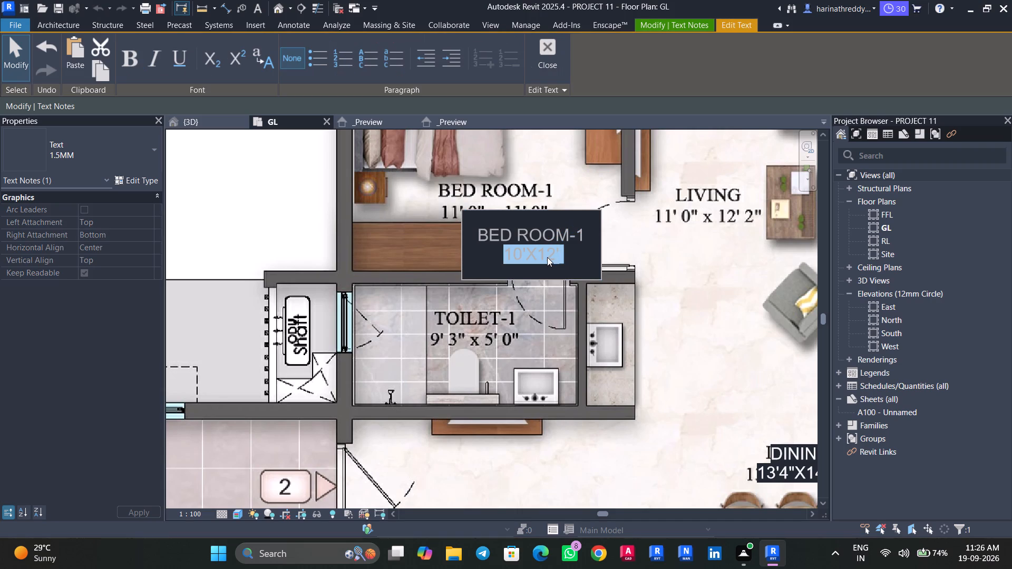
pyautogui.write('11')
pyautogui.press("'")
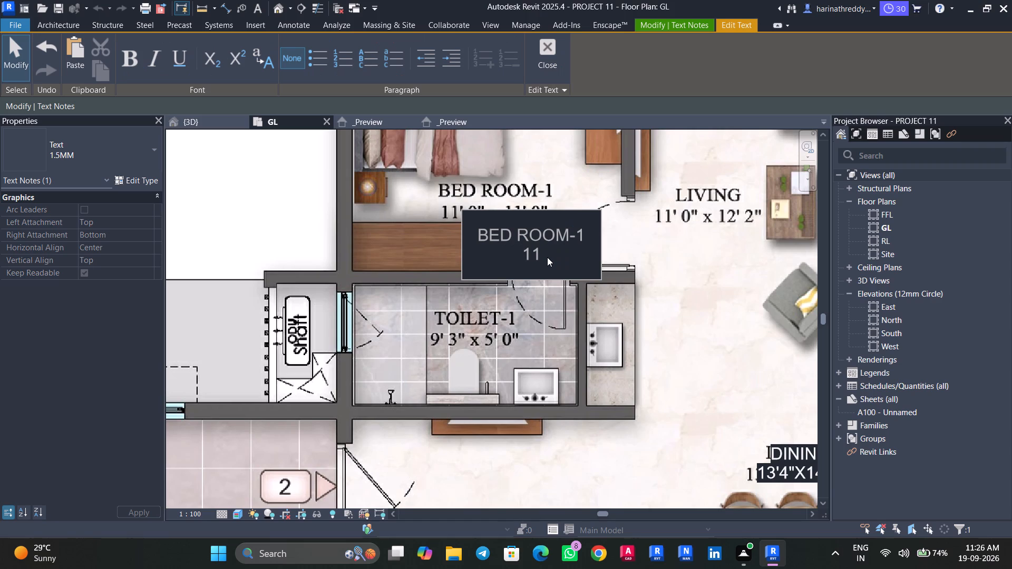
pyautogui.press('x')
pyautogui.write("11'")
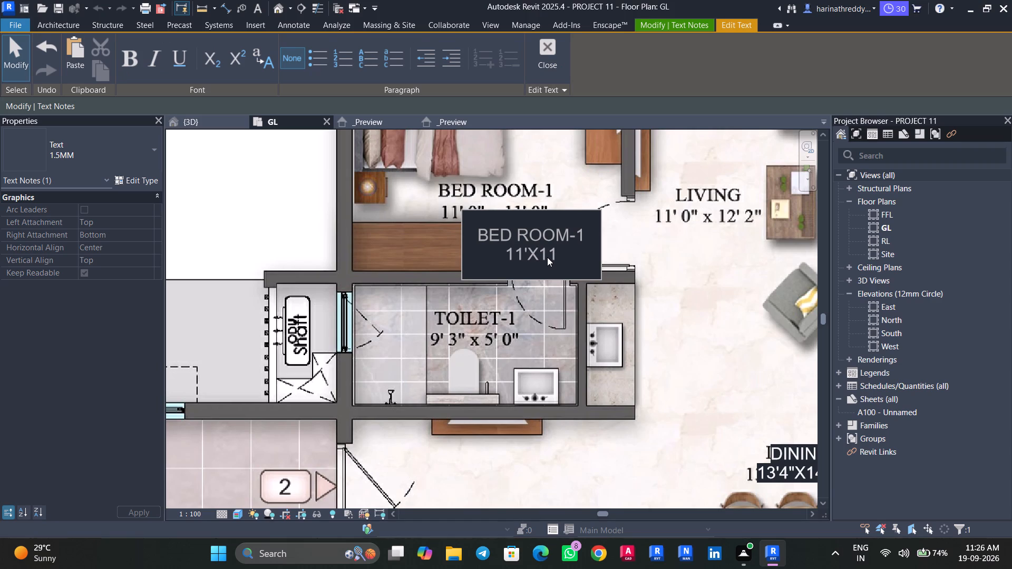
pyautogui.click(631, 231)
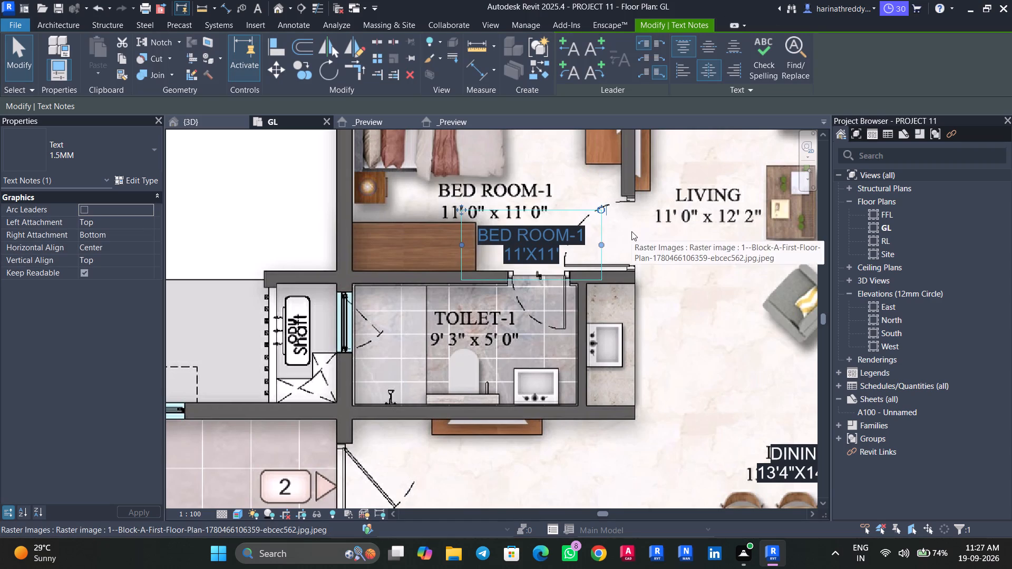
# Move the edited BED ROOM-1 note back up over its printed label.
pyautogui.moveTo(463, 210); pyautogui.dragTo(428, 170)
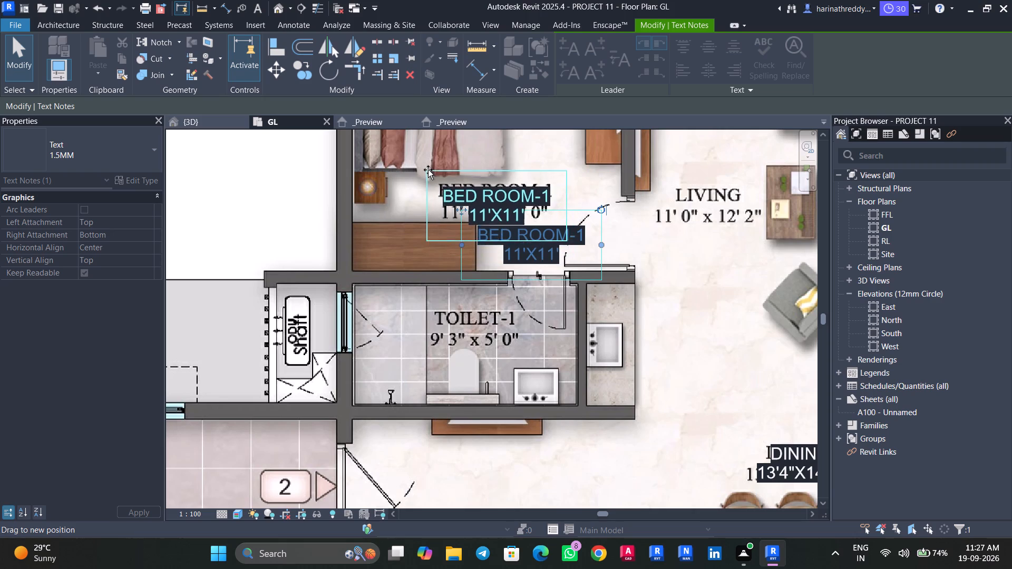
pyautogui.moveTo(428, 170); pyautogui.dragTo(424, 164)
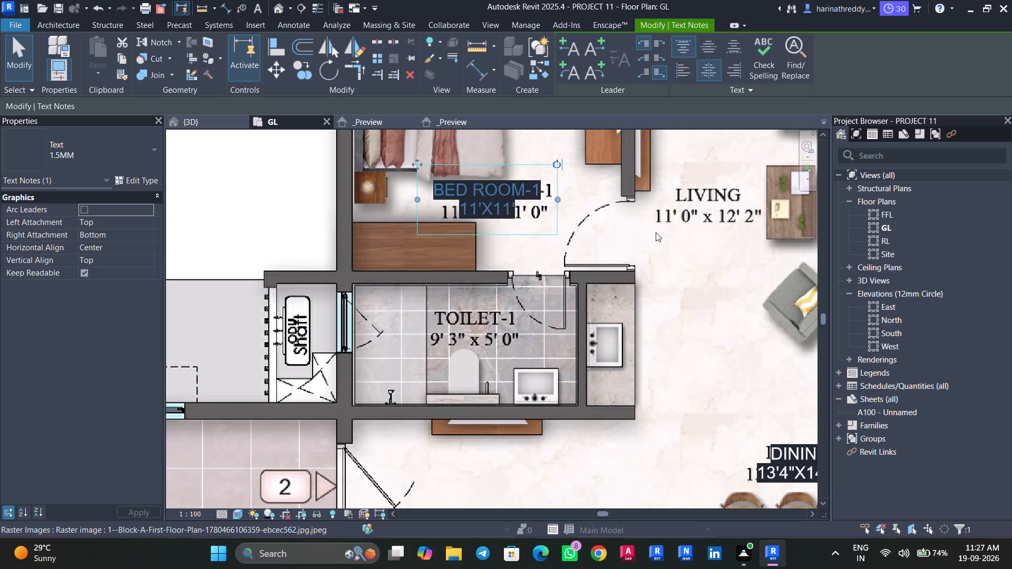
# Move the BED ROOM-1 note copied into the upper flat's BED ROOM-2 down below the printed label, uncovering the printed room size.
pyautogui.scroll(-3, 656, 232)
pyautogui.moveTo(656, 232); pyautogui.dragTo(354, 248, button='middle')
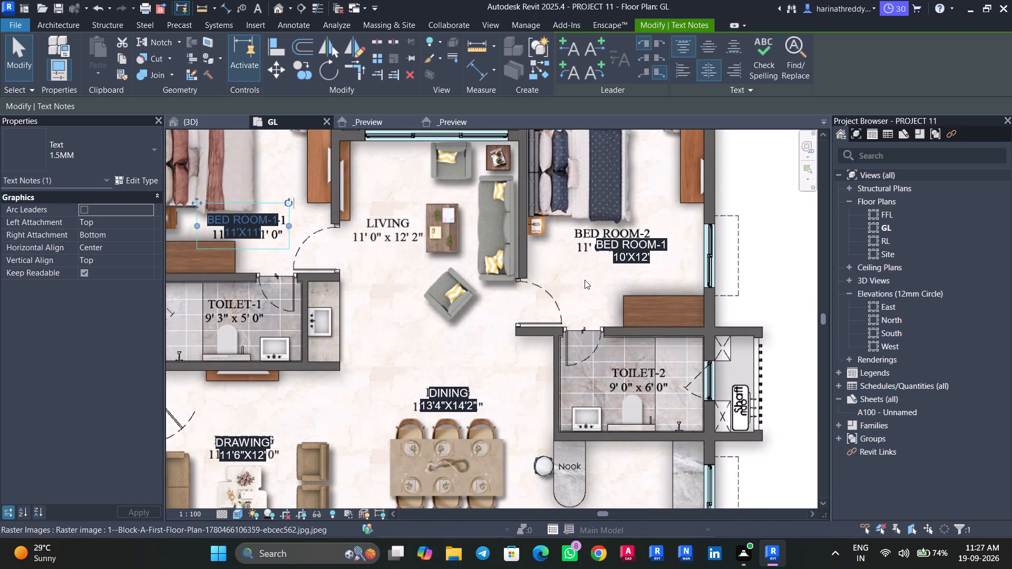
pyautogui.scroll(3, 602, 281)
pyautogui.moveTo(611, 278); pyautogui.dragTo(559, 307, button='middle')
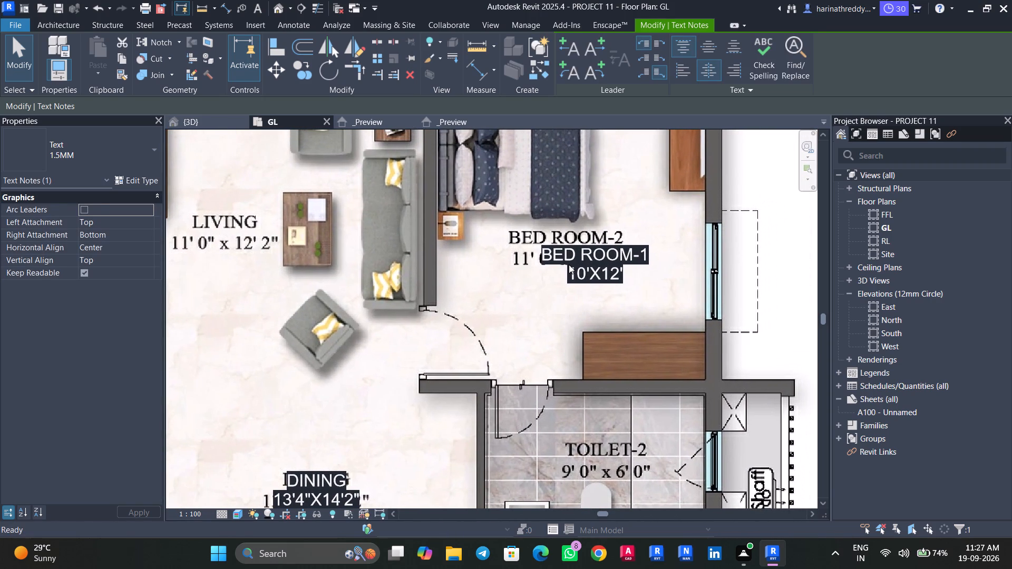
pyautogui.click(569, 264)
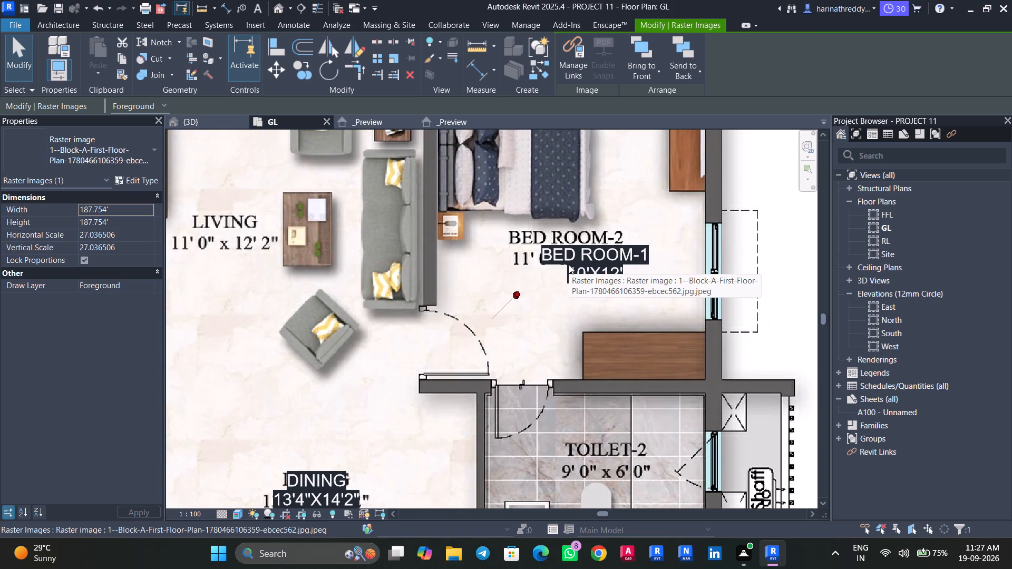
pyautogui.press('Tab')
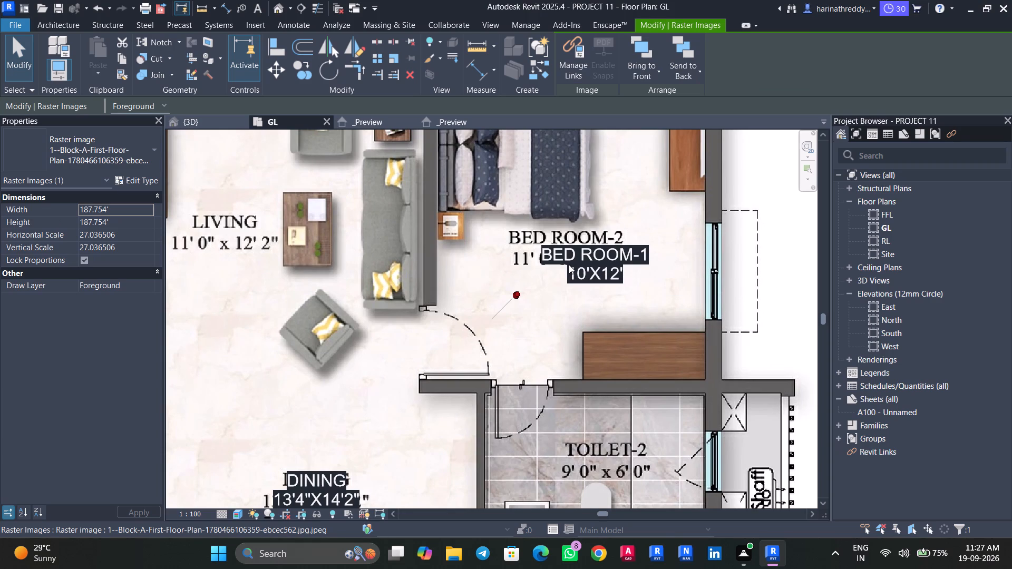
pyautogui.click(557, 265)
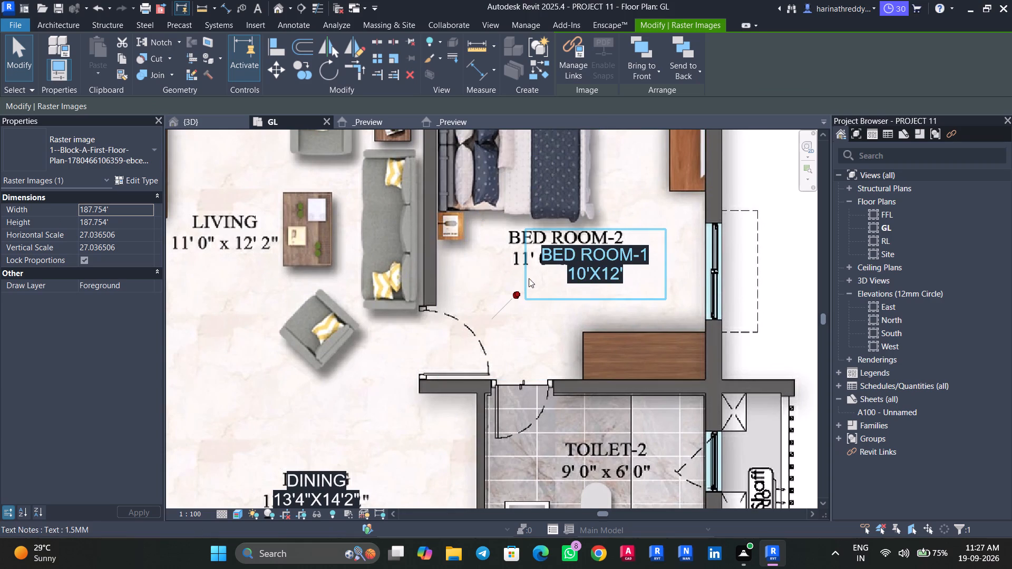
pyautogui.moveTo(525, 226); pyautogui.dragTo(495, 261)
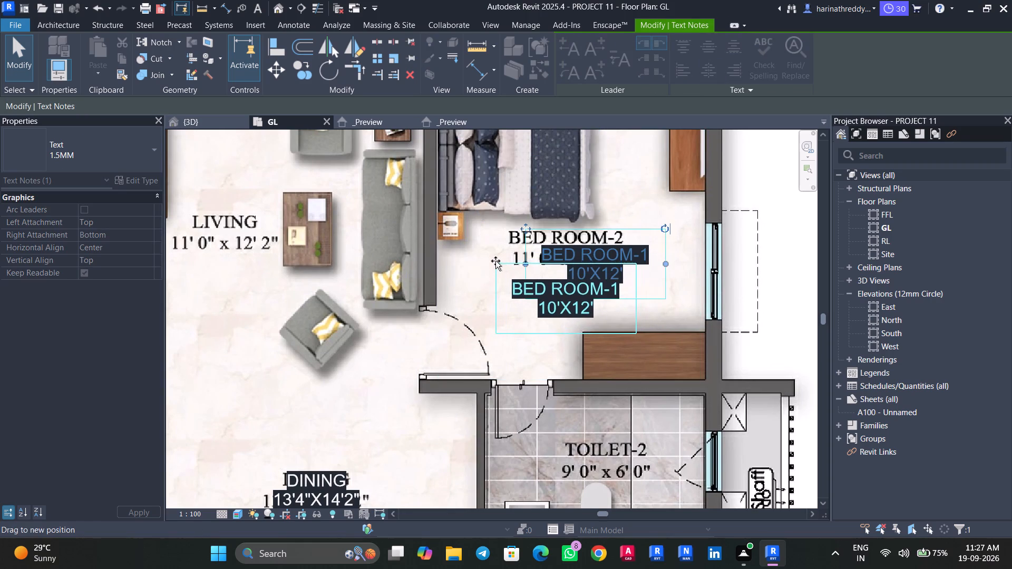
pyautogui.moveTo(495, 261); pyautogui.dragTo(494, 256)
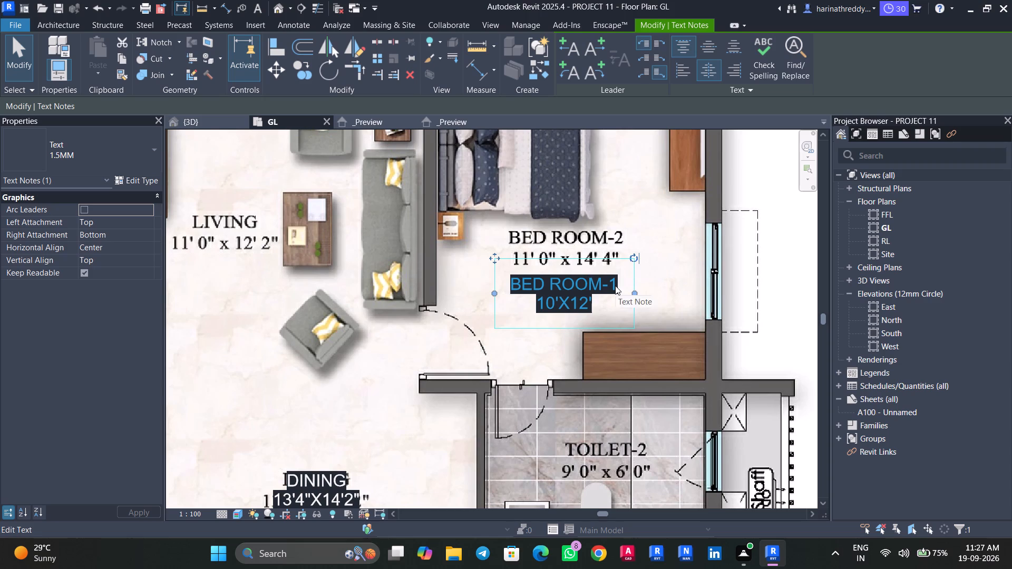
# Rename the moved note in the upper flat's second bedroom as BED ROOM-2.
pyautogui.click(615, 286)
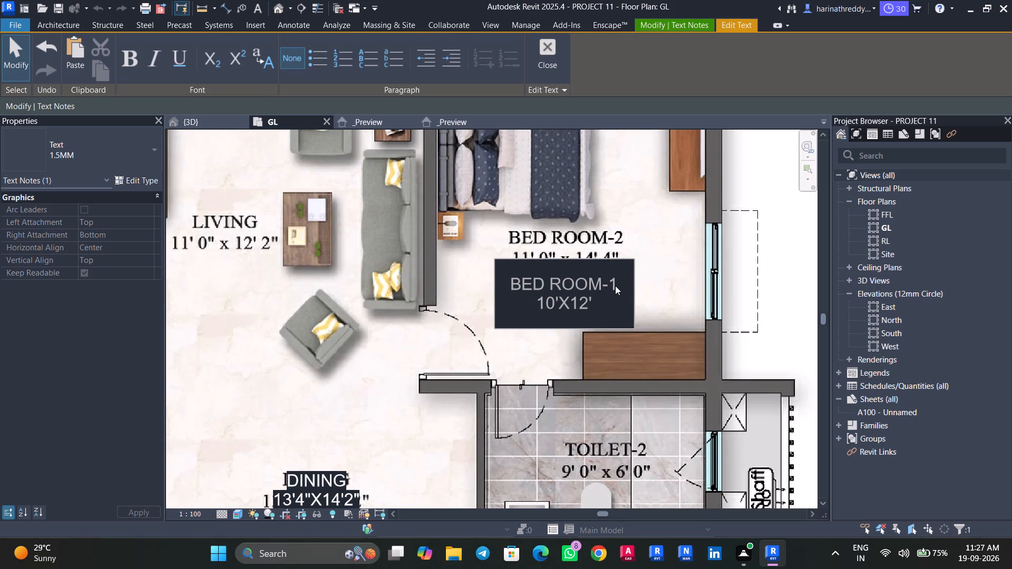
pyautogui.press('BackSpace')
pyautogui.press('2')
pyautogui.click(638, 295)
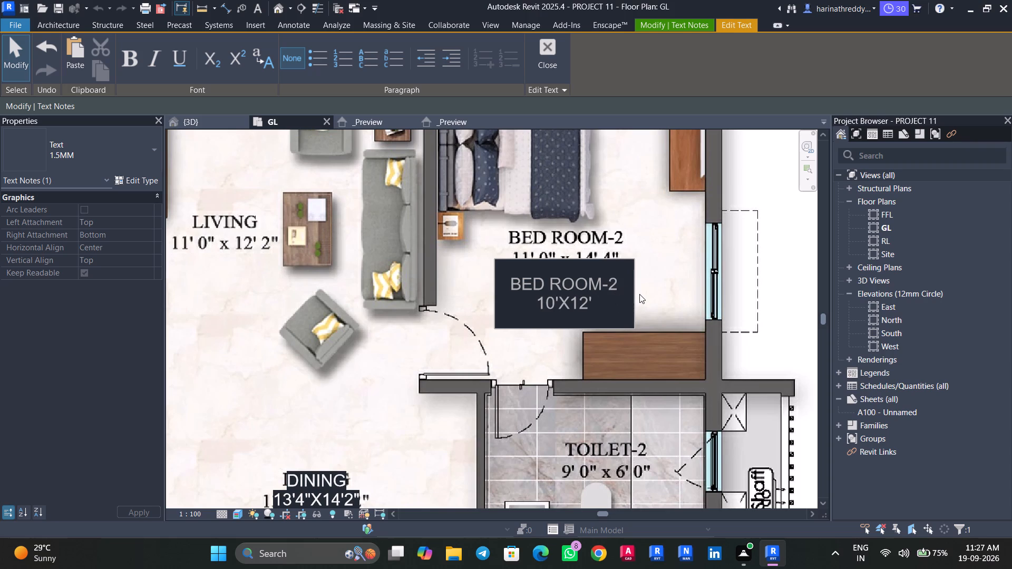
pyautogui.click(644, 289)
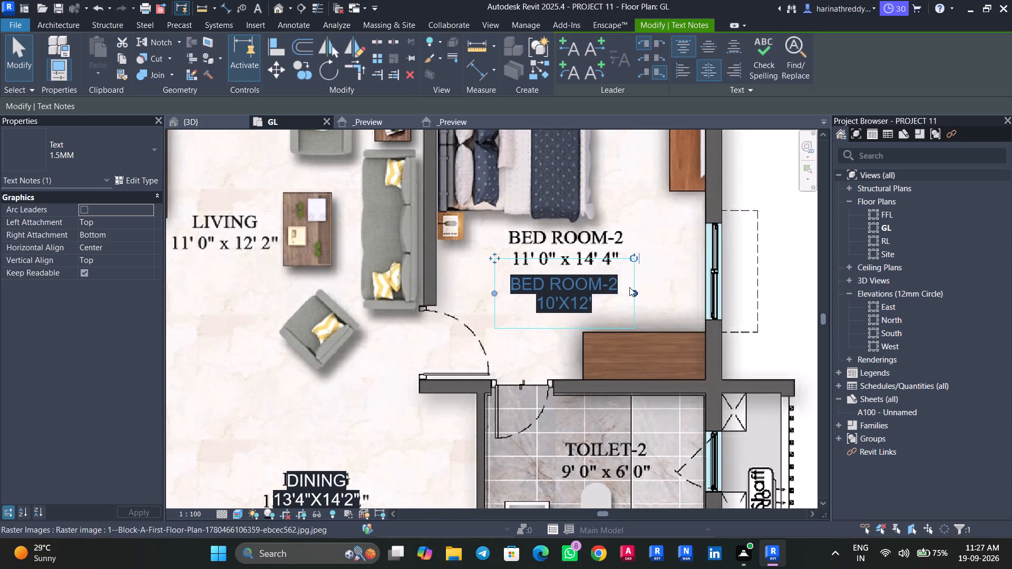
# Change the room size in the upper flat's BED ROOM-2 note to 11'X14'4".
pyautogui.click(600, 309)
pyautogui.doubleClick(591, 304)
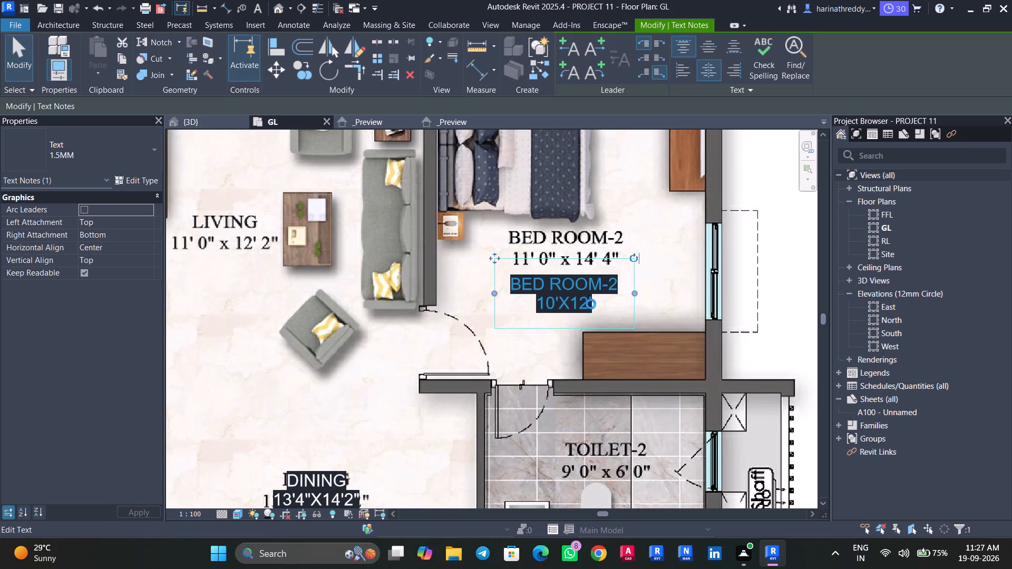
pyautogui.moveTo(591, 303); pyautogui.dragTo(542, 303)
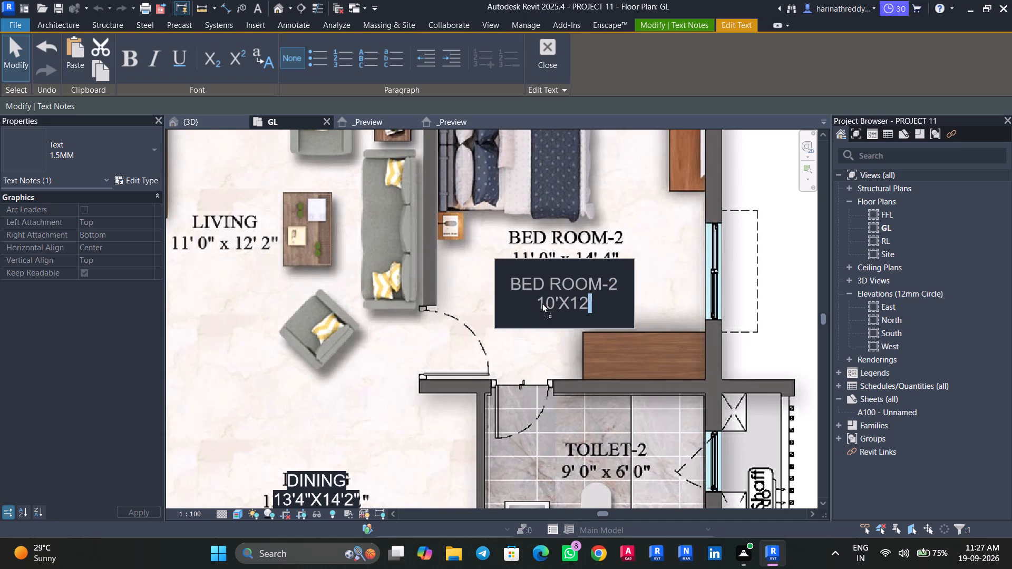
pyautogui.moveTo(542, 303); pyautogui.dragTo(541, 303)
pyautogui.moveTo(589, 304); pyautogui.dragTo(542, 302)
pyautogui.click(592, 305)
pyautogui.moveTo(592, 303); pyautogui.dragTo(534, 303)
pyautogui.write("11'")
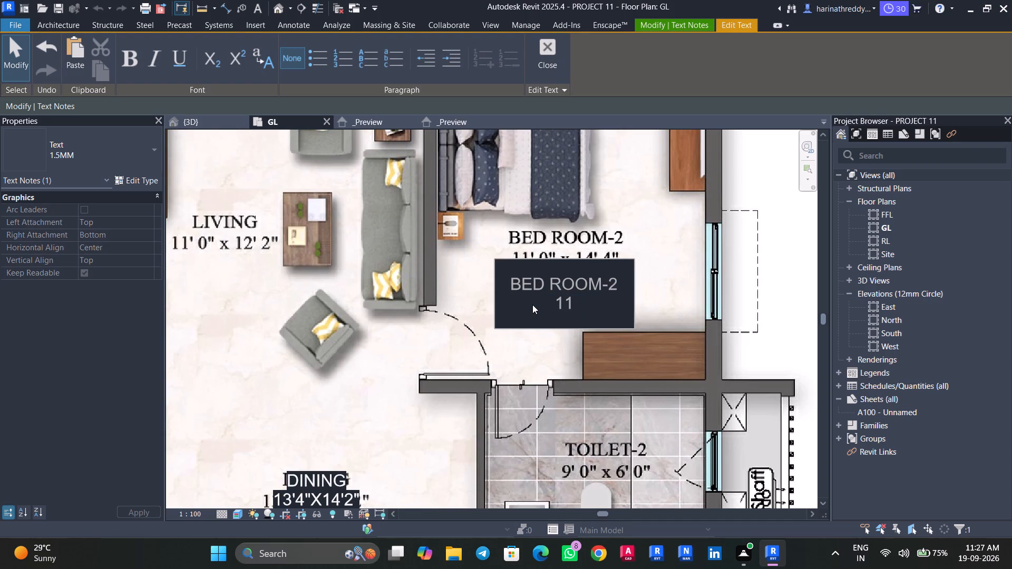
pyautogui.write("X14'")
pyautogui.write('4"')
pyautogui.click(475, 288)
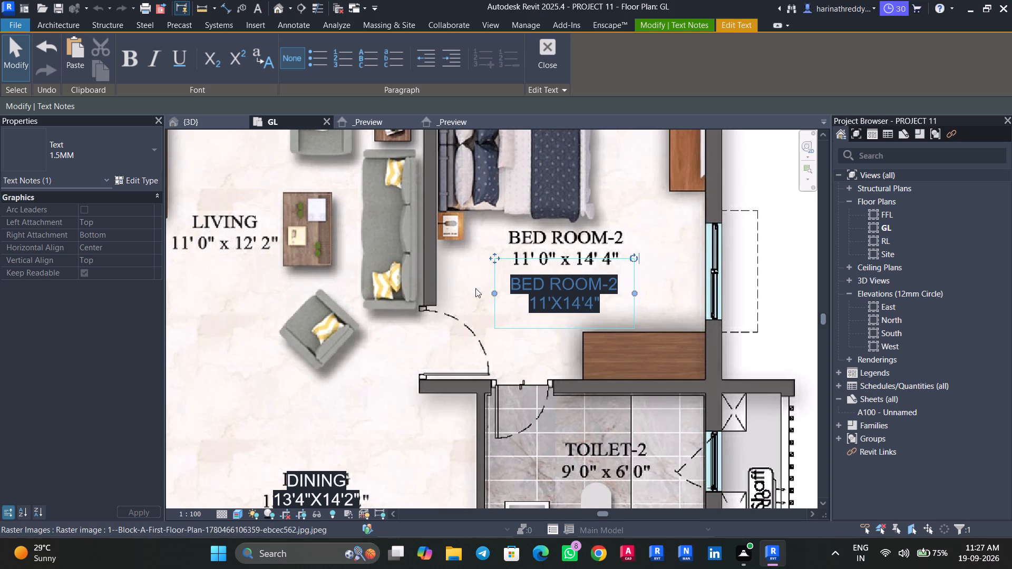
# Move the edited BED ROOM-2 note back up over its printed label.
pyautogui.moveTo(494, 259); pyautogui.dragTo(497, 217)
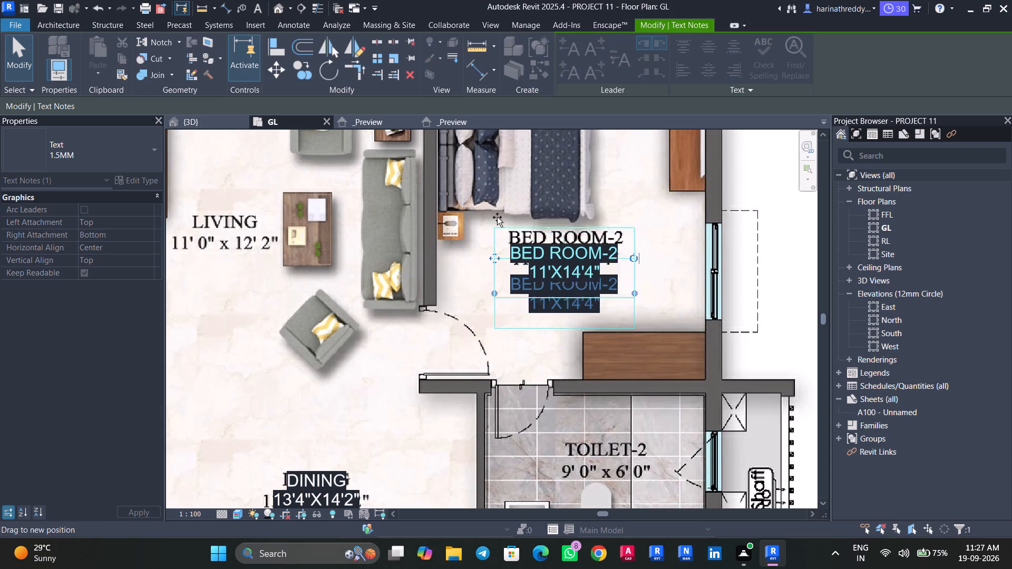
pyautogui.moveTo(497, 217); pyautogui.dragTo(498, 213)
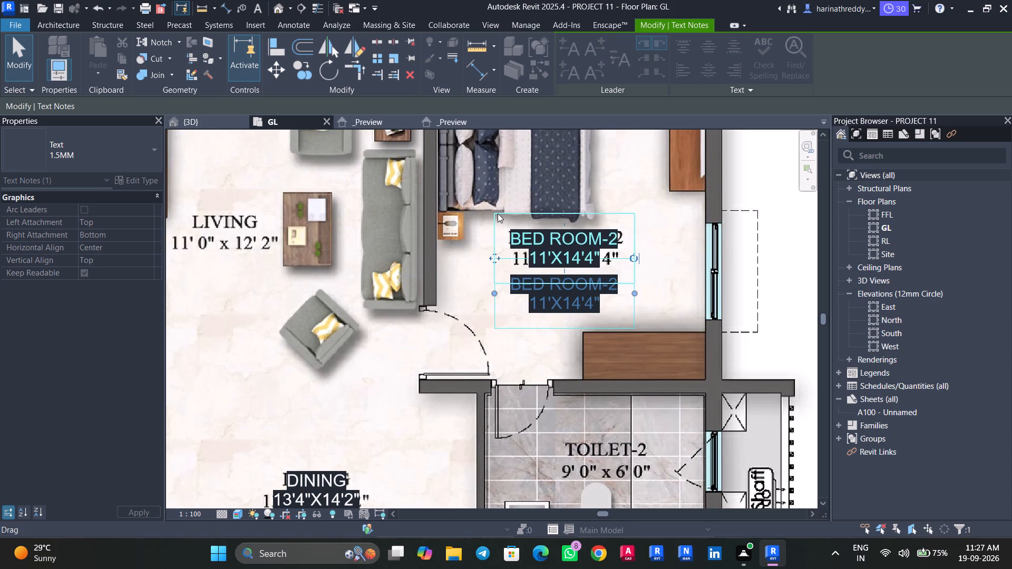
# Copy the upper flat's DINING note down to the printed DRESS label in the same flat.
pyautogui.scroll(-5, 527, 371)
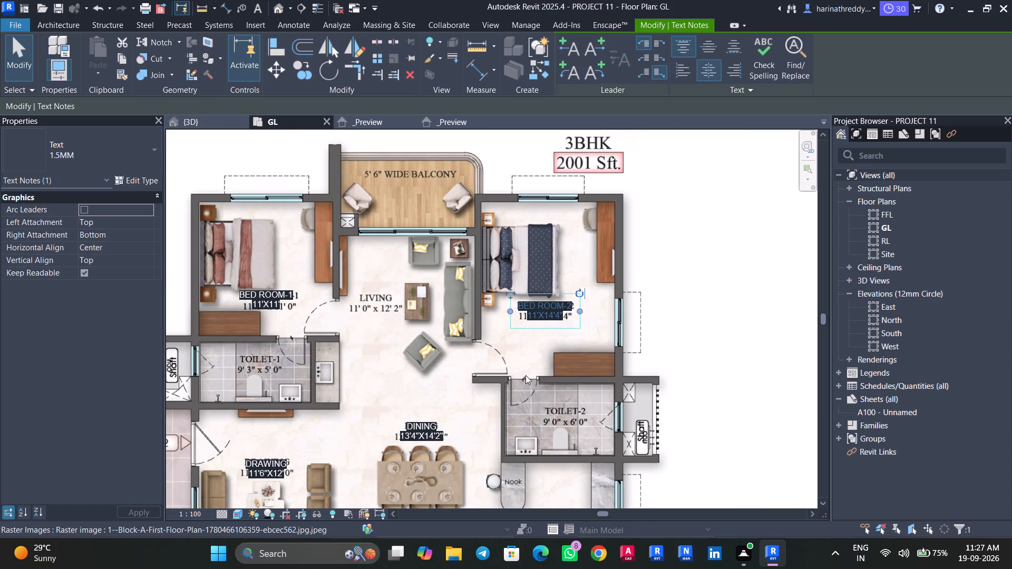
pyautogui.moveTo(497, 372); pyautogui.dragTo(688, 333, button='middle')
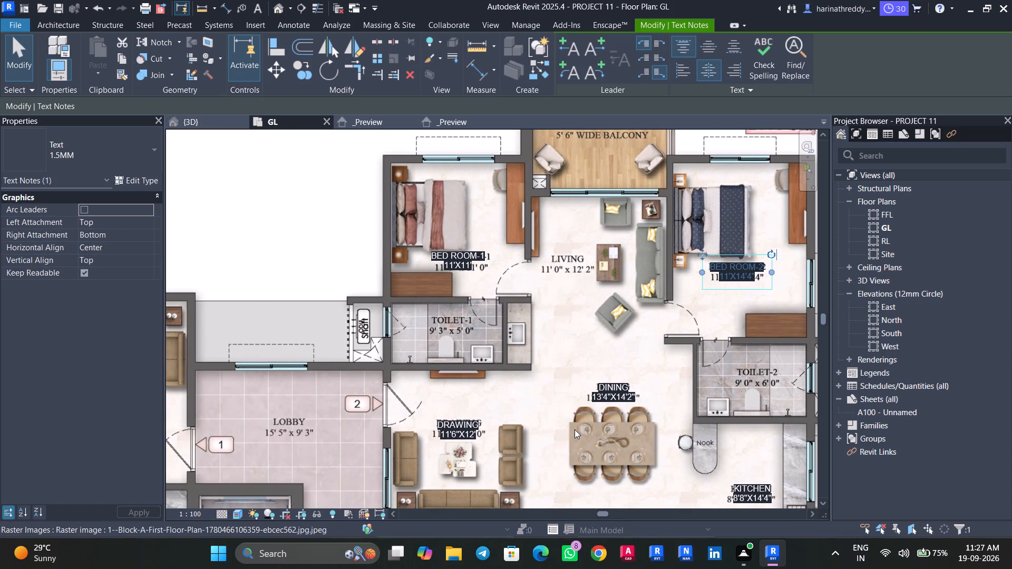
pyautogui.scroll(1, 575, 429)
pyautogui.moveTo(568, 420); pyautogui.dragTo(535, 360, button='middle')
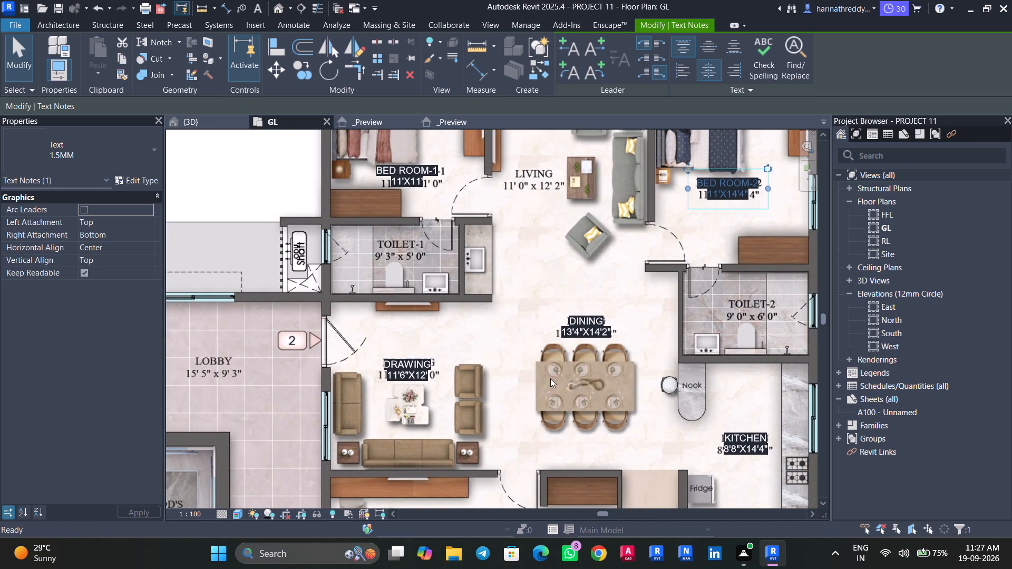
pyautogui.scroll(-5, 591, 409)
pyautogui.moveTo(602, 420); pyautogui.dragTo(614, 345, button='middle')
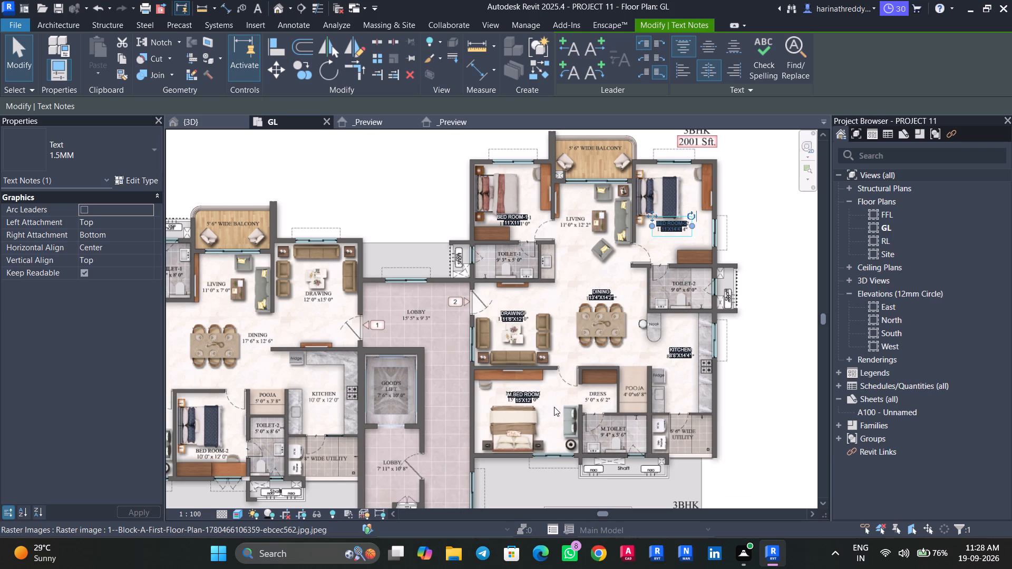
pyautogui.scroll(4, 527, 395)
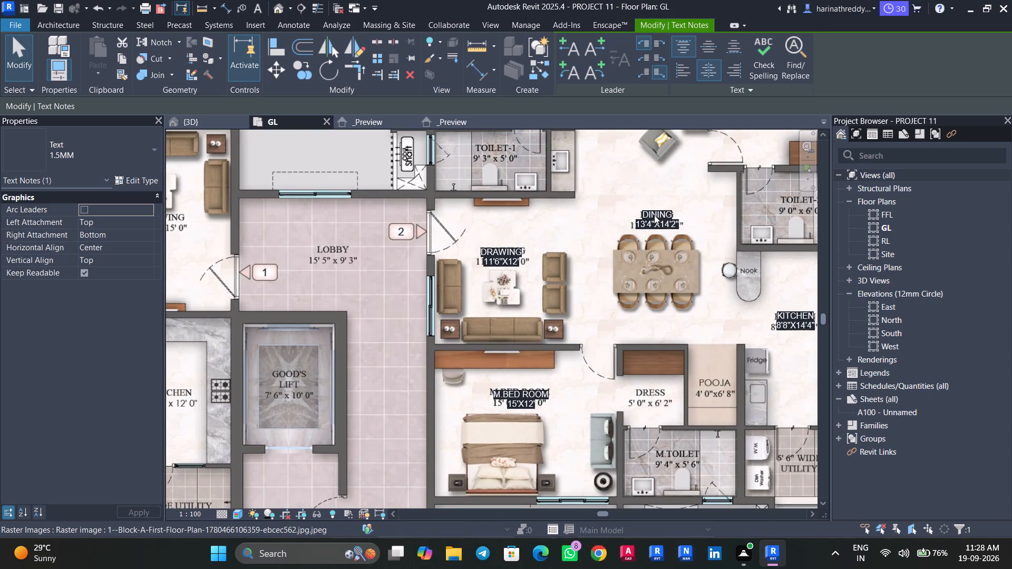
pyautogui.click(654, 215)
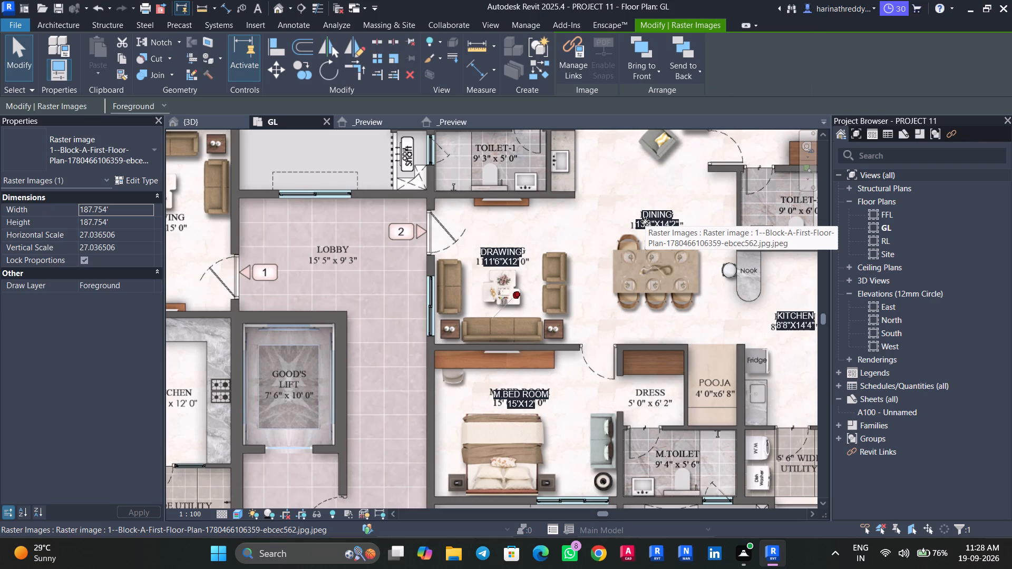
pyautogui.click(647, 221)
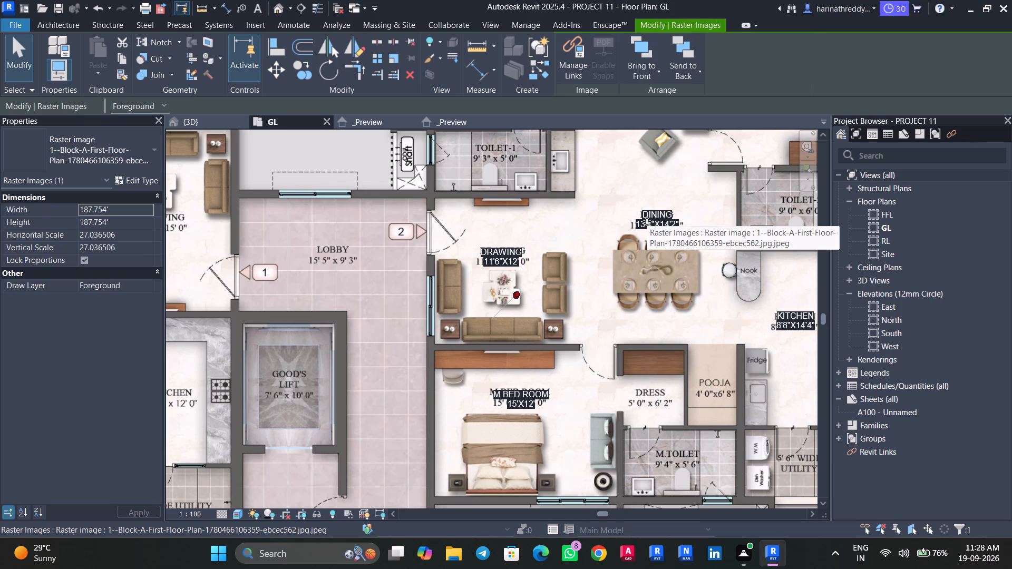
pyautogui.press('Tab')
pyautogui.click(647, 221)
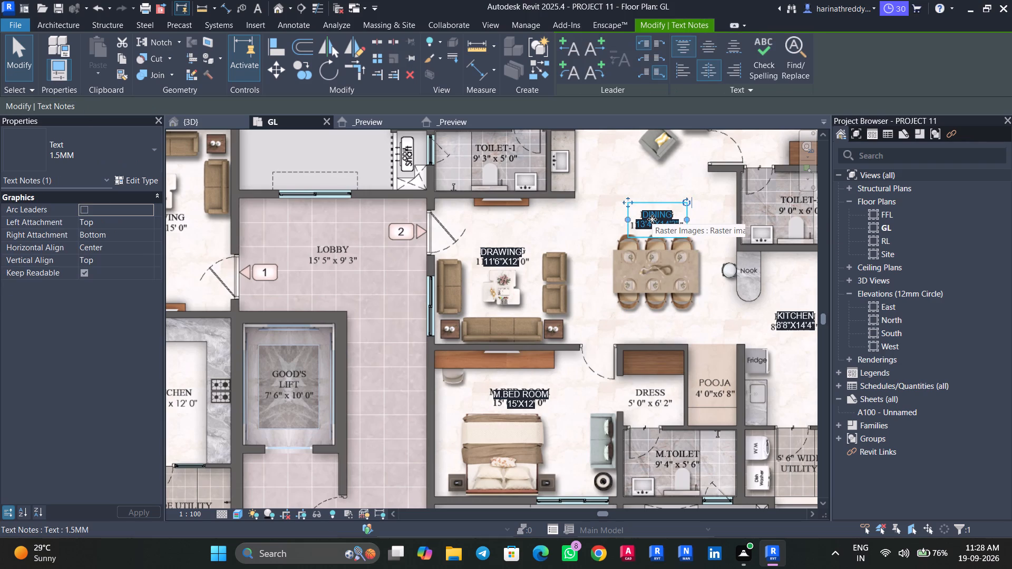
pyautogui.keyDown('ctrl'); pyautogui.moveTo(652, 219); pyautogui.dragTo(649, 398); pyautogui.keyUp('ctrl')
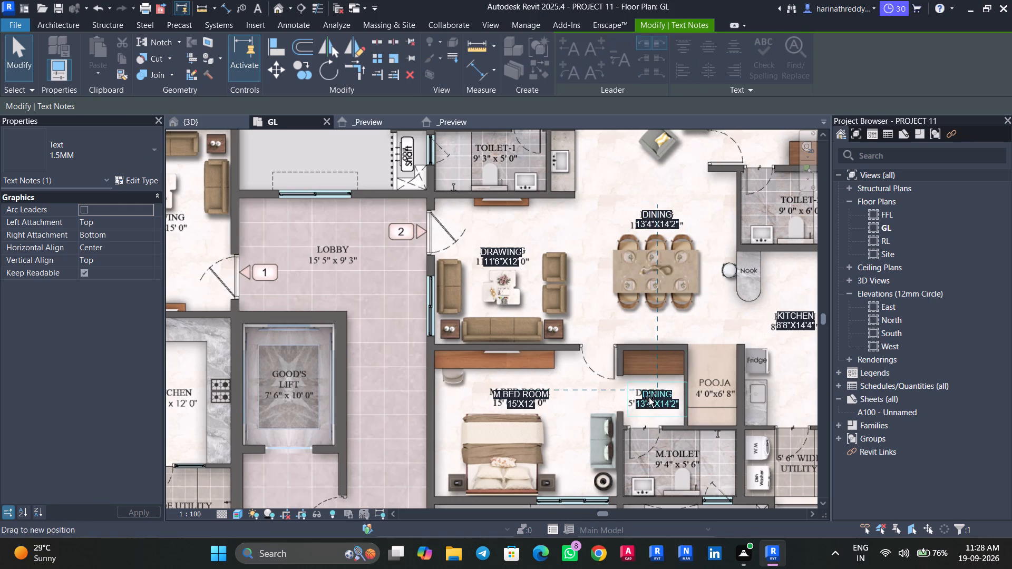
pyautogui.keyDown('ctrl'); pyautogui.moveTo(649, 398); pyautogui.dragTo(649, 397); pyautogui.keyUp('ctrl')
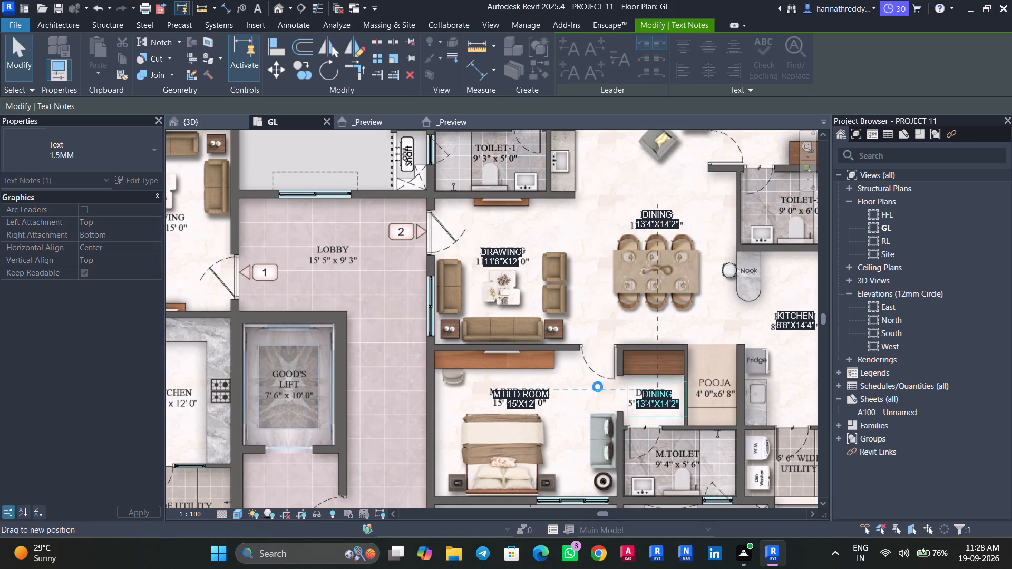
# Copy the DINING note from the dress area across to the printed POOJA label.
pyautogui.keyDown('ctrl'); pyautogui.moveTo(649, 394); pyautogui.dragTo(710, 382); pyautogui.keyUp('ctrl')
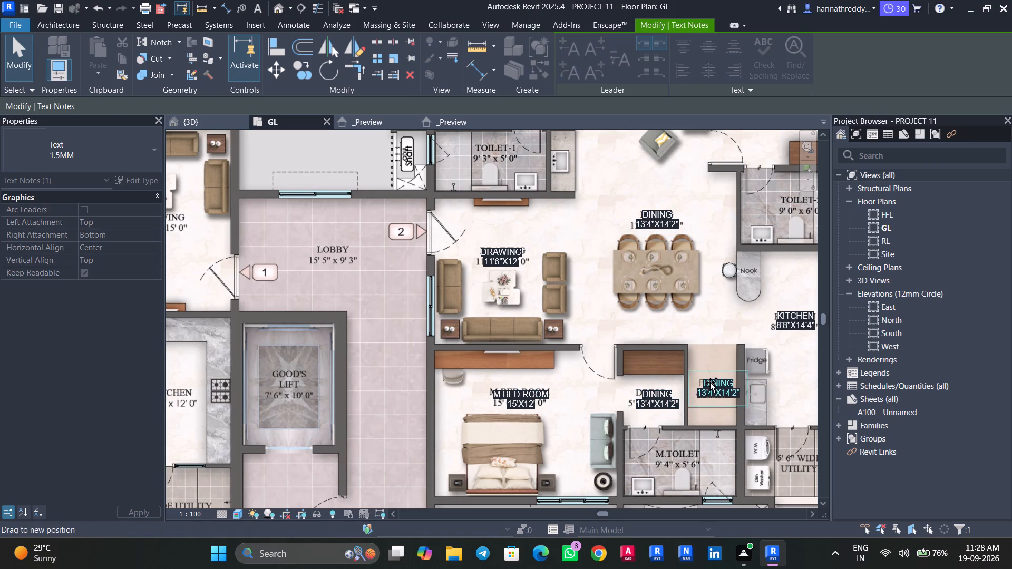
pyautogui.keyDown('ctrl'); pyautogui.moveTo(710, 382); pyautogui.dragTo(707, 379); pyautogui.keyUp('ctrl')
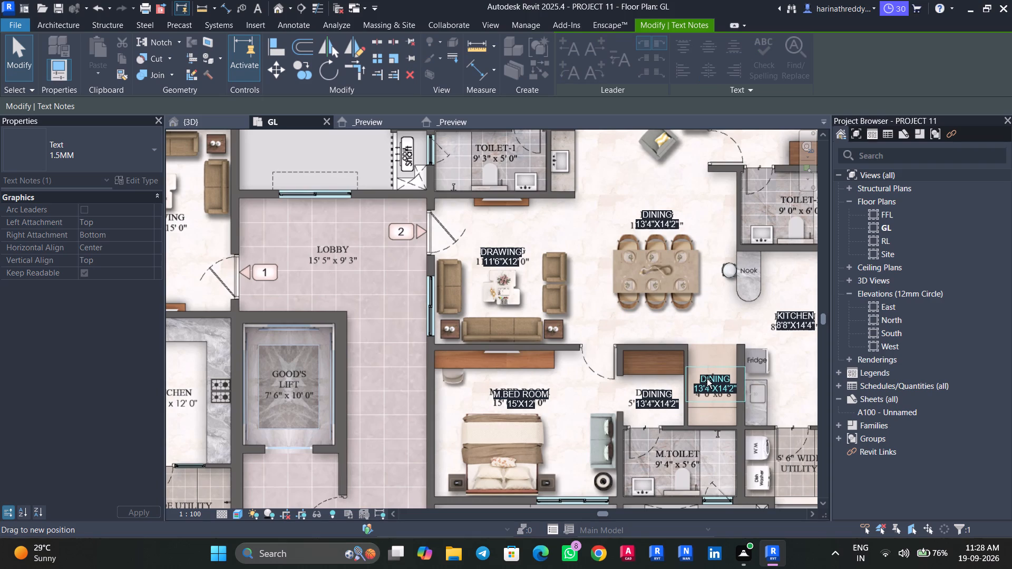
pyautogui.keyDown('ctrl'); pyautogui.moveTo(707, 379); pyautogui.dragTo(704, 381); pyautogui.keyUp('ctrl')
# Copy the DINING note from the pooja room up to the upper flat's printed LIVING label.
pyautogui.scroll(-4, 704, 401)
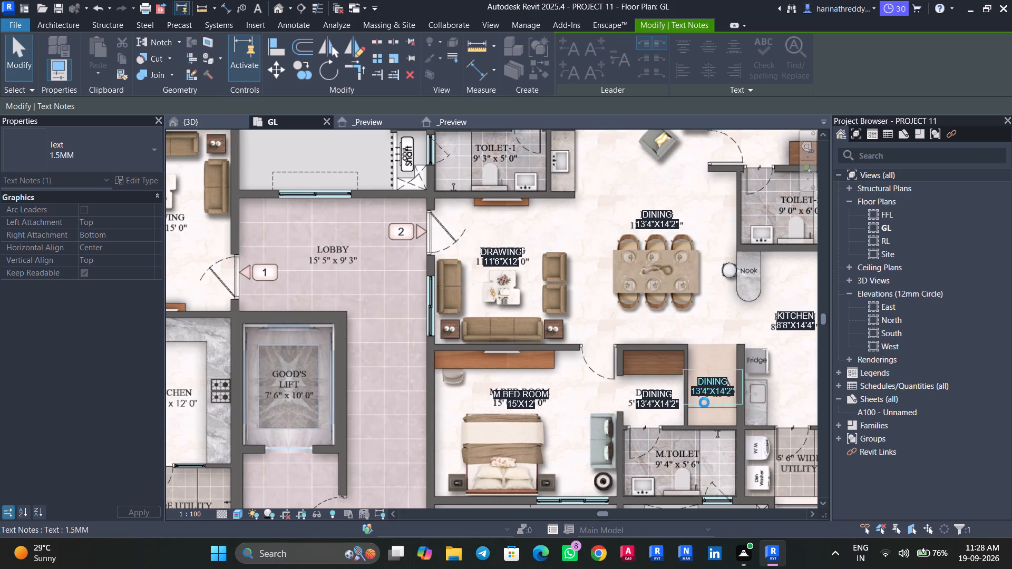
pyautogui.scroll(-1, 704, 402)
pyautogui.moveTo(704, 402); pyautogui.dragTo(665, 378, button='middle')
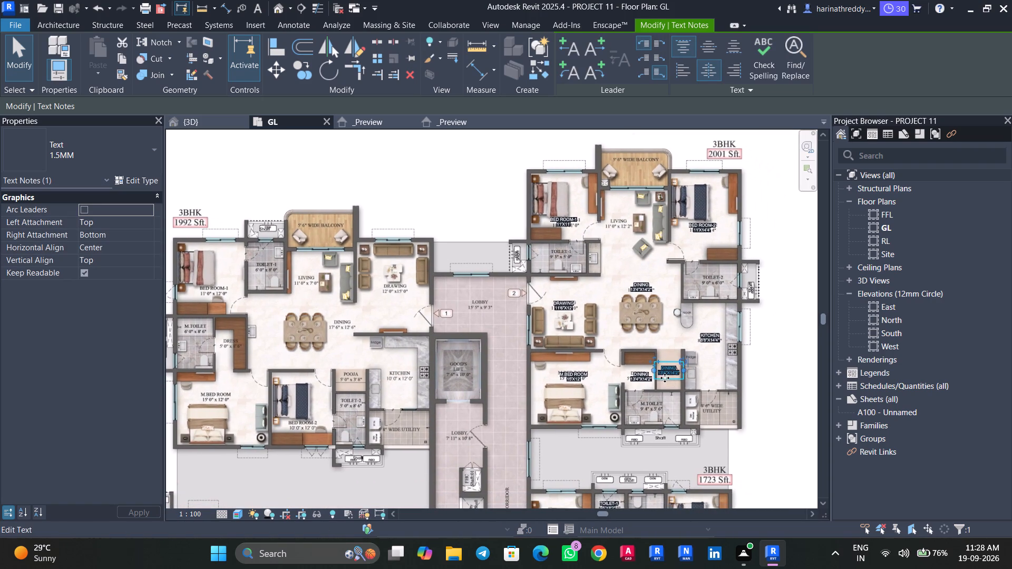
pyautogui.keyDown('ctrl'); pyautogui.moveTo(663, 372); pyautogui.dragTo(615, 221); pyautogui.keyUp('ctrl')
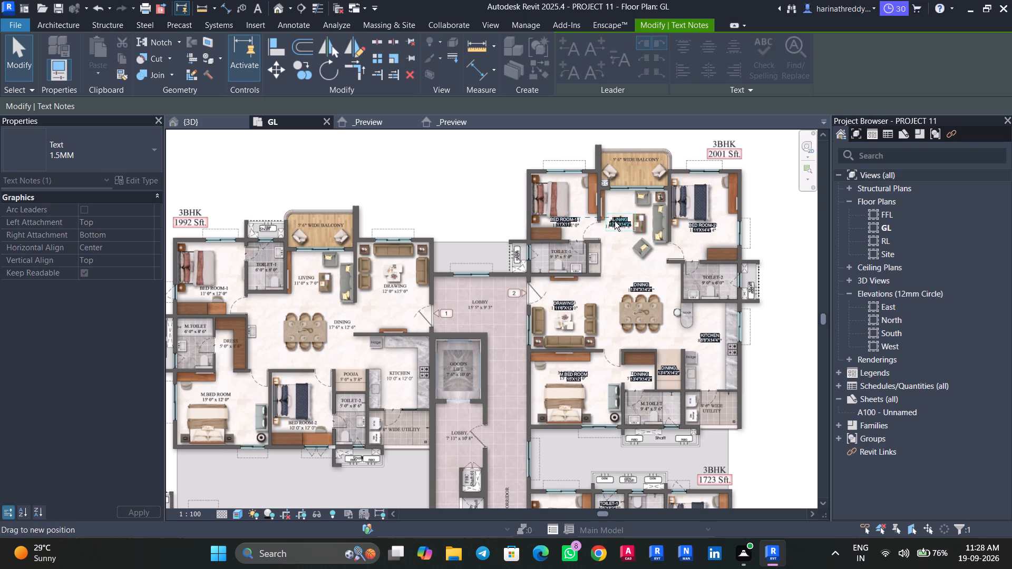
pyautogui.keyDown('ctrl'); pyautogui.moveTo(615, 221); pyautogui.dragTo(612, 228); pyautogui.keyUp('ctrl')
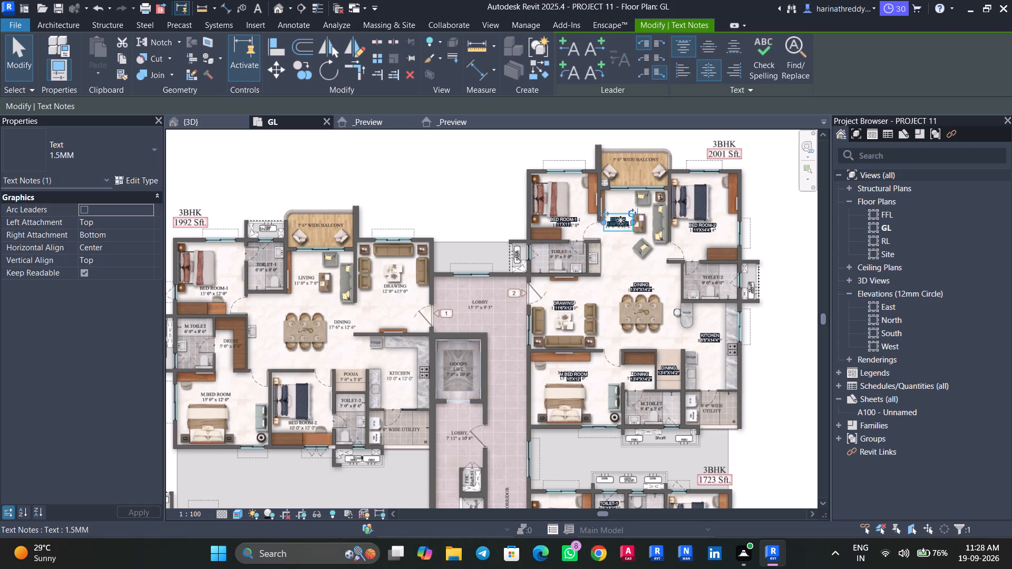
# Copy the DINING note from the living room up to the printed 5'6" WIDE BALCONY label.
pyautogui.keyDown('ctrl'); pyautogui.moveTo(618, 224); pyautogui.dragTo(631, 163); pyautogui.keyUp('ctrl')
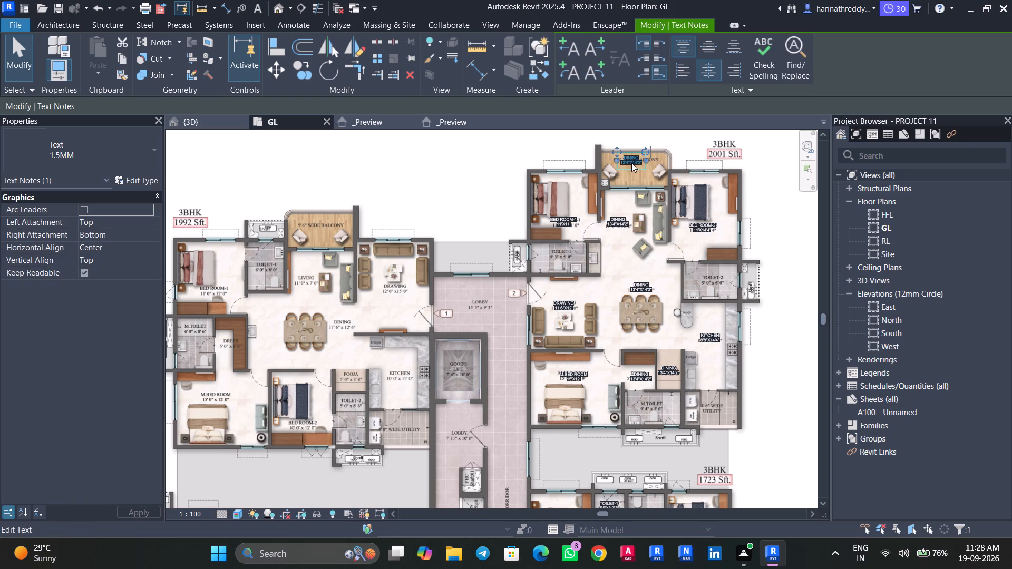
# Copy the DINING note from the upper flat's balcony down to the printed TOILET-2 label.
pyautogui.keyDown('ctrl'); pyautogui.moveTo(631, 163); pyautogui.dragTo(673, 223); pyautogui.keyUp('ctrl')
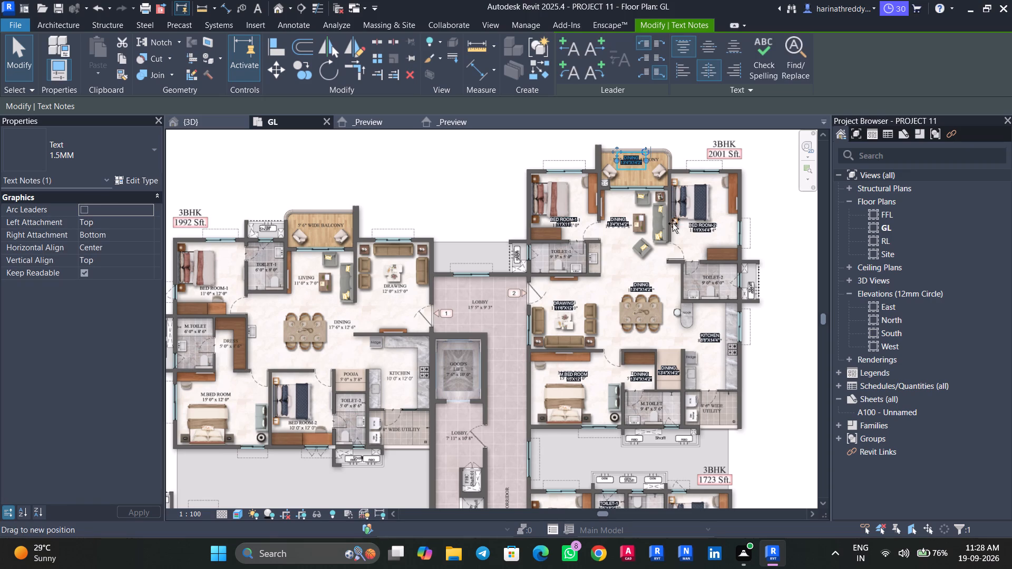
pyautogui.keyDown('ctrl'); pyautogui.moveTo(673, 223); pyautogui.dragTo(711, 280); pyautogui.keyUp('ctrl')
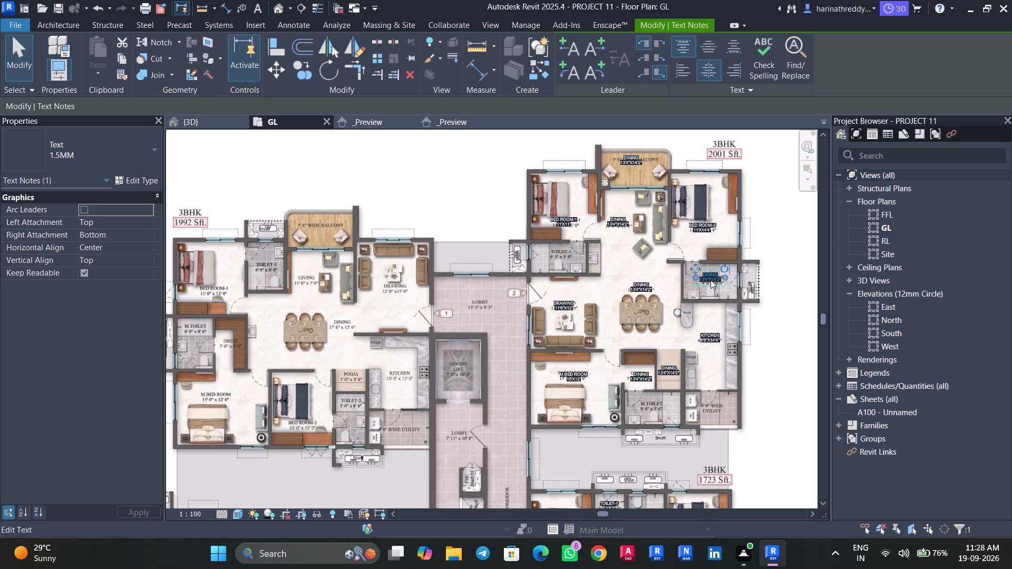
# Copy the DINING note from TOILET-2 down to the printed UTILITY label in the same flat.
pyautogui.keyDown('ctrl'); pyautogui.moveTo(711, 280); pyautogui.dragTo(717, 405); pyautogui.keyUp('ctrl')
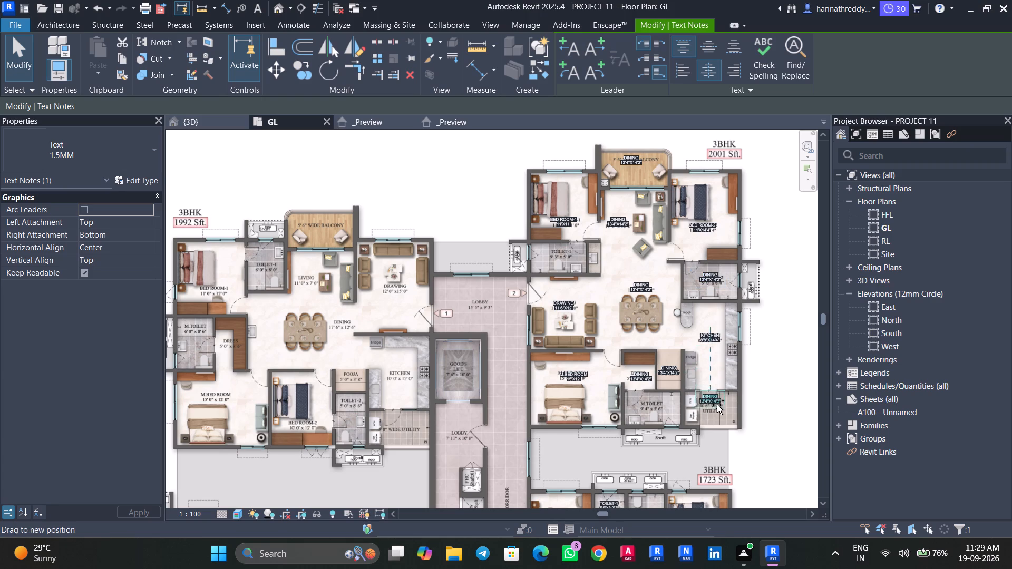
pyautogui.keyDown('ctrl'); pyautogui.moveTo(717, 405); pyautogui.dragTo(720, 410); pyautogui.keyUp('ctrl')
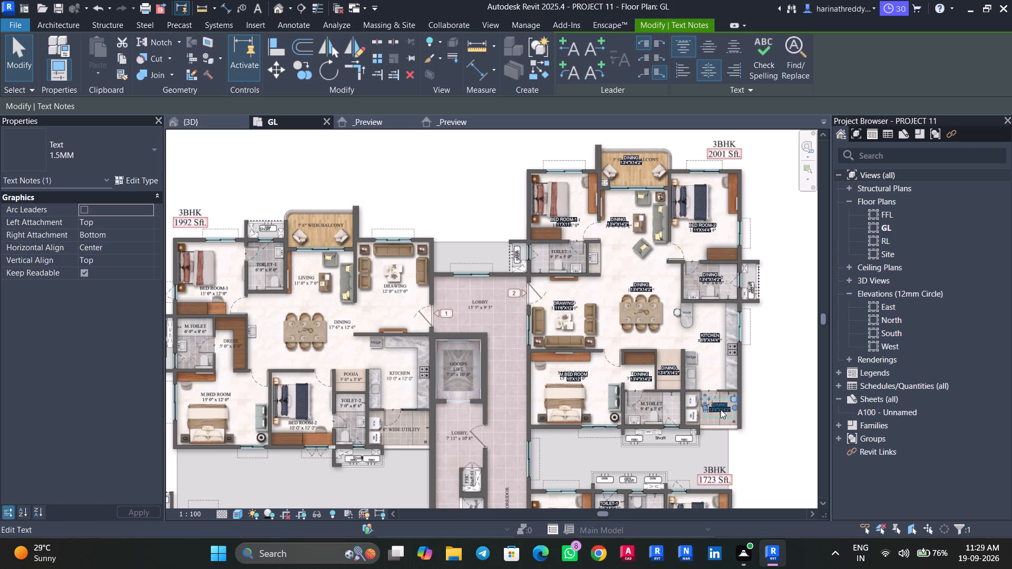
# Copy the DINING note from the utility area across to the printed M.TOILET label.
pyautogui.keyDown('ctrl'); pyautogui.moveTo(721, 409); pyautogui.dragTo(675, 406); pyautogui.keyUp('ctrl')
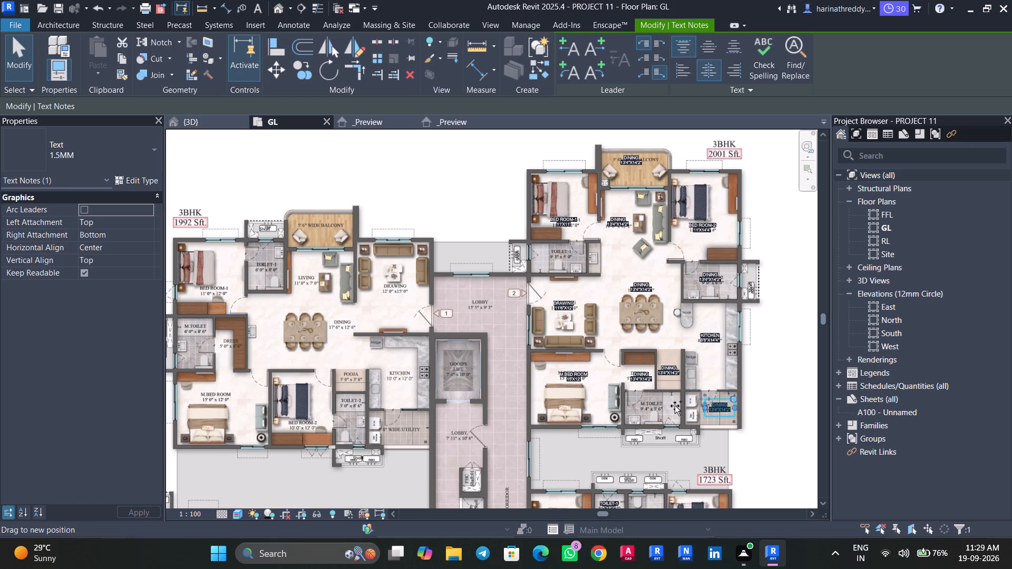
pyautogui.keyDown('ctrl'); pyautogui.moveTo(675, 406); pyautogui.dragTo(650, 404); pyautogui.keyUp('ctrl')
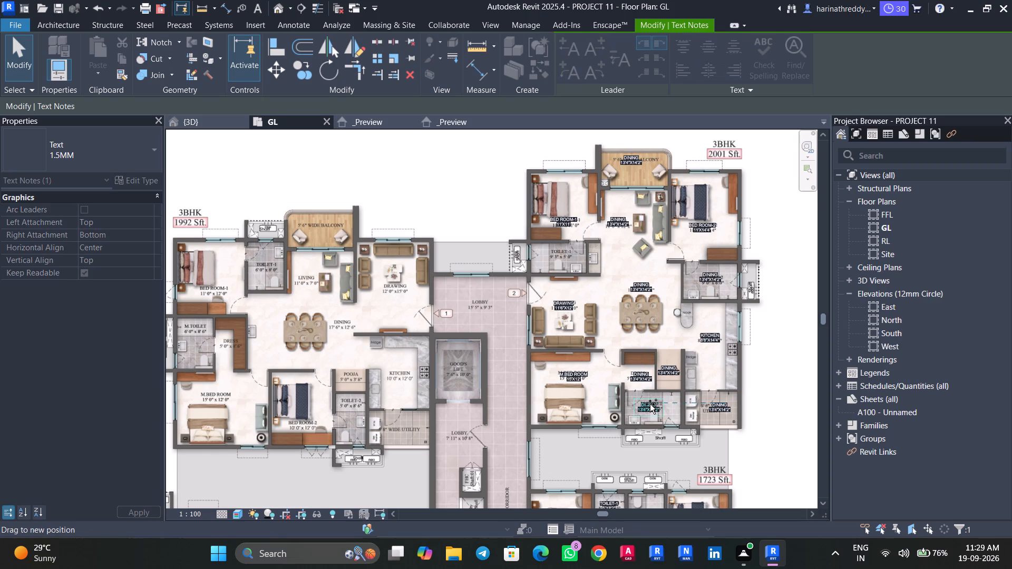
pyautogui.keyDown('ctrl'); pyautogui.moveTo(650, 404); pyautogui.dragTo(650, 401); pyautogui.keyUp('ctrl')
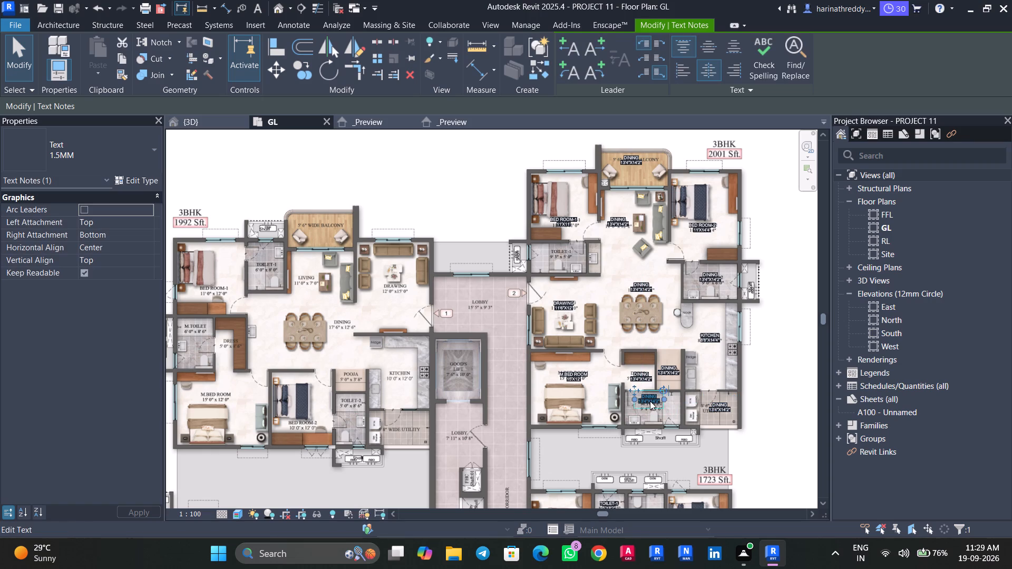
# Move the master toilet's DINING note up so it clears the printed M.TOILET name and size.
pyautogui.scroll(5, 641, 372)
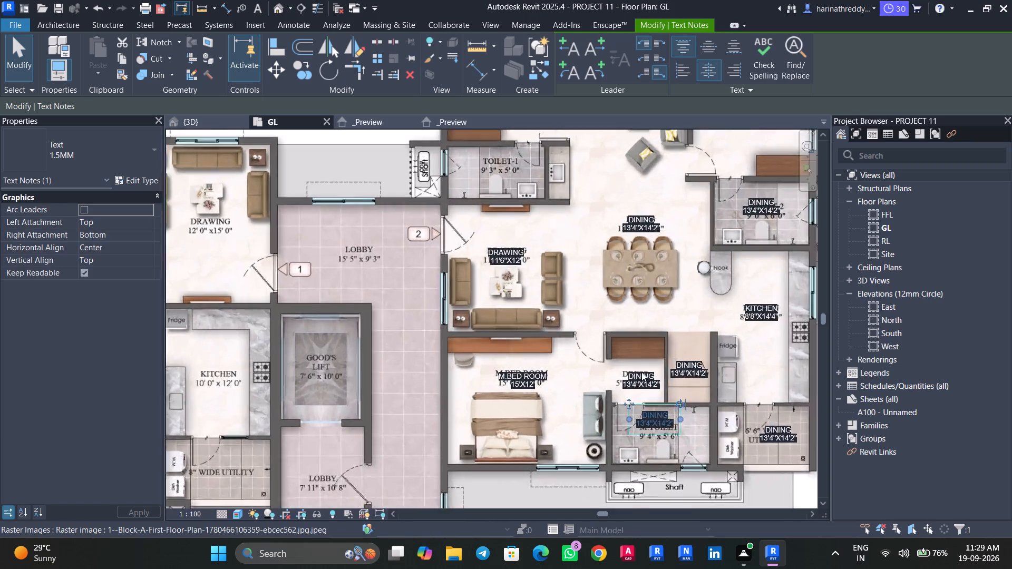
pyautogui.scroll(7, 641, 372)
pyautogui.moveTo(684, 442); pyautogui.dragTo(684, 442, button='middle')
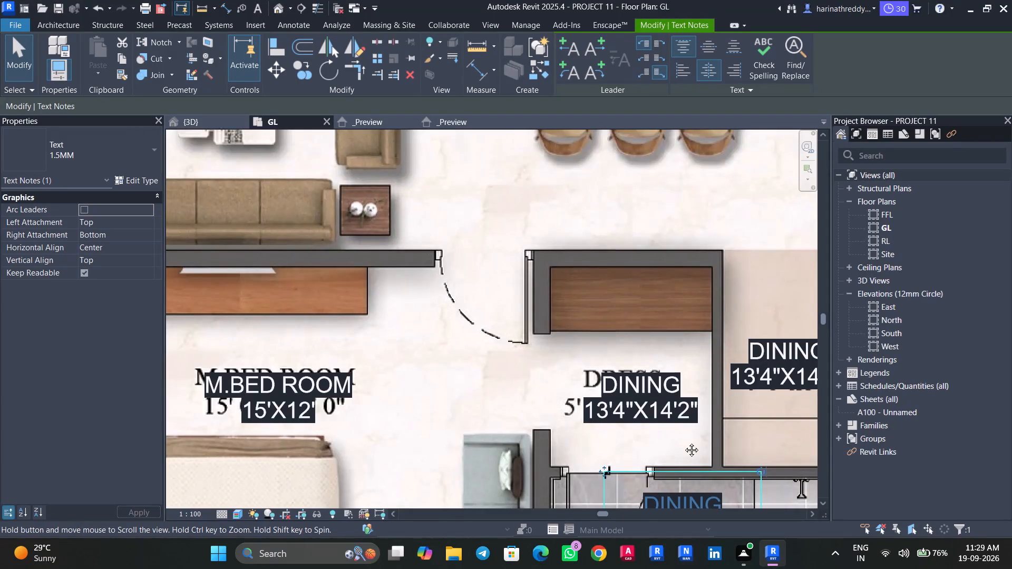
pyautogui.moveTo(684, 442); pyautogui.dragTo(592, 299, button='middle')
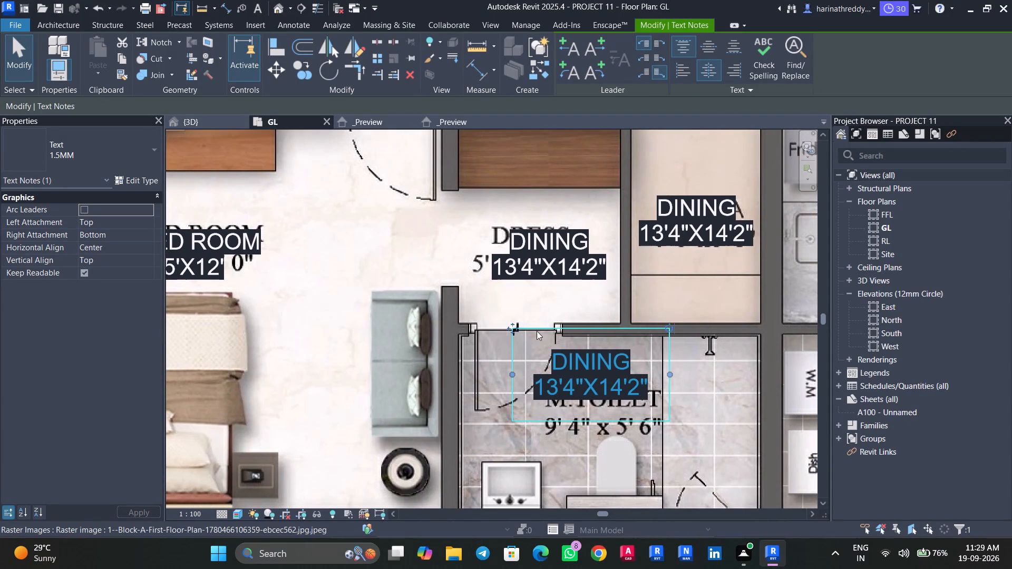
pyautogui.moveTo(513, 325); pyautogui.dragTo(532, 281)
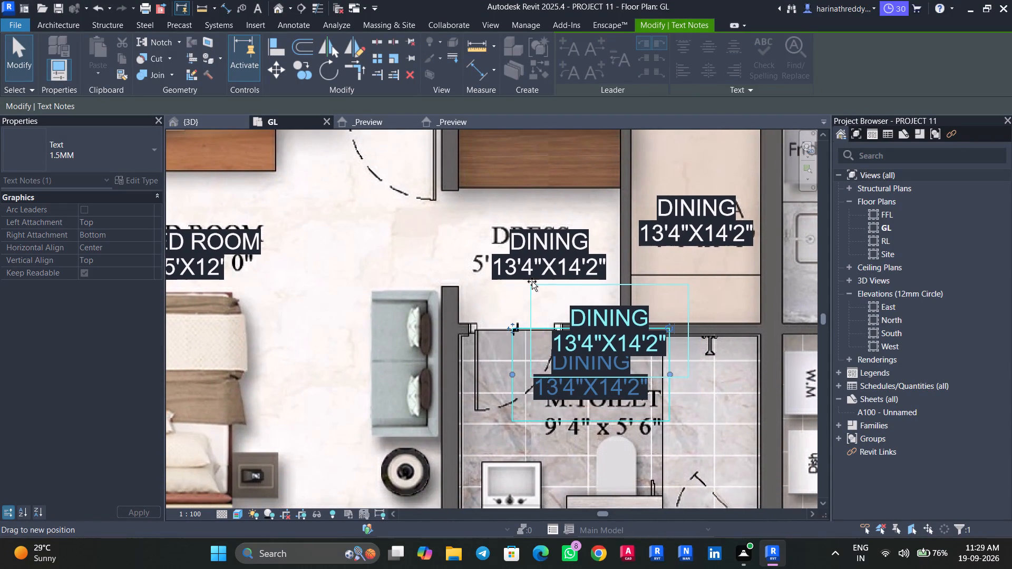
pyautogui.moveTo(532, 281); pyautogui.dragTo(531, 281)
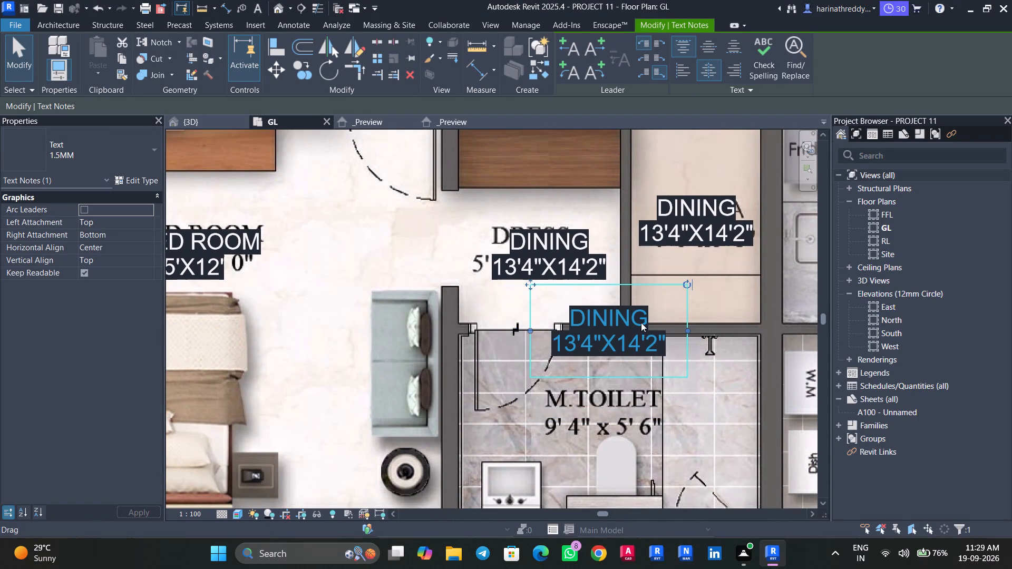
# Change the master toilet's DINING note to read M.TOILET with the size 9'4"X5'6".
pyautogui.doubleClick(646, 319)
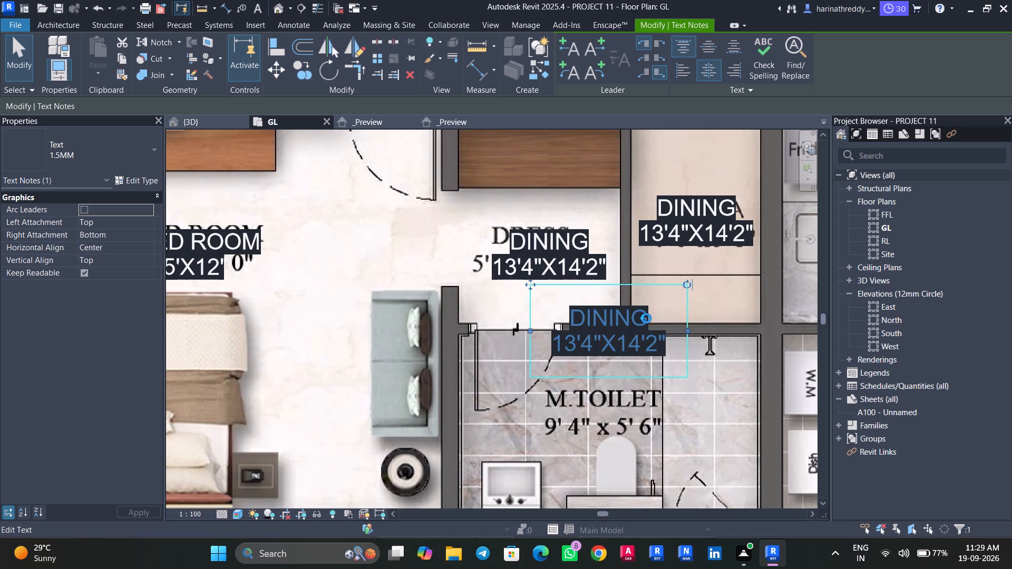
pyautogui.moveTo(646, 318); pyautogui.dragTo(566, 318)
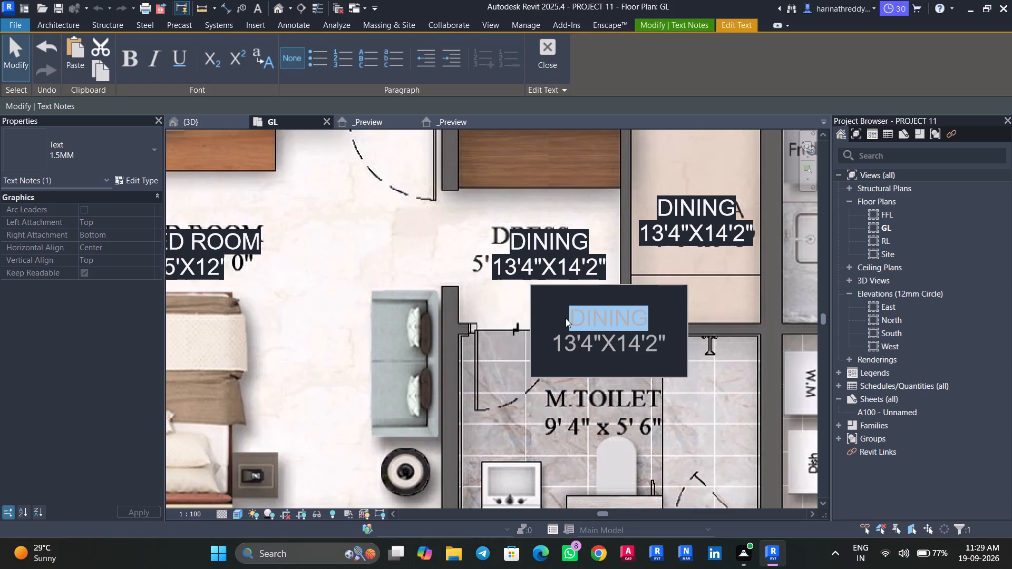
pyautogui.moveTo(566, 318); pyautogui.dragTo(561, 318)
pyautogui.press('m')
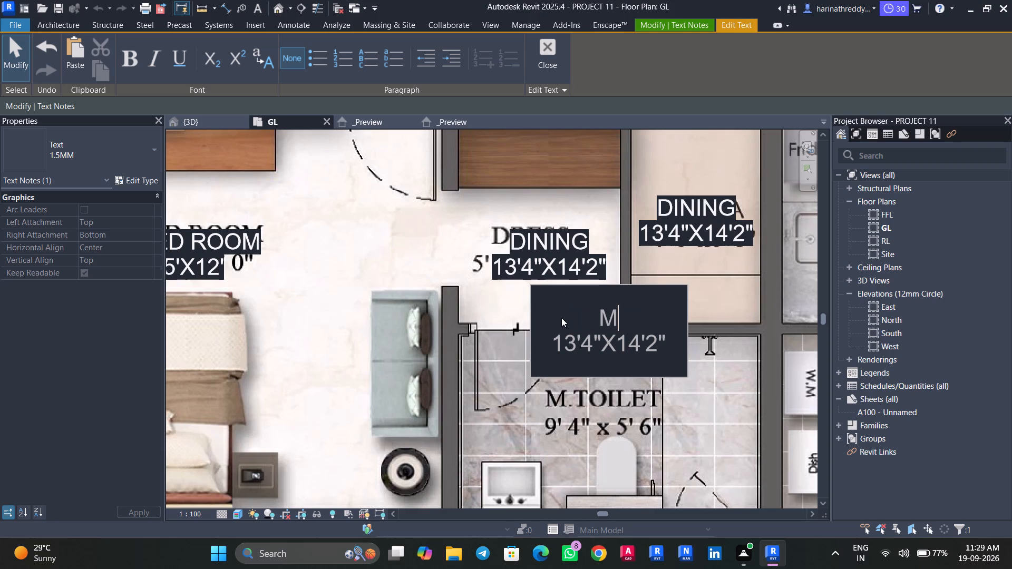
pyautogui.press('.')
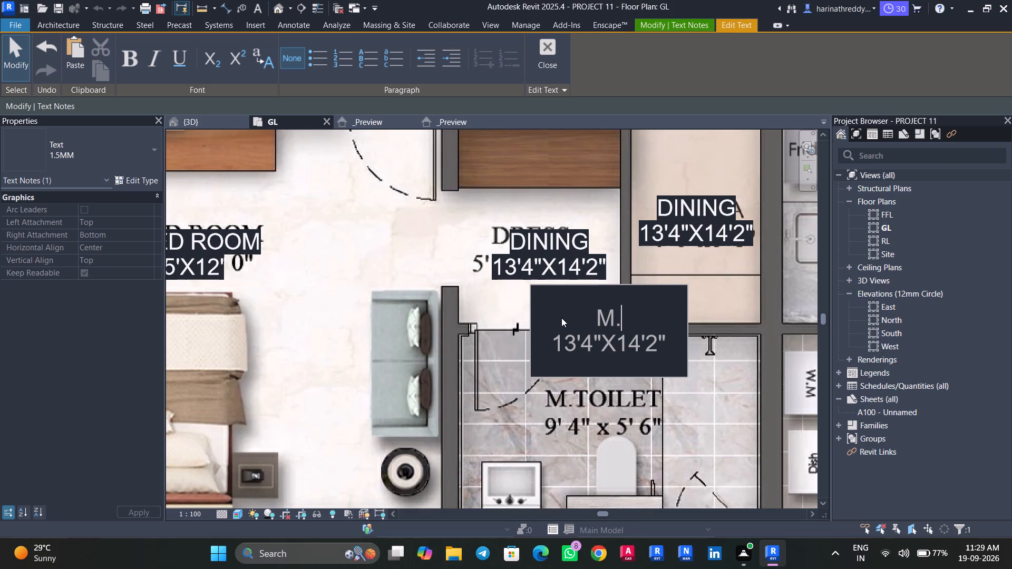
pyautogui.write('TOILET')
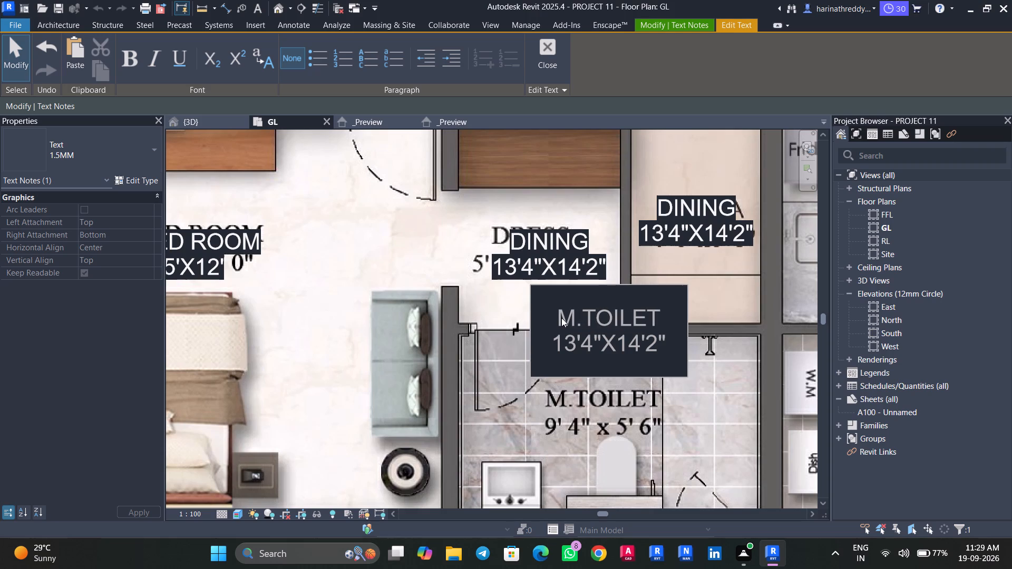
pyautogui.moveTo(666, 336); pyautogui.dragTo(551, 342)
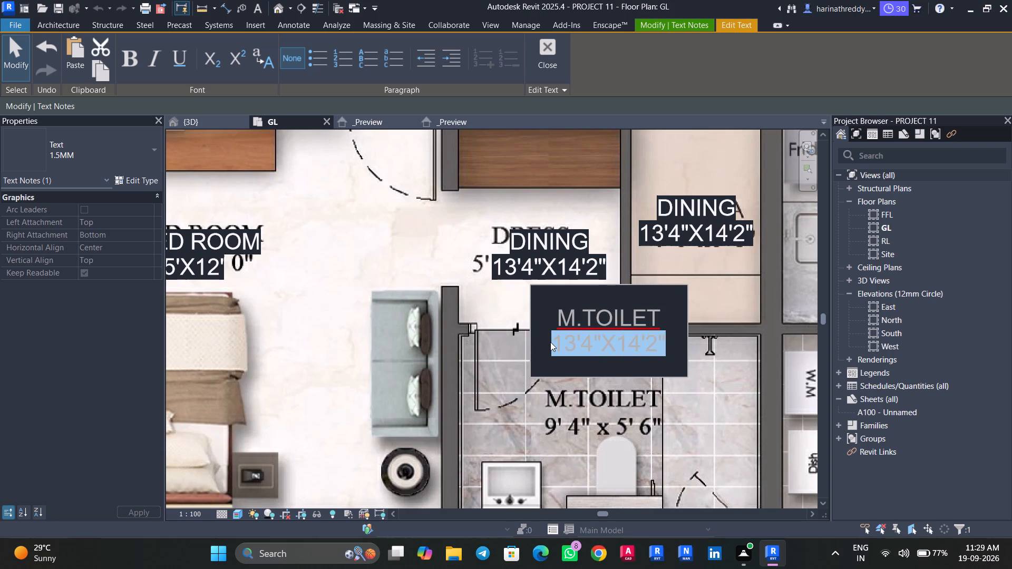
pyautogui.write("9'")
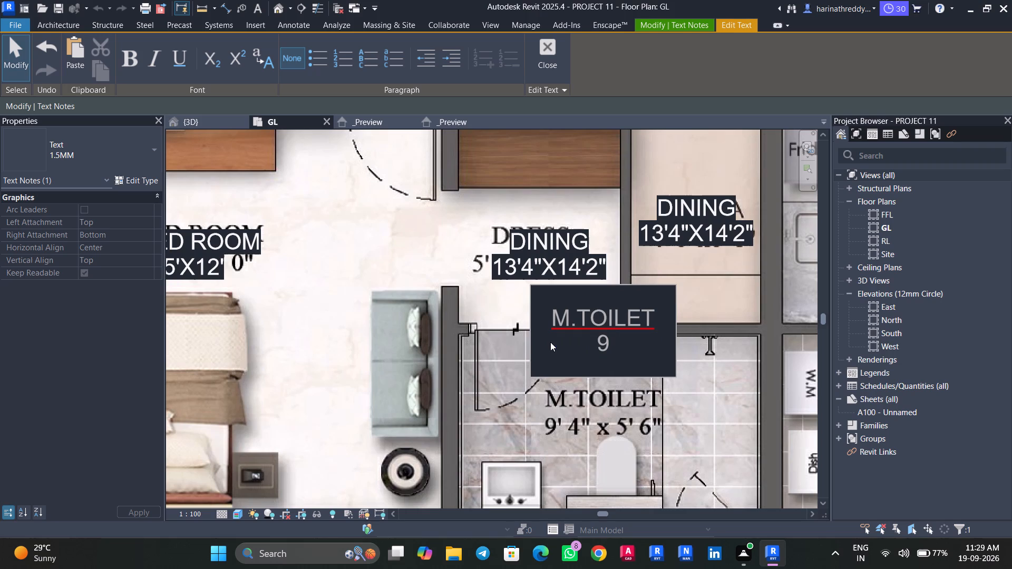
pyautogui.press('4')
pyautogui.hotkey('shift', '"')
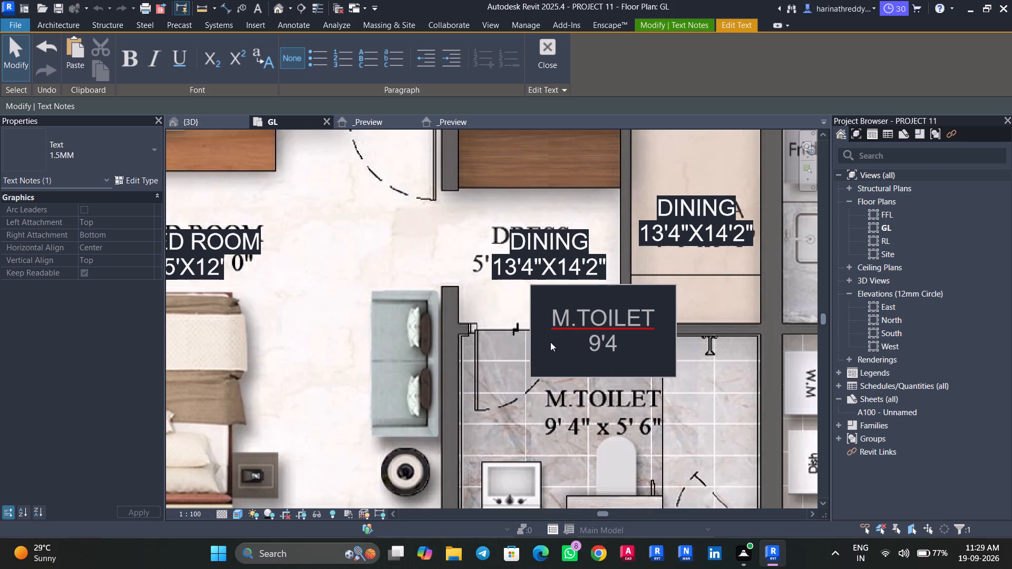
pyautogui.press('x')
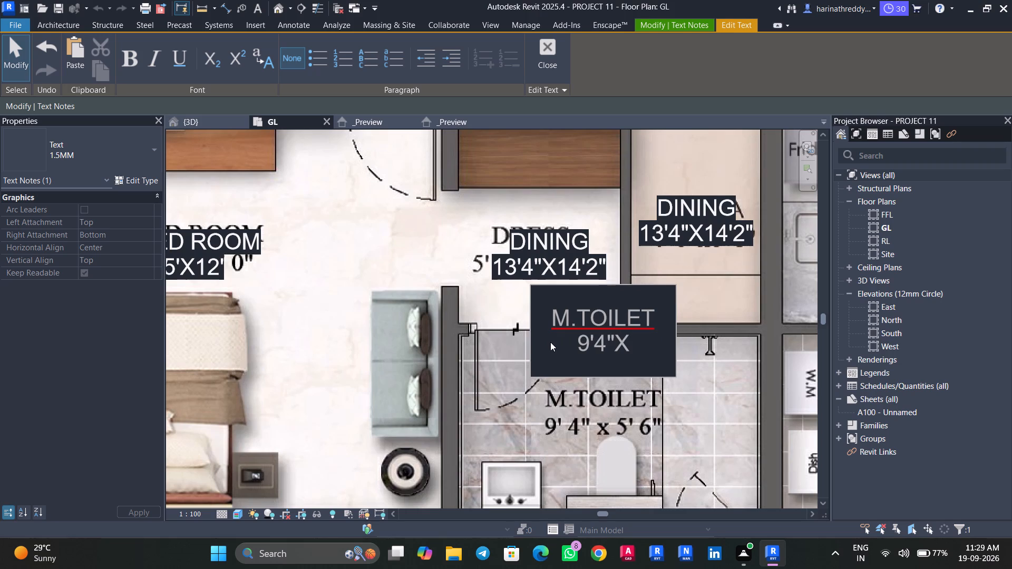
pyautogui.write("5'")
pyautogui.press('6')
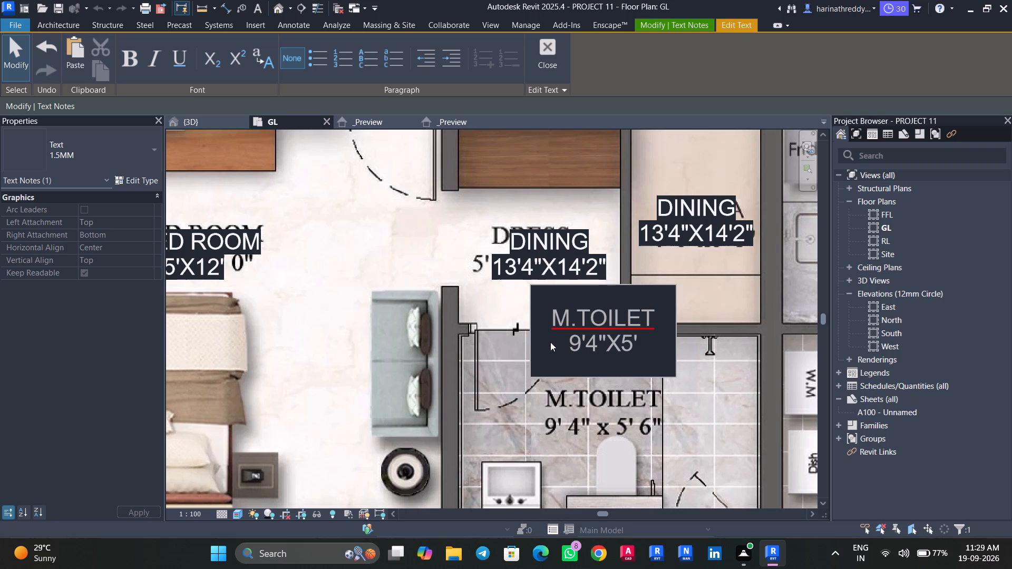
pyautogui.hotkey('shift', '"')
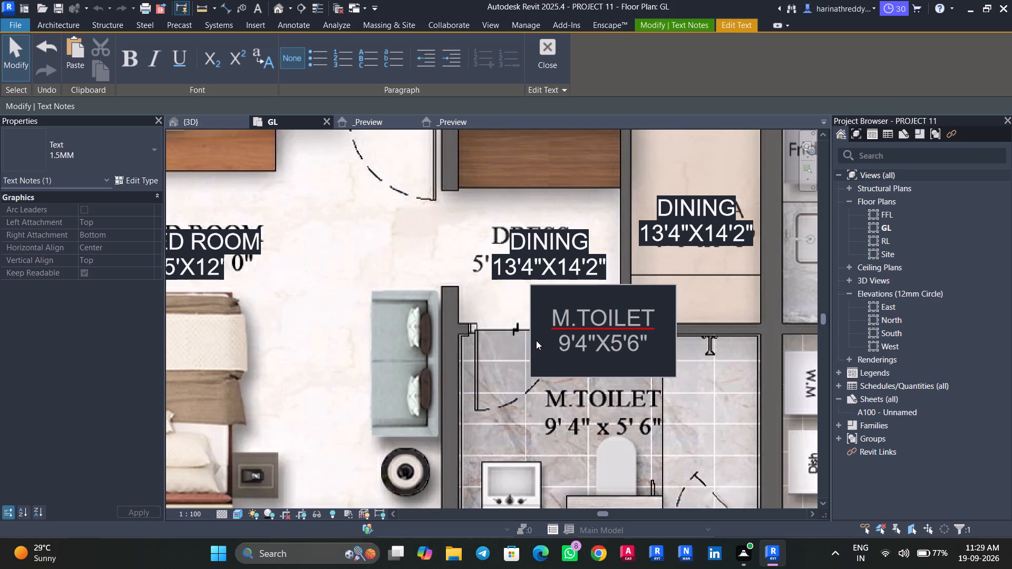
pyautogui.click(527, 338)
pyautogui.click(509, 319)
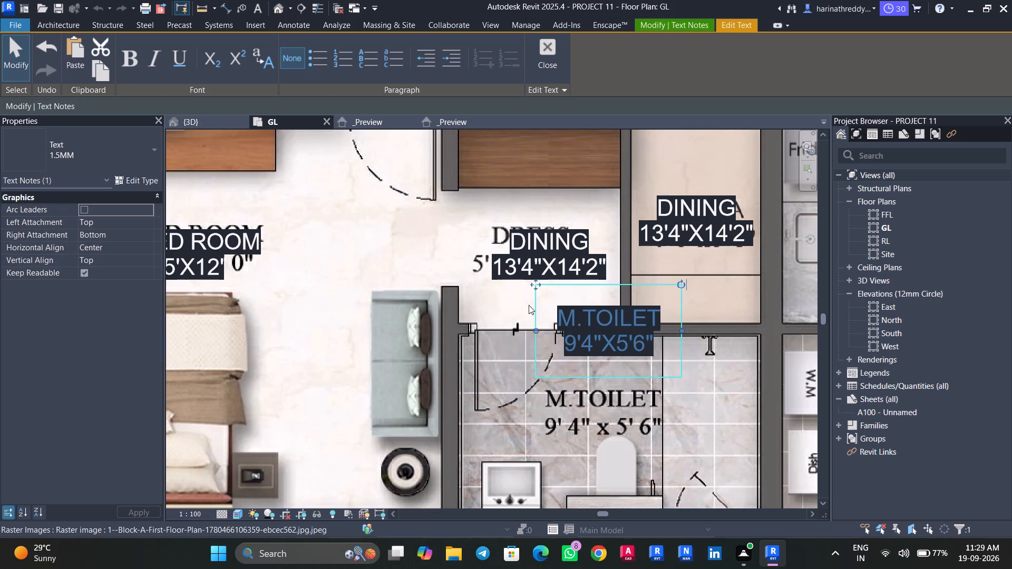
# Move the M.TOILET note back down over the printed M.TOILET label.
pyautogui.moveTo(536, 286); pyautogui.dragTo(521, 360)
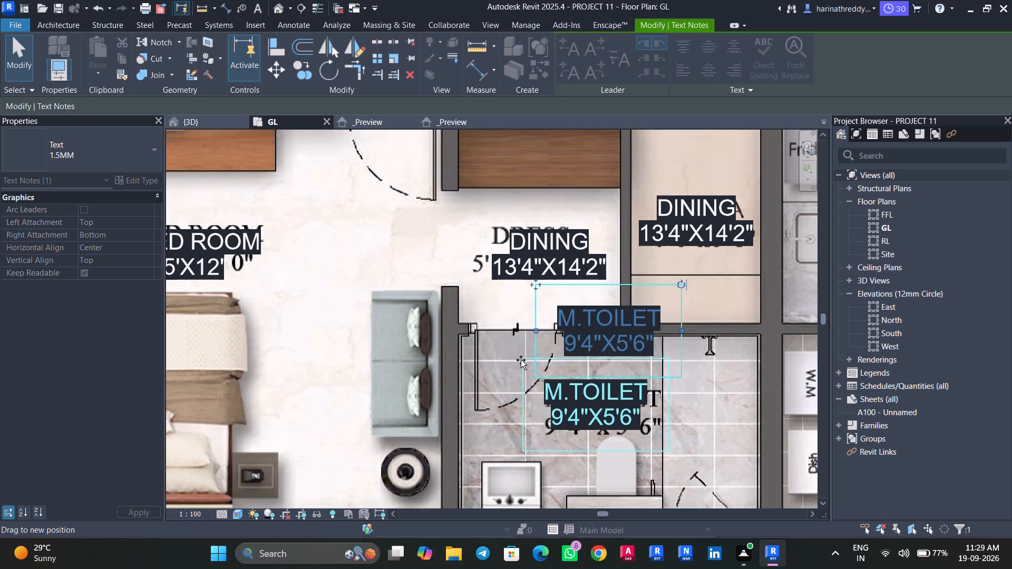
pyautogui.moveTo(521, 360); pyautogui.dragTo(526, 364)
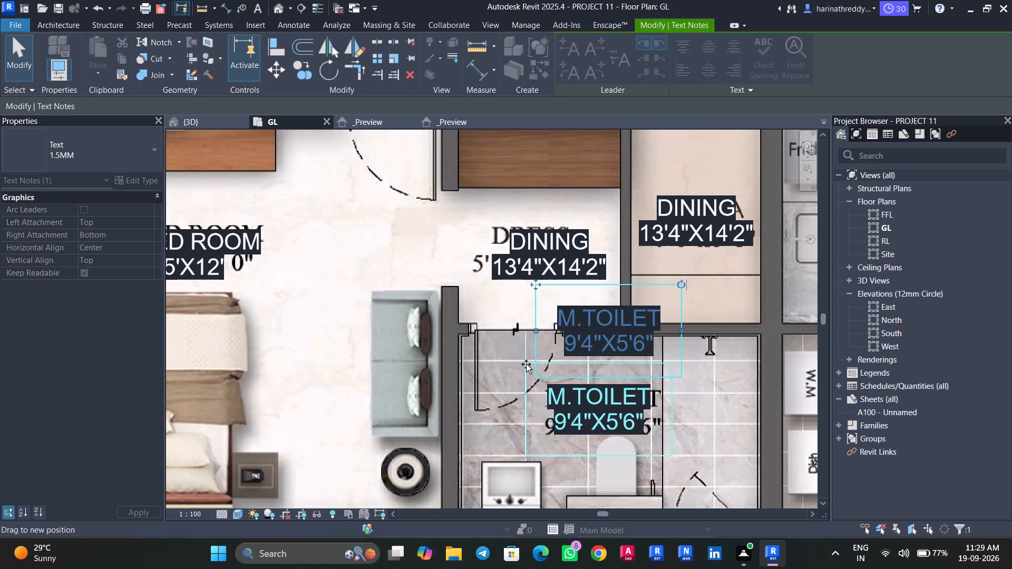
pyautogui.moveTo(526, 364); pyautogui.dragTo(528, 364)
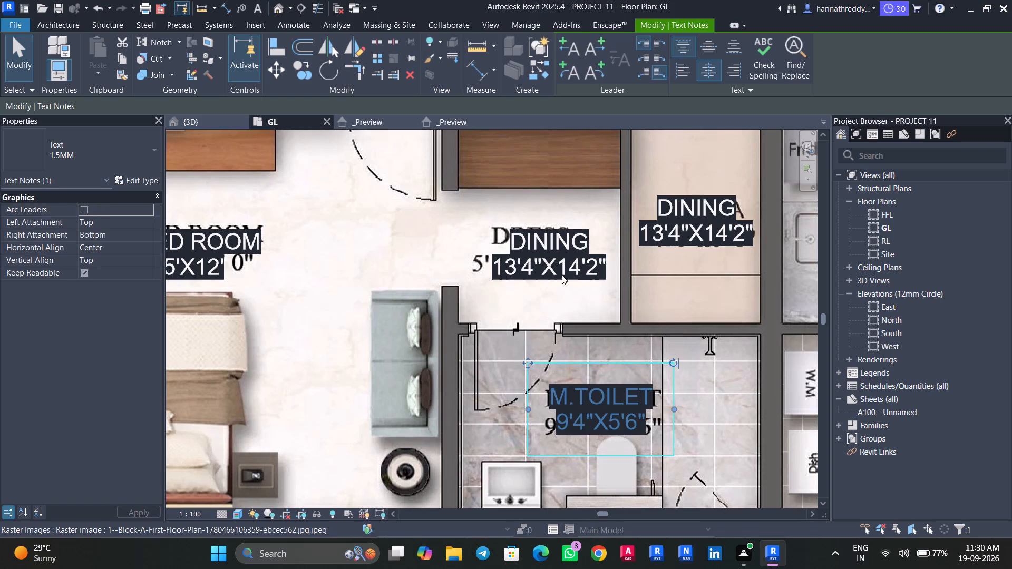
# Move the dress area's DINING note up so it clears the printed DRESS name and size.
pyautogui.click(563, 268)
pyautogui.press('Tab')
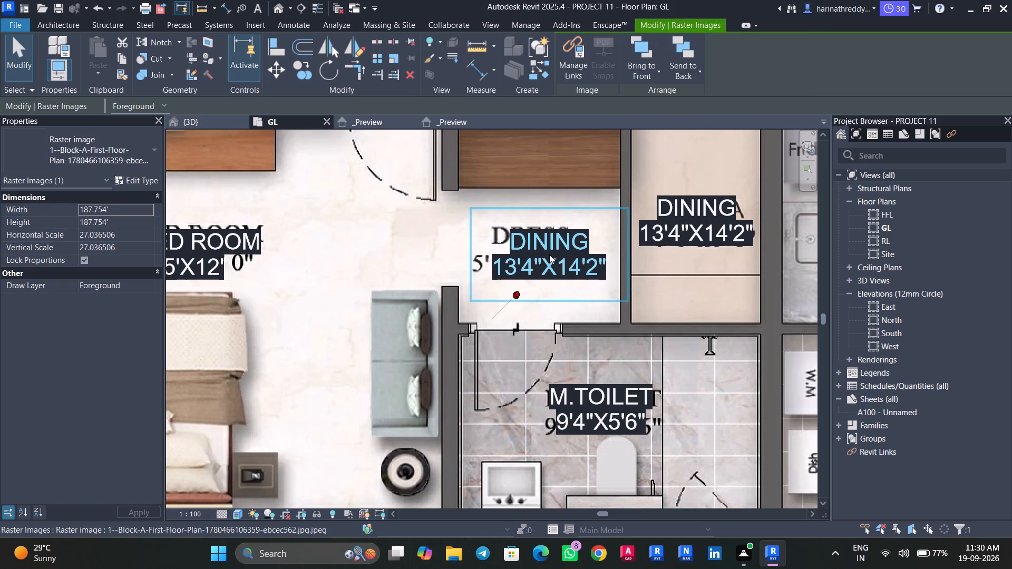
pyautogui.click(549, 254)
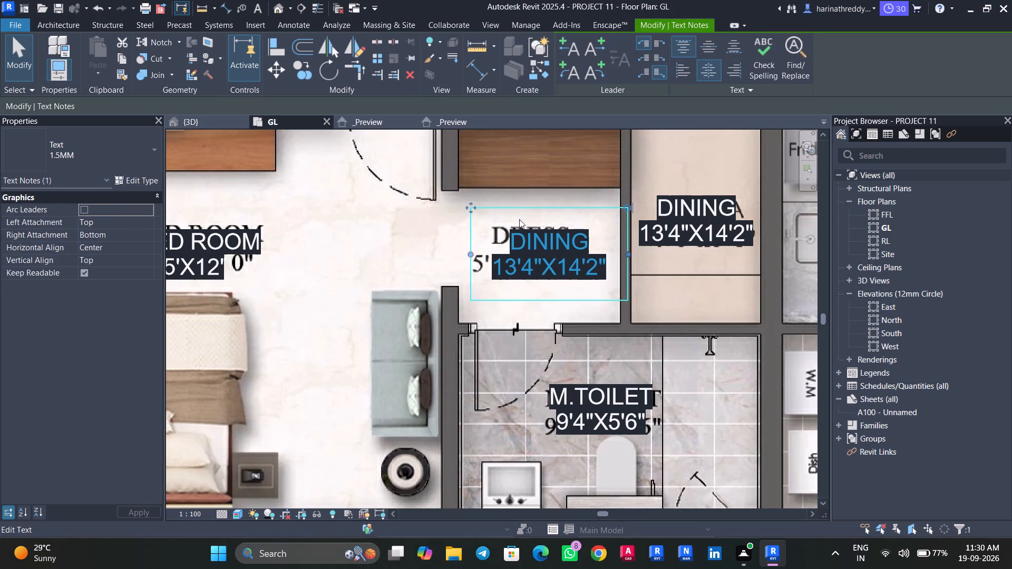
pyautogui.moveTo(470, 206); pyautogui.dragTo(447, 169)
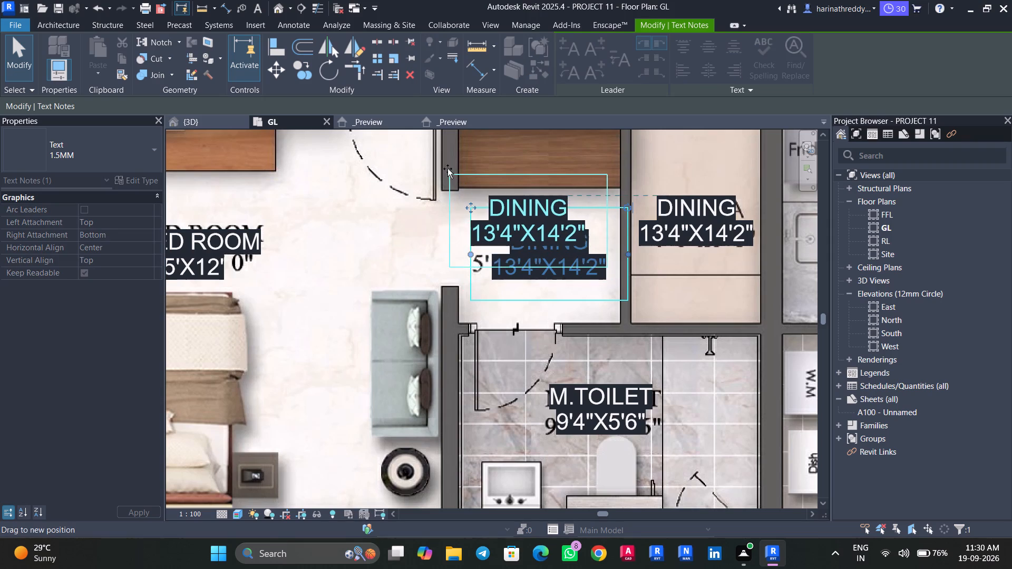
pyautogui.moveTo(447, 169); pyautogui.dragTo(458, 152)
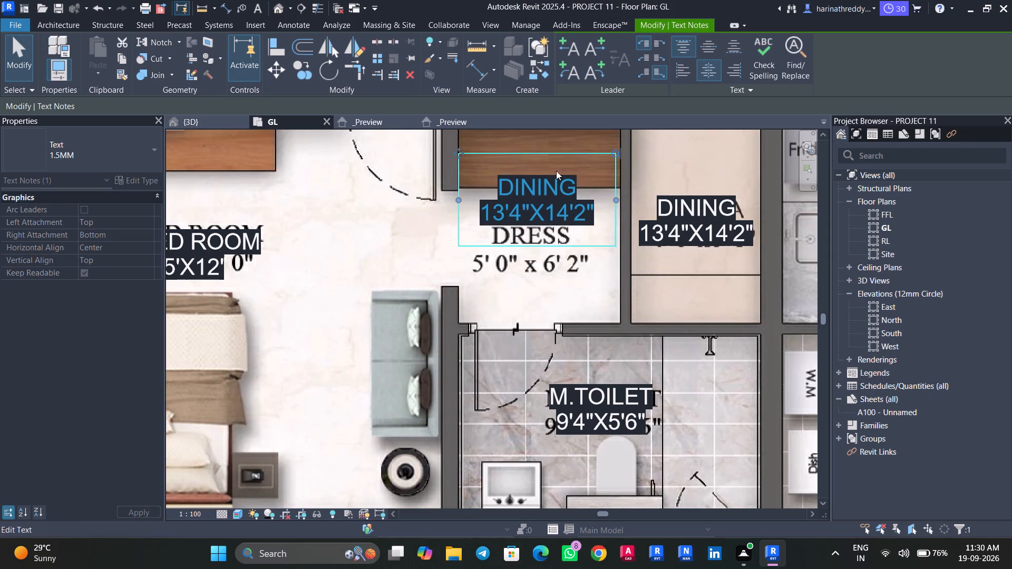
# Change the dress area's DINING note to read DRESS with the size 5'X6'2".
pyautogui.doubleClick(574, 185)
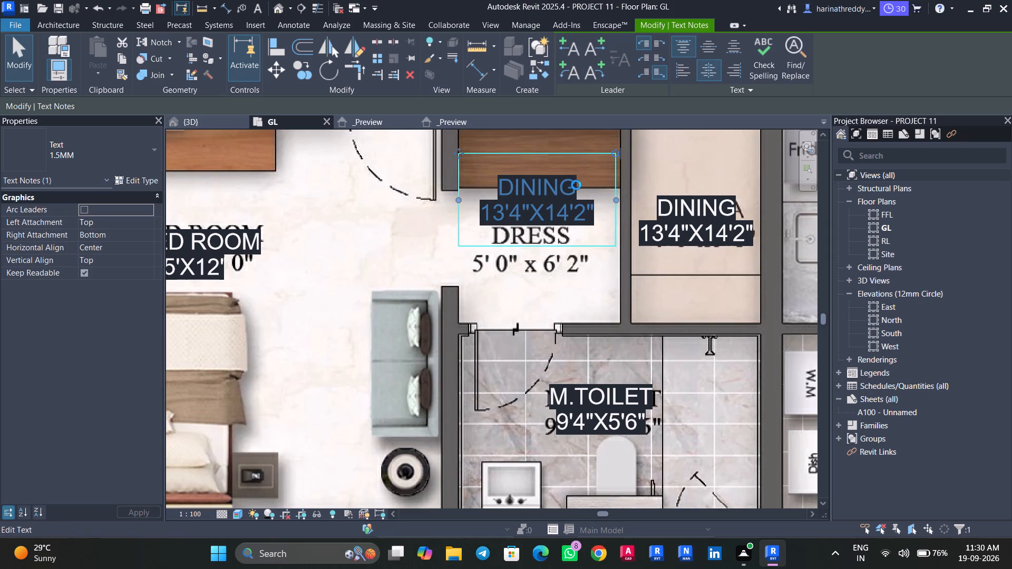
pyautogui.moveTo(577, 185); pyautogui.dragTo(558, 185)
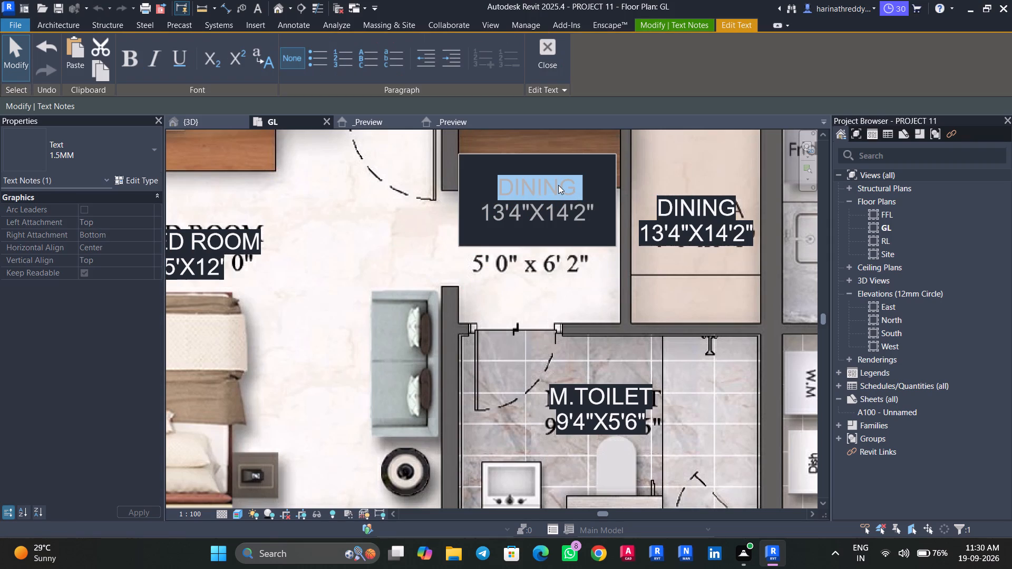
pyautogui.moveTo(558, 185); pyautogui.dragTo(553, 185)
pyautogui.write('DRESS')
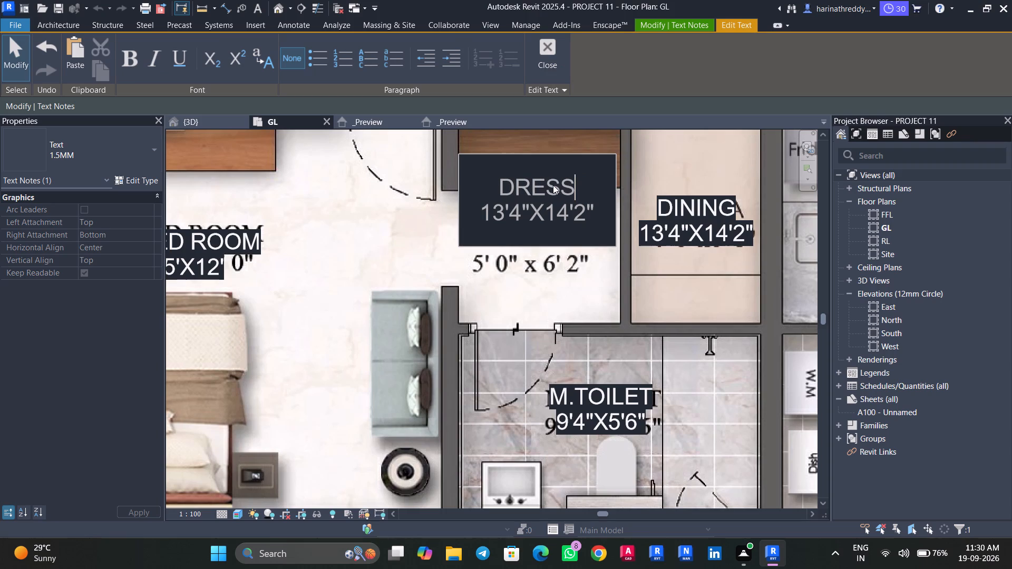
pyautogui.moveTo(595, 206); pyautogui.dragTo(480, 215)
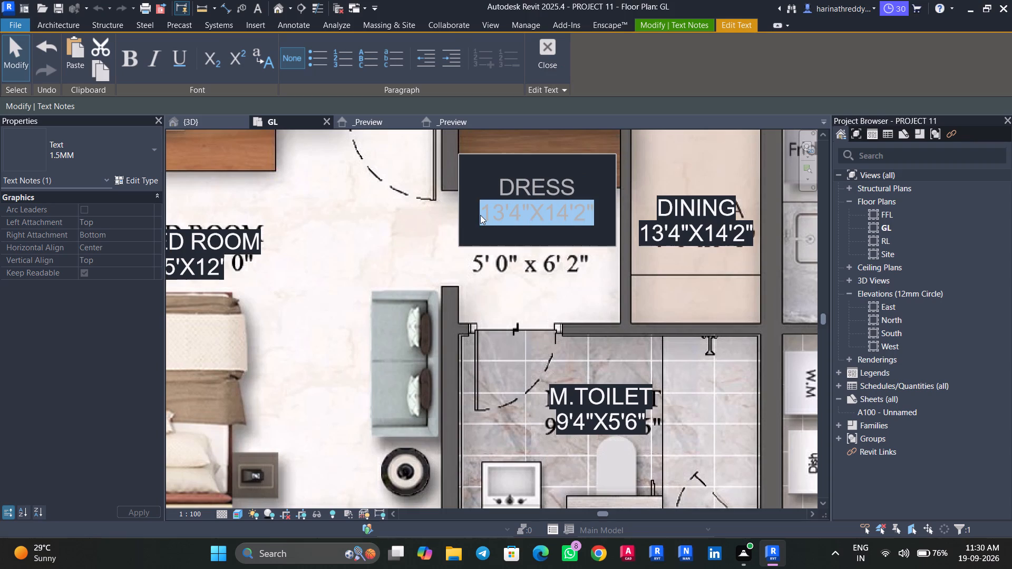
pyautogui.moveTo(480, 215); pyautogui.dragTo(480, 215)
pyautogui.write("5'")
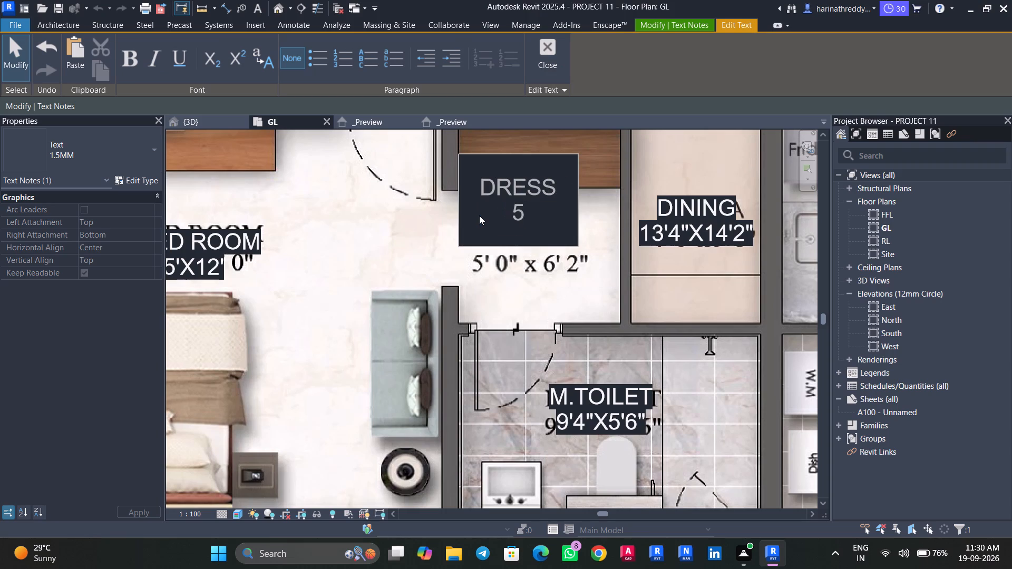
pyautogui.press('x')
pyautogui.press('6')
pyautogui.press("'")
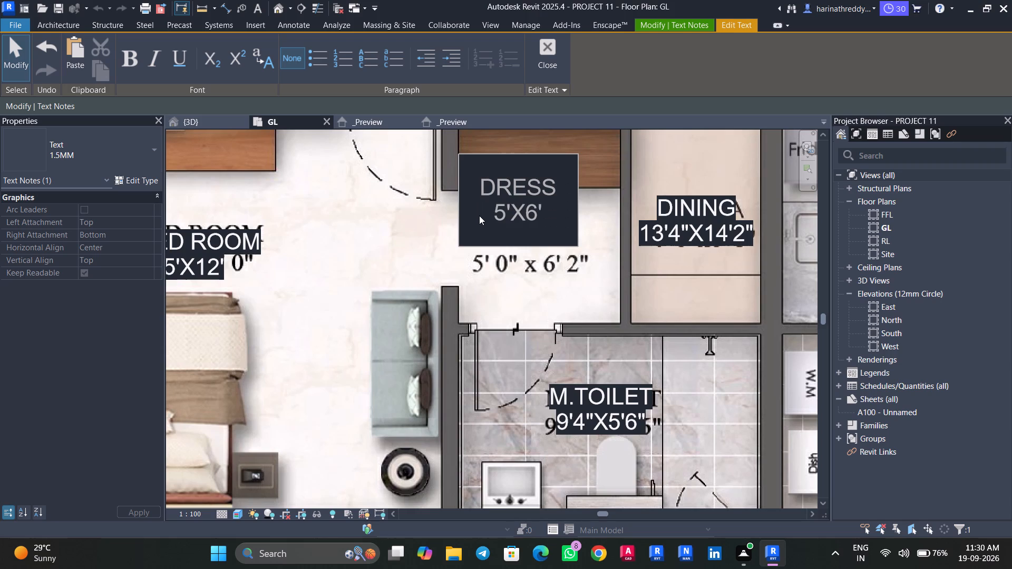
pyautogui.write('2"')
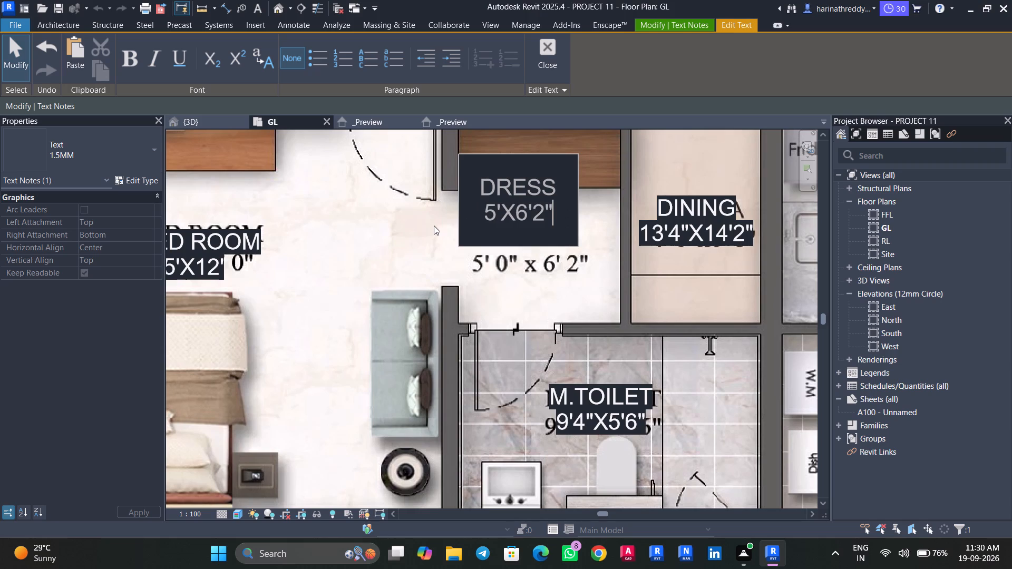
pyautogui.click(434, 225)
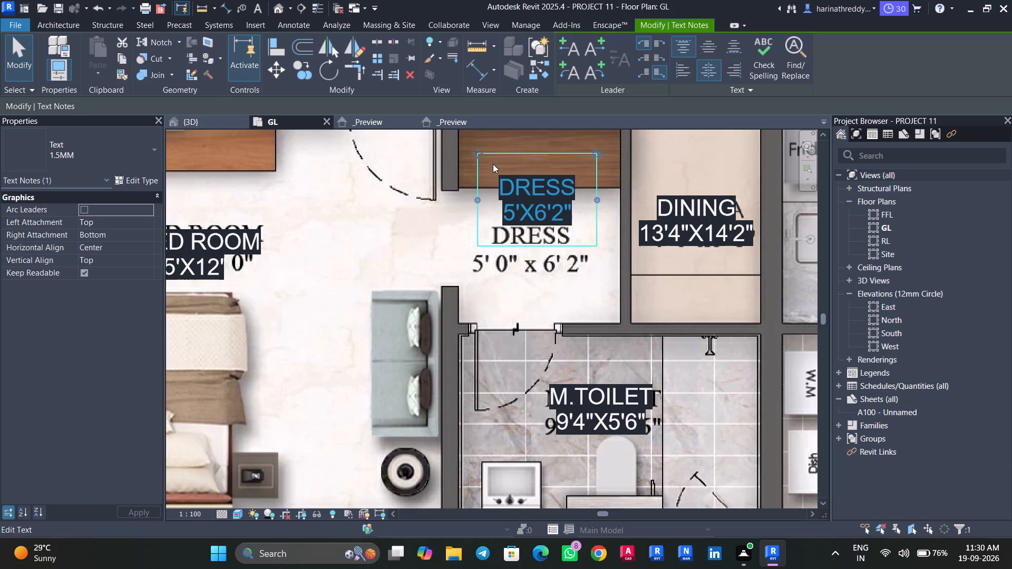
# Move the DRESS note back down over the printed DRESS label.
pyautogui.moveTo(478, 152); pyautogui.dragTo(478, 207)
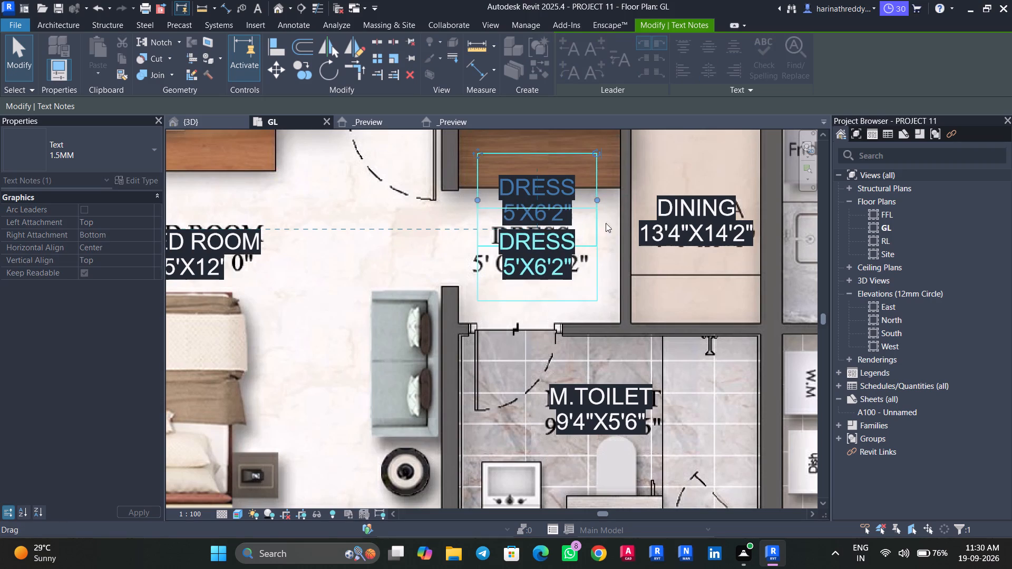
# Move the pooja room's DINING note up so it clears the printed POOJA name and size.
pyautogui.scroll(-1, 653, 253)
pyautogui.moveTo(653, 254); pyautogui.dragTo(491, 359, button='middle')
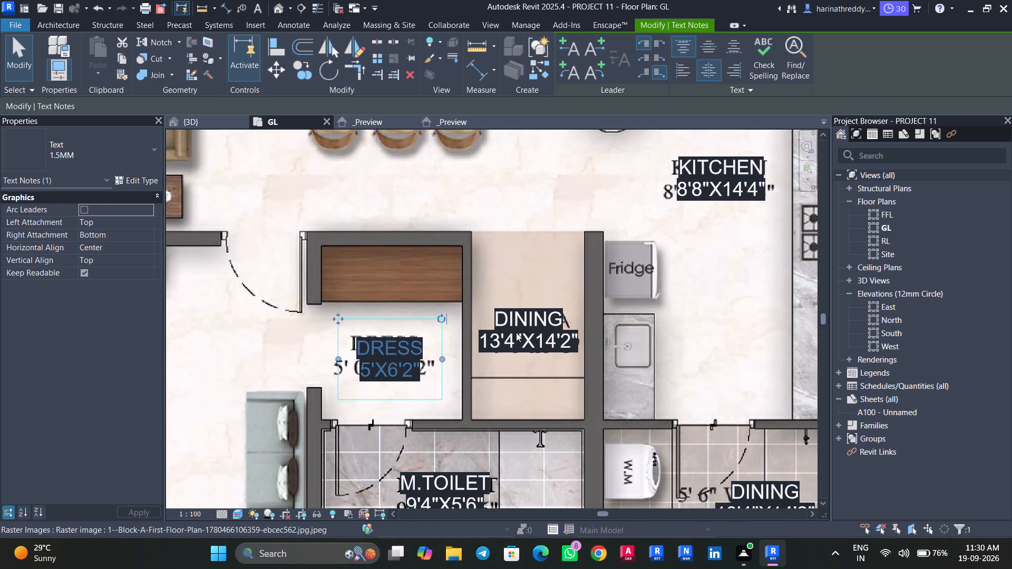
pyautogui.click(516, 332)
pyautogui.press('Tab')
pyautogui.click(516, 332)
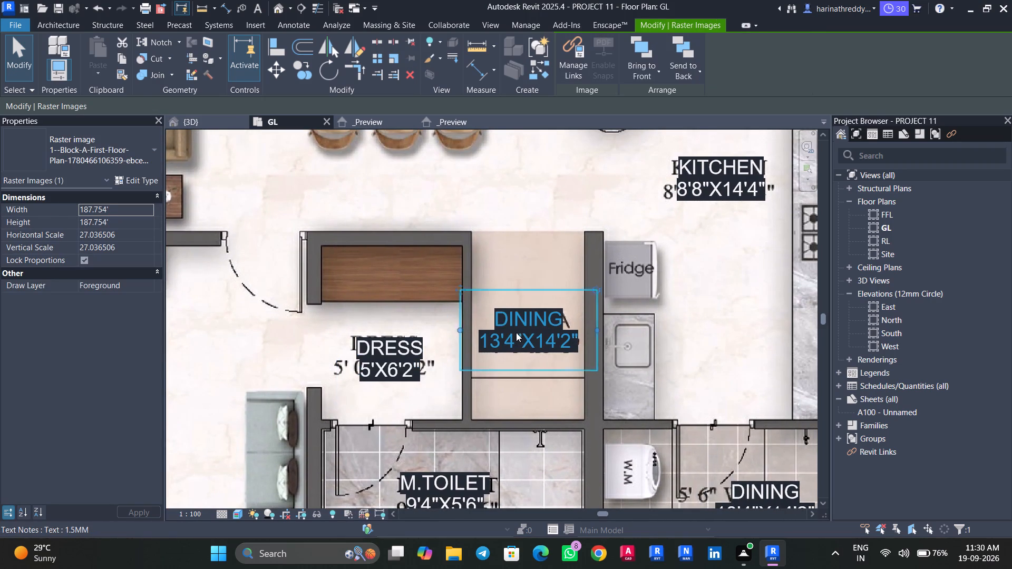
pyautogui.moveTo(461, 289); pyautogui.dragTo(459, 236)
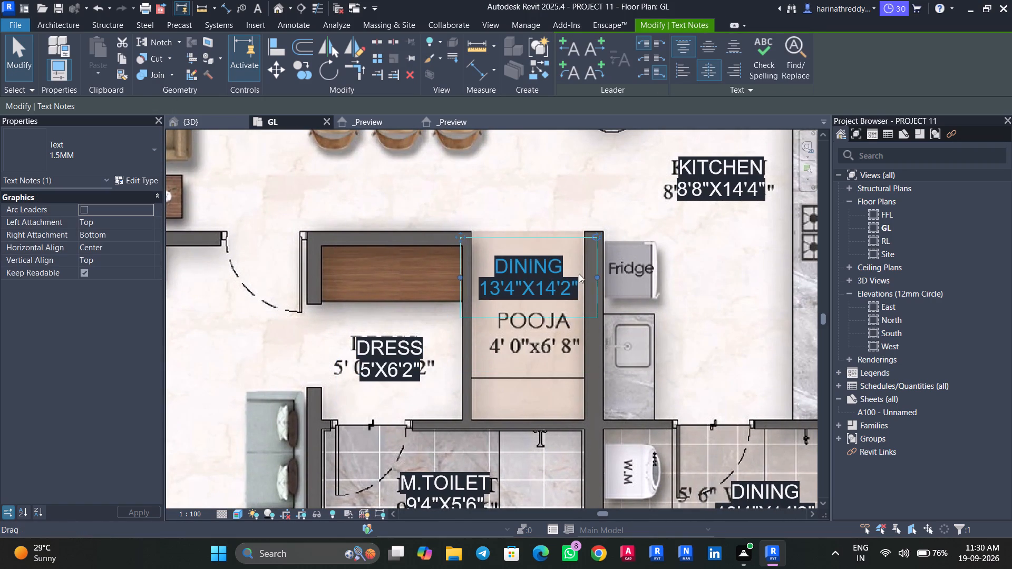
# Change the pooja room's DINING note to read POOJA with the size 4'X6'8".
pyautogui.doubleClick(561, 264)
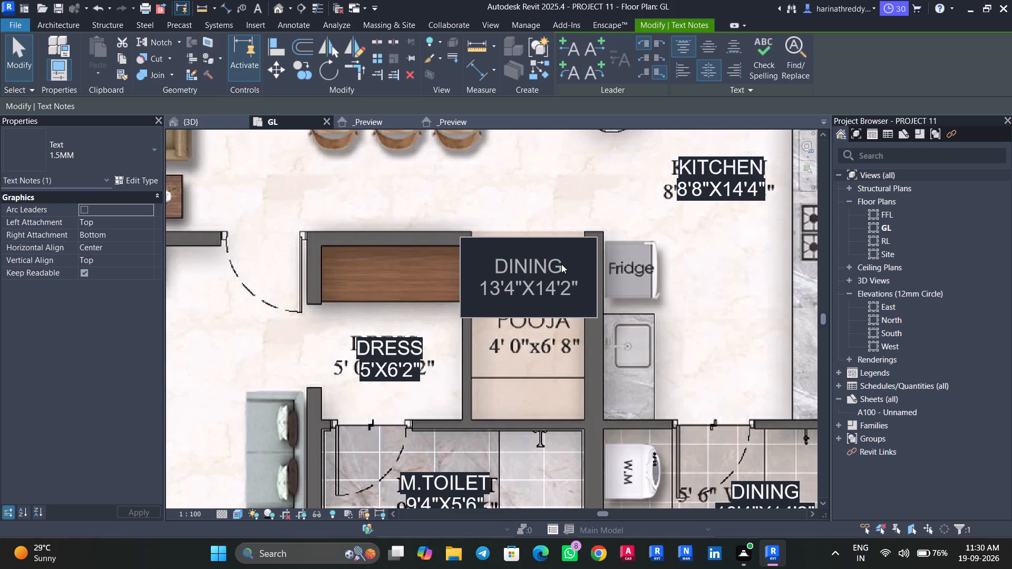
pyautogui.moveTo(561, 264); pyautogui.dragTo(472, 268)
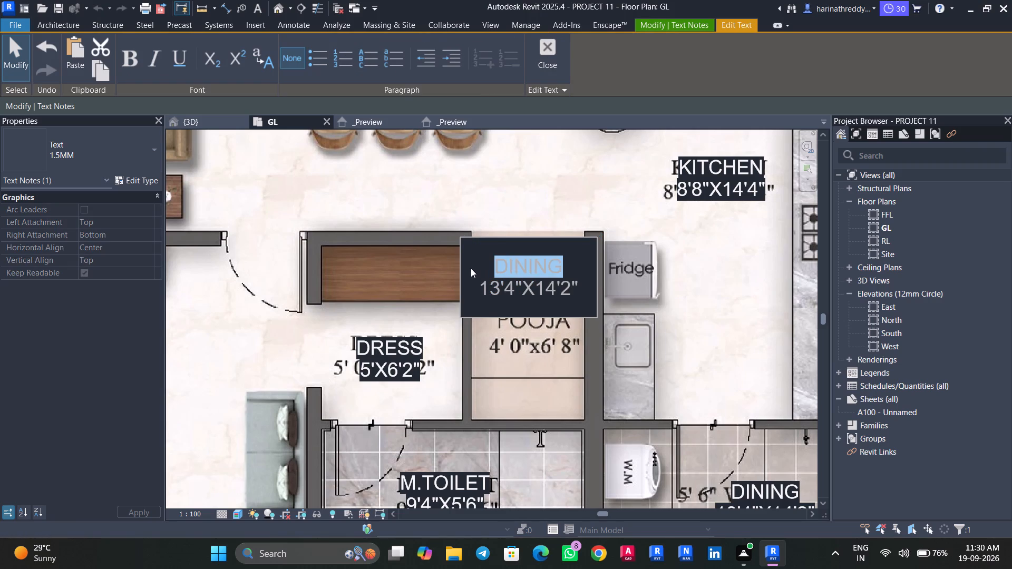
pyautogui.write('POO')
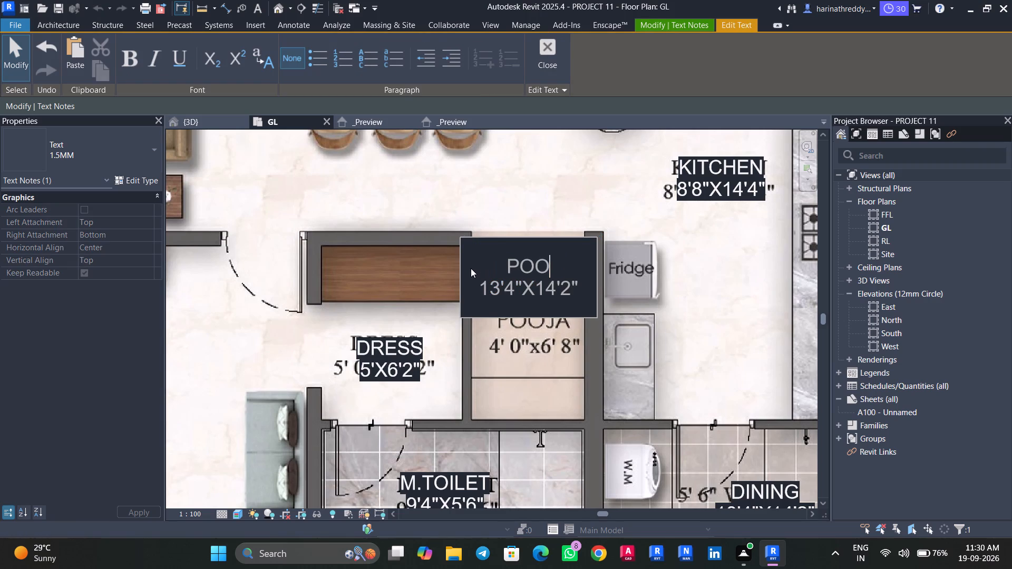
pyautogui.write('JA')
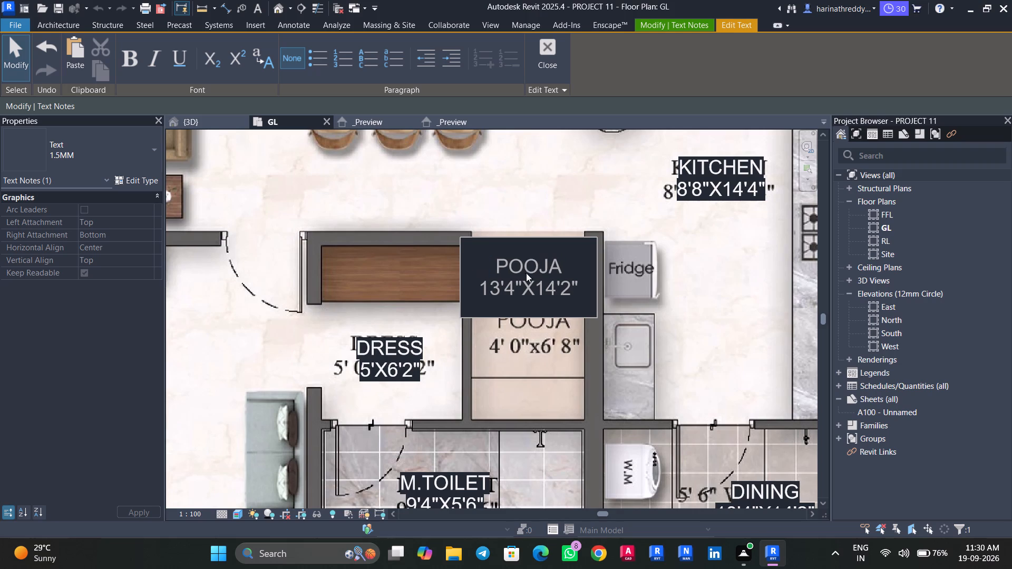
pyautogui.moveTo(581, 285); pyautogui.dragTo(469, 288)
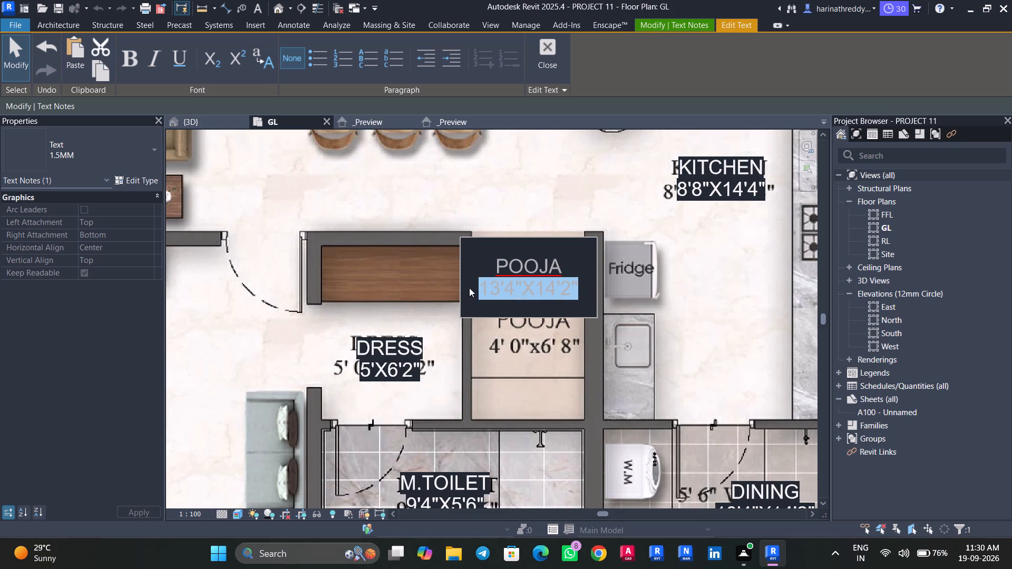
pyautogui.moveTo(469, 288); pyautogui.dragTo(469, 288)
pyautogui.write("4'")
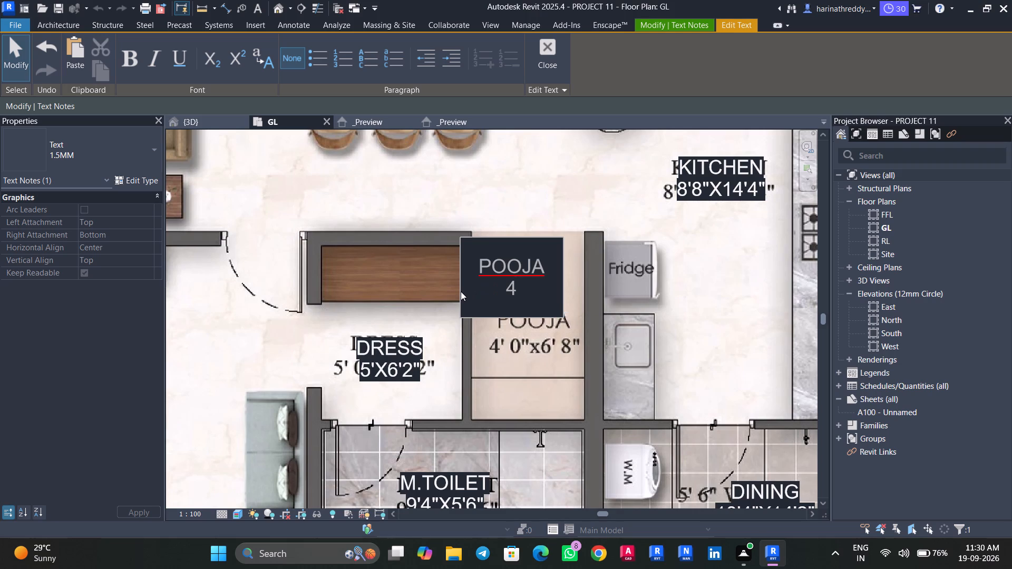
pyautogui.write('X6\'8"')
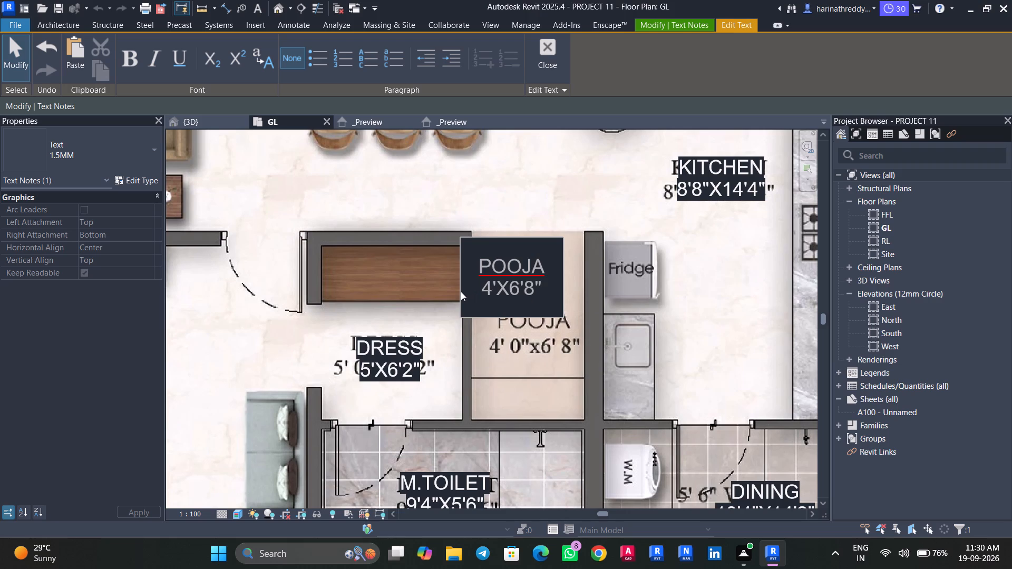
pyautogui.click(471, 198)
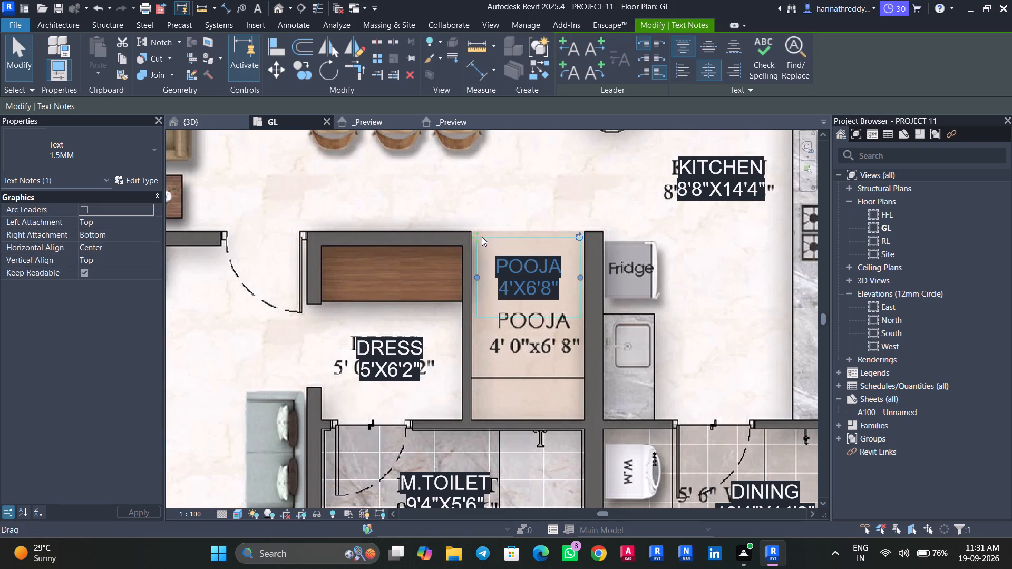
# Move the POOJA note back down over the printed POOJA label.
pyautogui.moveTo(479, 237); pyautogui.dragTo(484, 295)
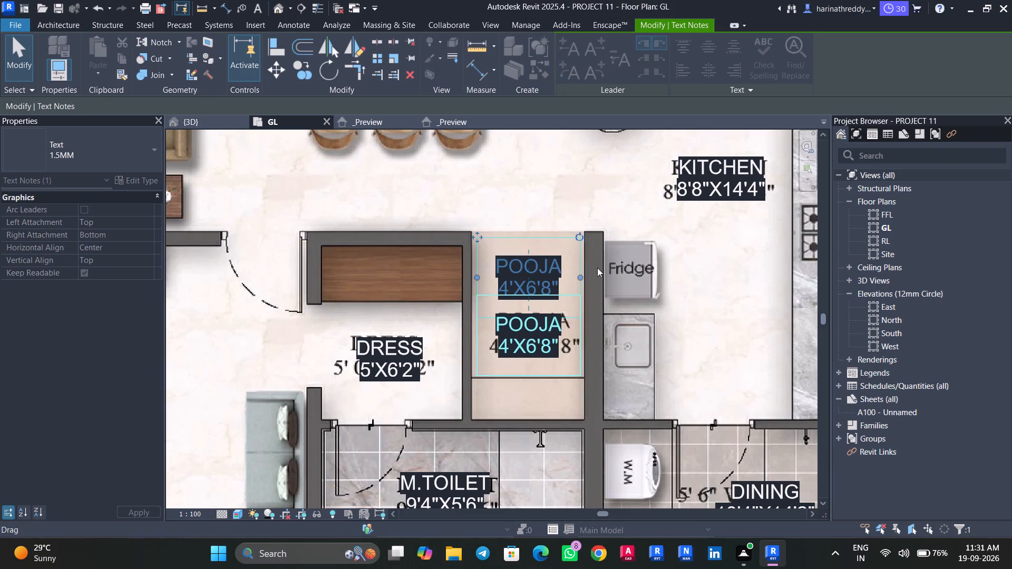
# Move the utility area's DINING note down so it clears the printed 5'6" WIDE UTILITY label.
pyautogui.scroll(-1, 665, 269)
pyautogui.moveTo(665, 269); pyautogui.dragTo(482, 376, button='middle')
pyautogui.scroll(-1, 479, 371)
pyautogui.moveTo(478, 371); pyautogui.dragTo(465, 328, button='middle')
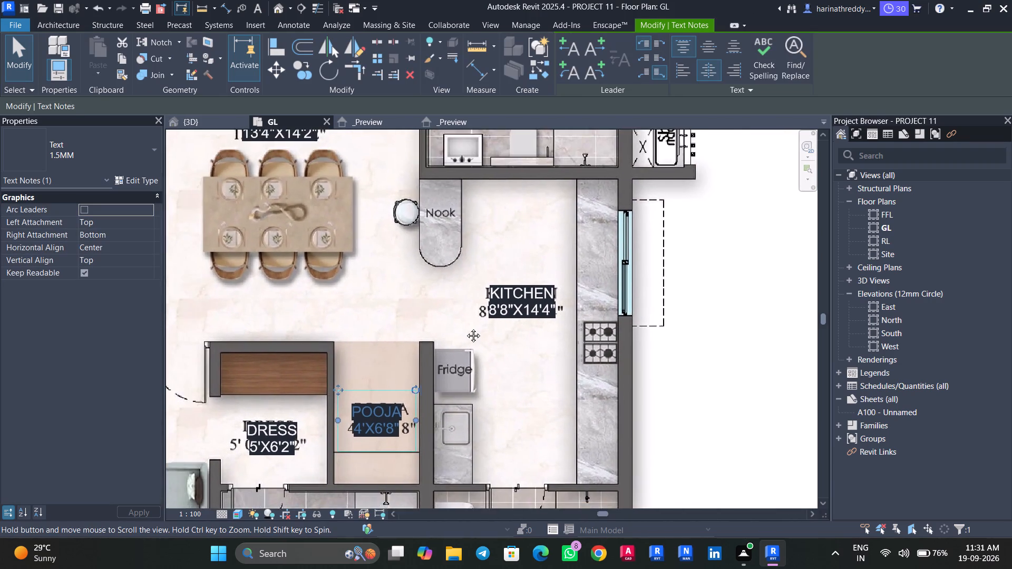
pyautogui.moveTo(465, 328); pyautogui.dragTo(446, 233, button='middle')
pyautogui.click(518, 395)
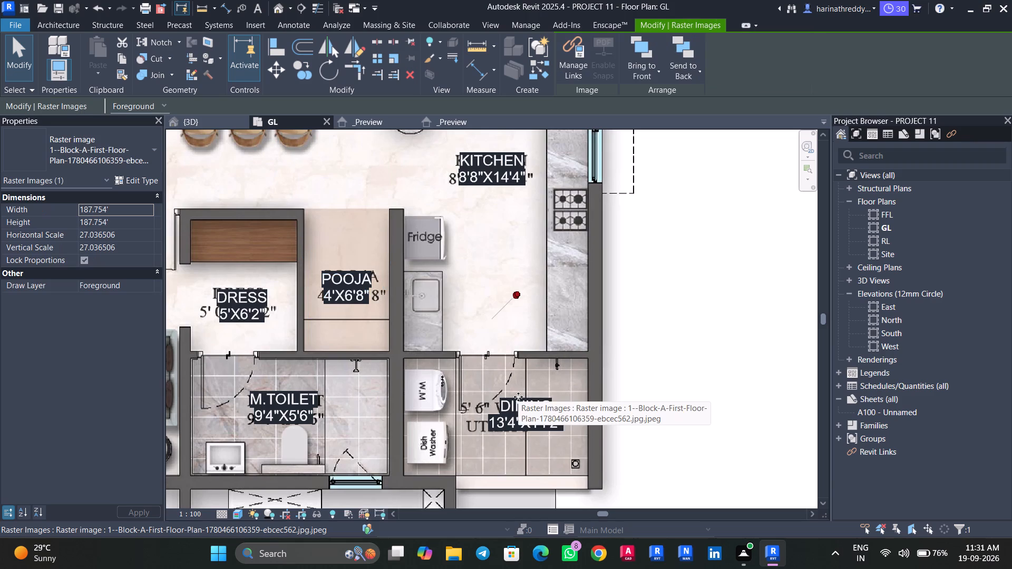
pyautogui.press('Tab')
pyautogui.press('Tab')
pyautogui.click(517, 402)
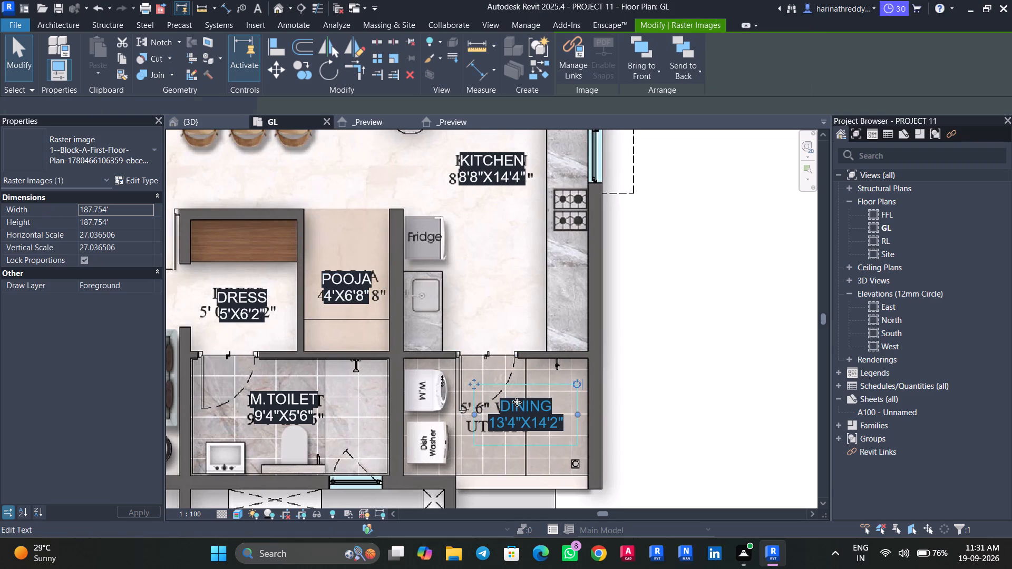
pyautogui.moveTo(474, 386); pyautogui.dragTo(461, 424)
# Change the utility area's DINING note to read WIDE UTILITY with 5'6" on the second line.
pyautogui.moveTo(523, 457); pyautogui.dragTo(493, 406, button='middle')
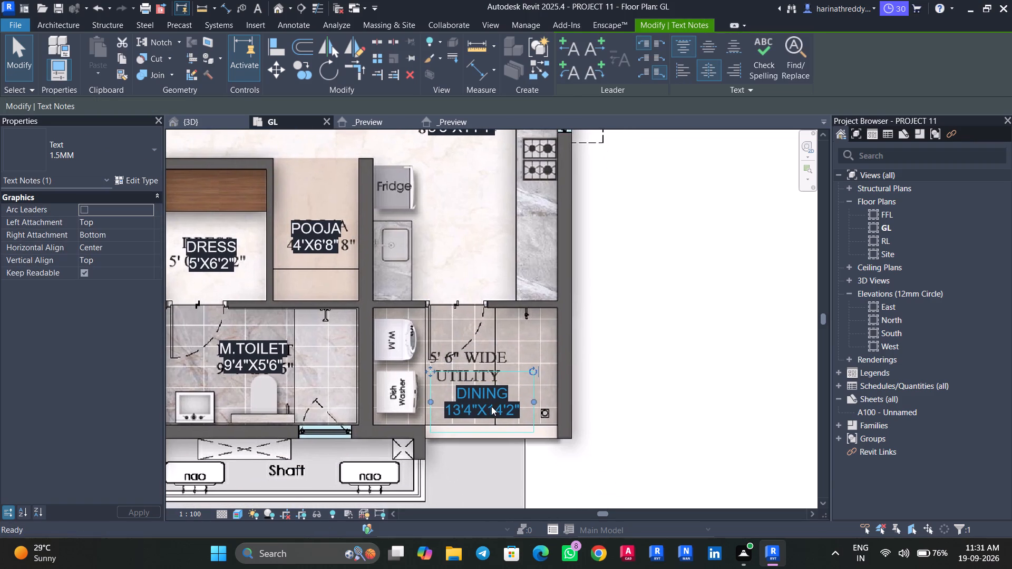
pyautogui.scroll(3, 491, 406)
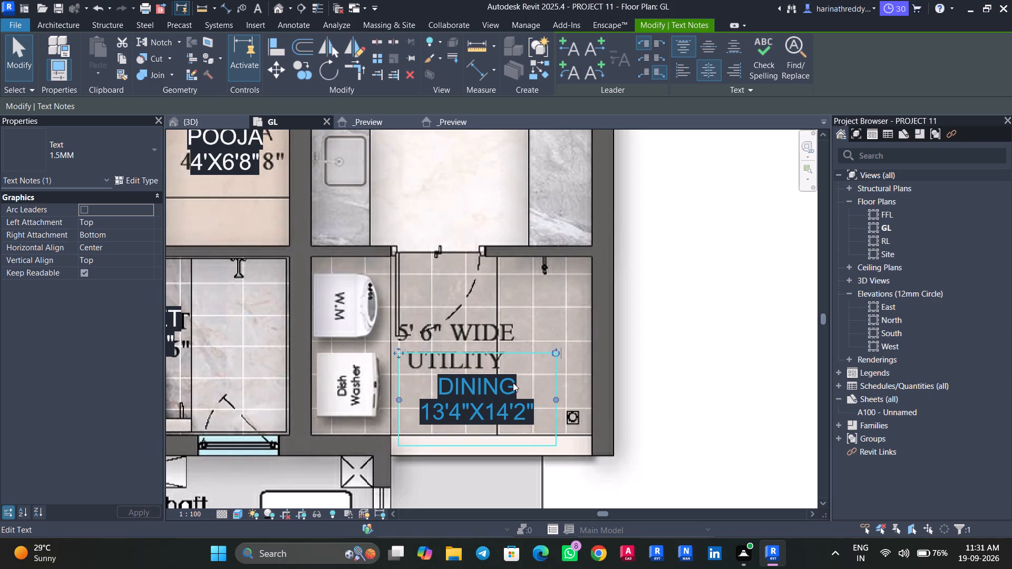
pyautogui.doubleClick(513, 382)
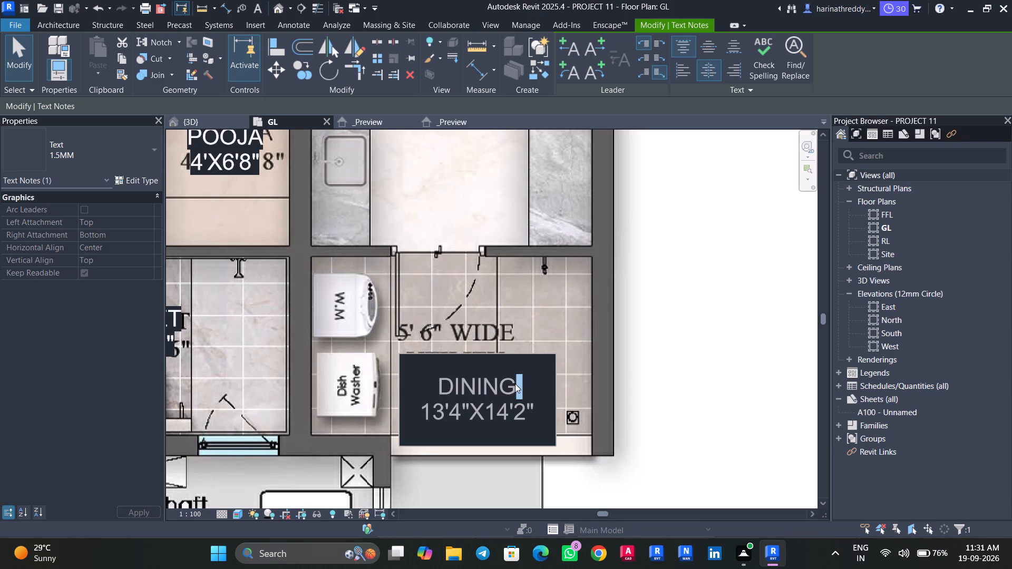
pyautogui.moveTo(515, 384); pyautogui.dragTo(478, 386)
pyautogui.write('WIDE')
pyautogui.press('space')
pyautogui.write('UTILI')
pyautogui.write('TY')
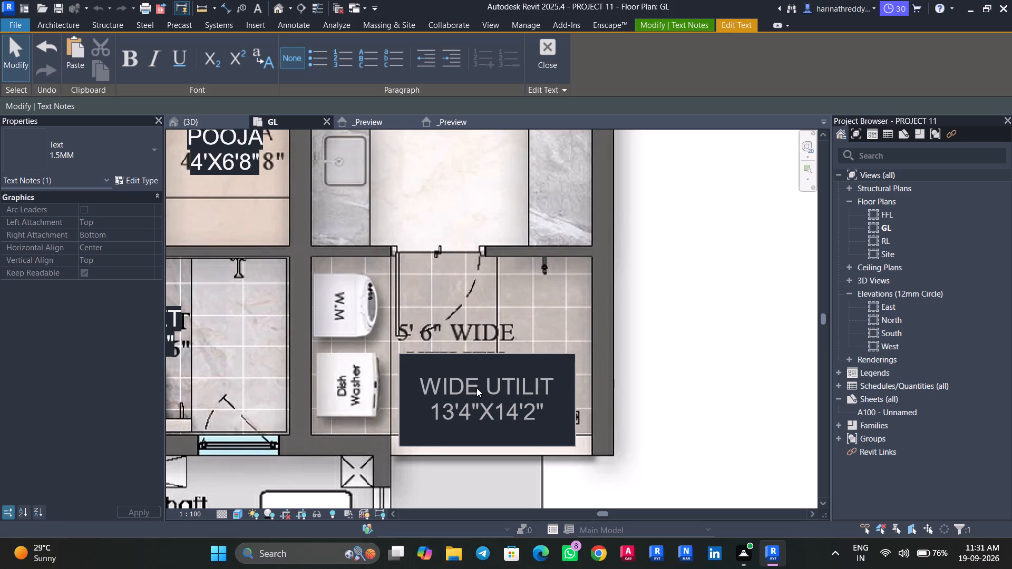
pyautogui.click(553, 408)
pyautogui.moveTo(553, 408); pyautogui.dragTo(552, 408)
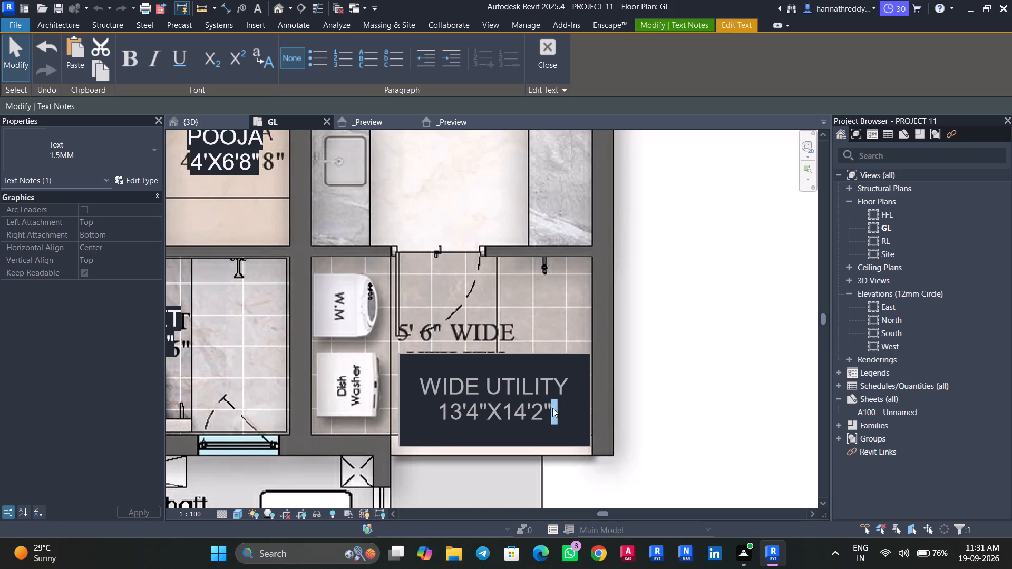
pyautogui.moveTo(552, 408); pyautogui.dragTo(441, 411)
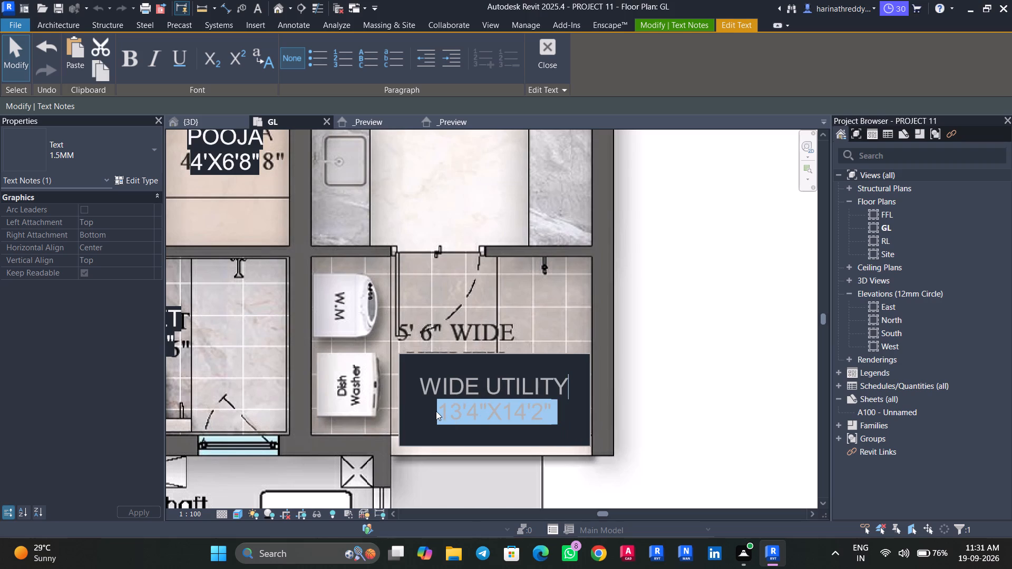
pyautogui.write('5\'6"')
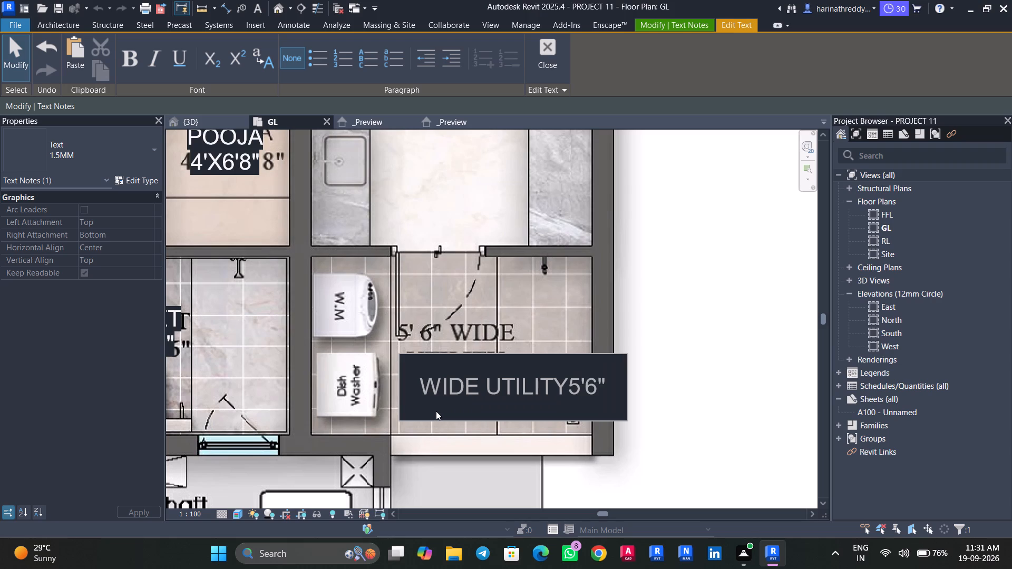
pyautogui.press('BackSpace')
pyautogui.press('BackSpace')
pyautogui.press('BackSpace')
pyautogui.press('BackSpace')
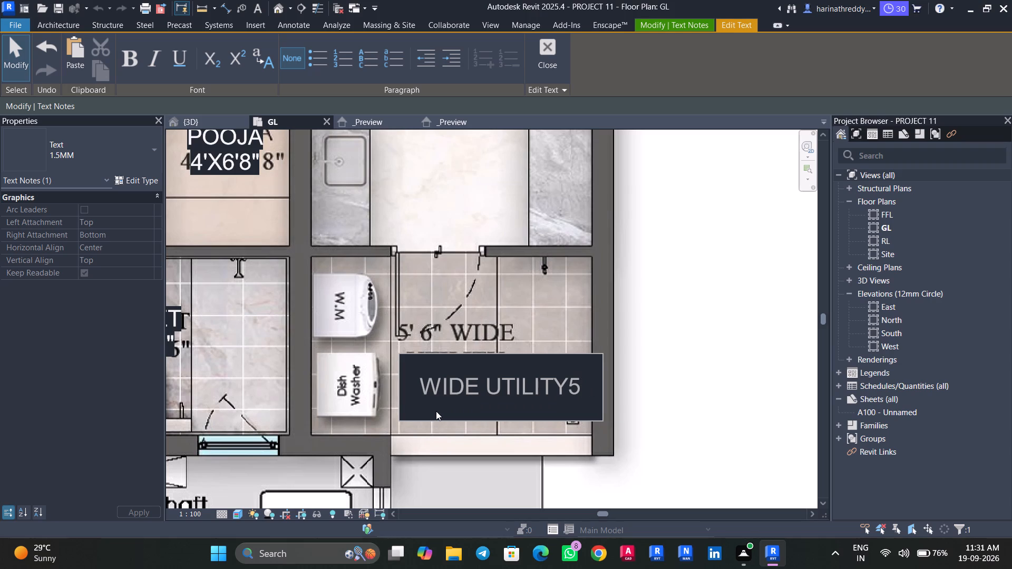
pyautogui.press('Return')
pyautogui.write('5\'6"')
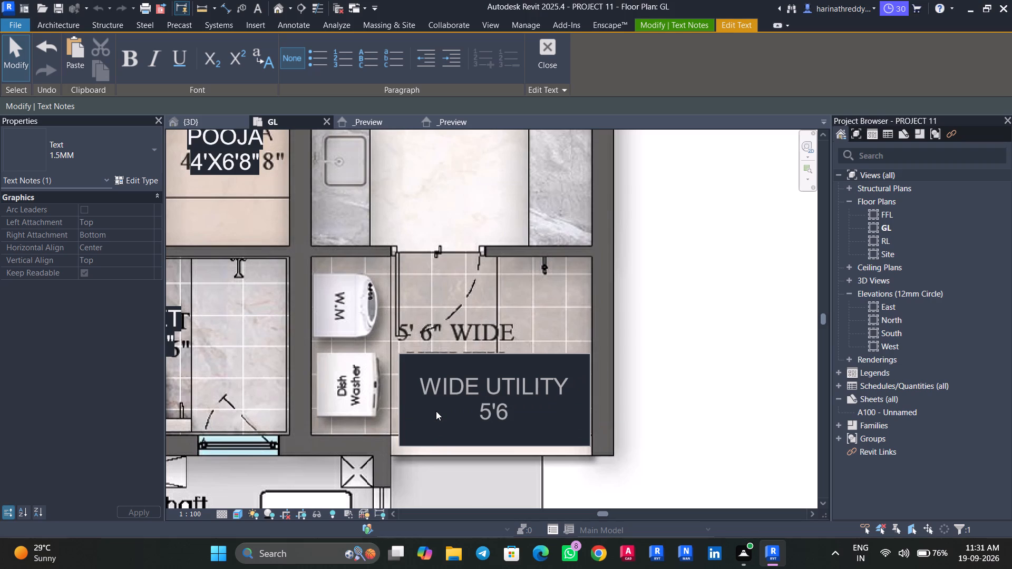
pyautogui.click(519, 305)
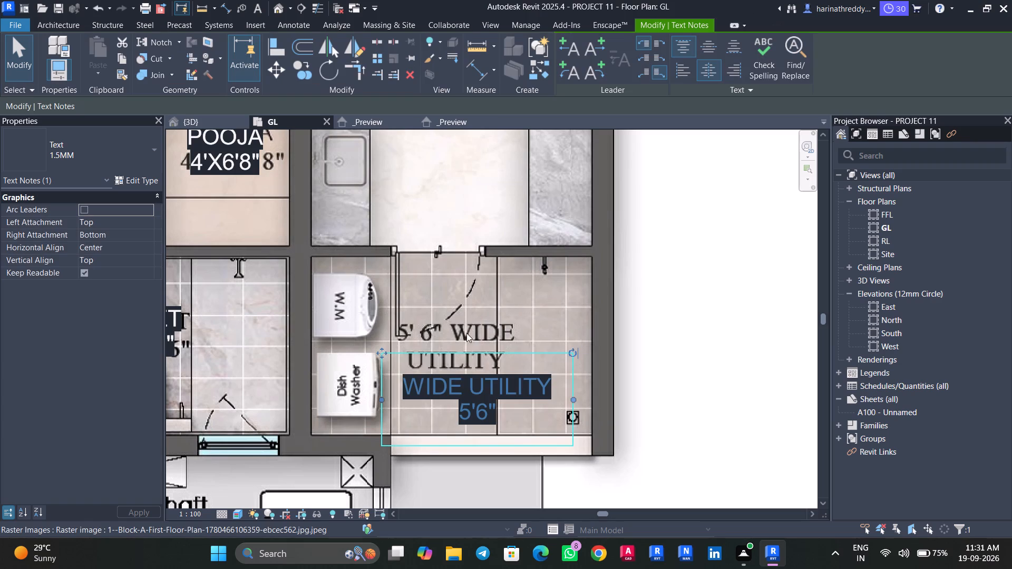
# Move the WIDE UTILITY note back up over the printed 5'6" WIDE UTILITY label.
pyautogui.moveTo(382, 351); pyautogui.dragTo(363, 316)
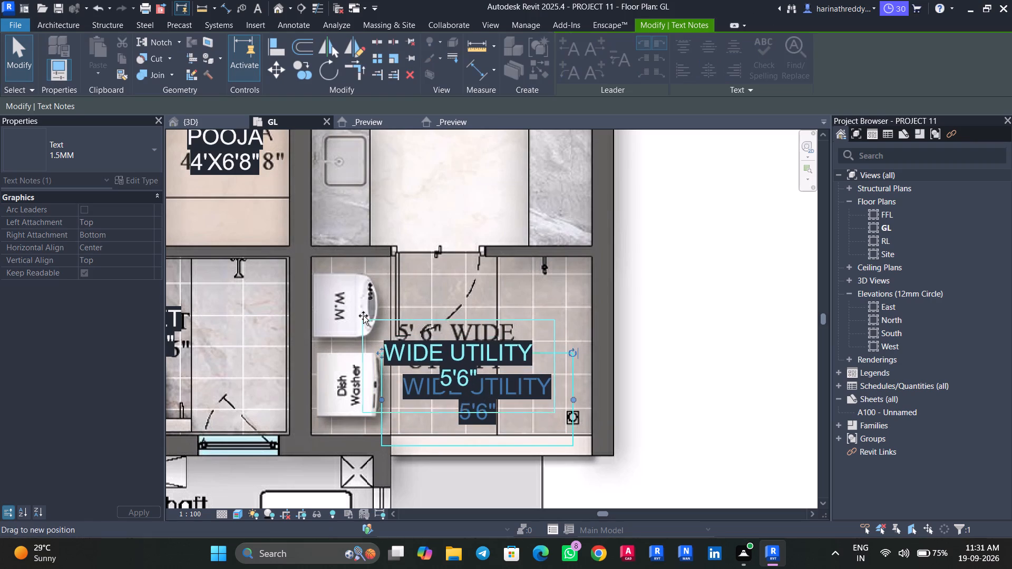
pyautogui.moveTo(363, 316); pyautogui.dragTo(362, 305)
# Move the DINING note in the toilet beside the kitchen up so it clears the printed TOILET-2 label.
pyautogui.scroll(-4, 408, 258)
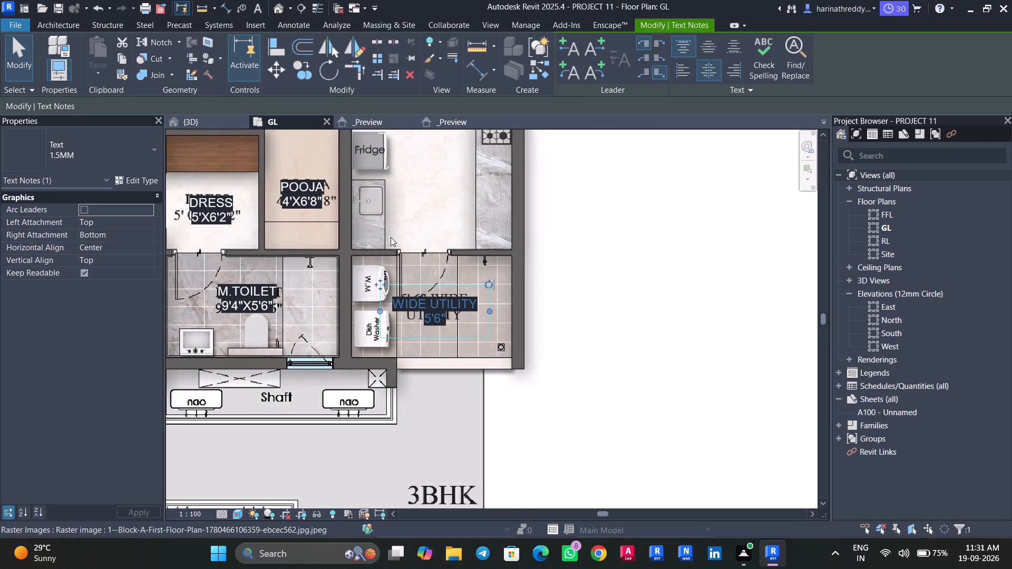
pyautogui.moveTo(383, 231); pyautogui.dragTo(546, 277, button='middle')
pyautogui.moveTo(391, 246); pyautogui.dragTo(409, 281, button='middle')
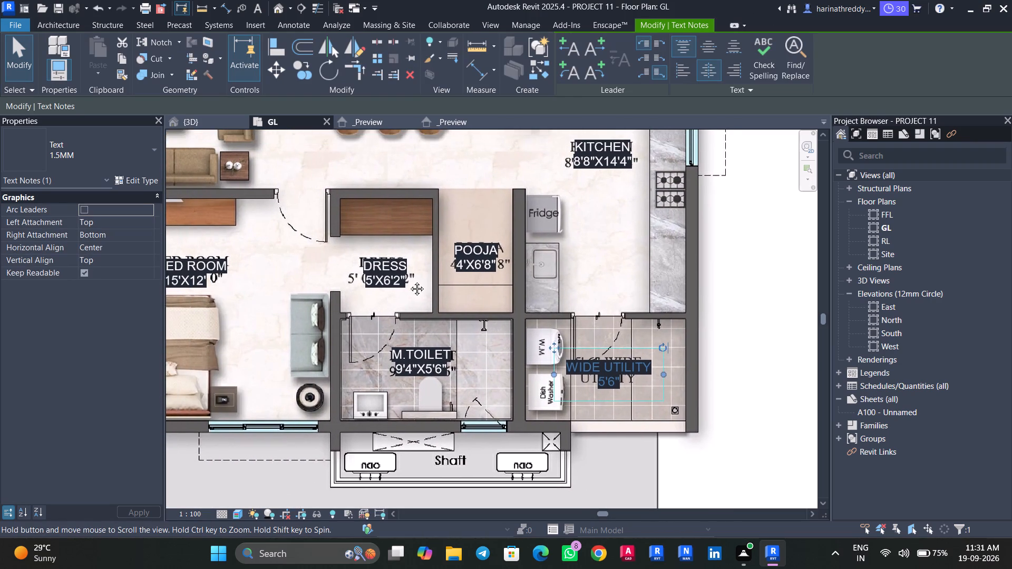
pyautogui.moveTo(409, 281); pyautogui.dragTo(470, 472, button='middle')
pyautogui.scroll(-1, 474, 469)
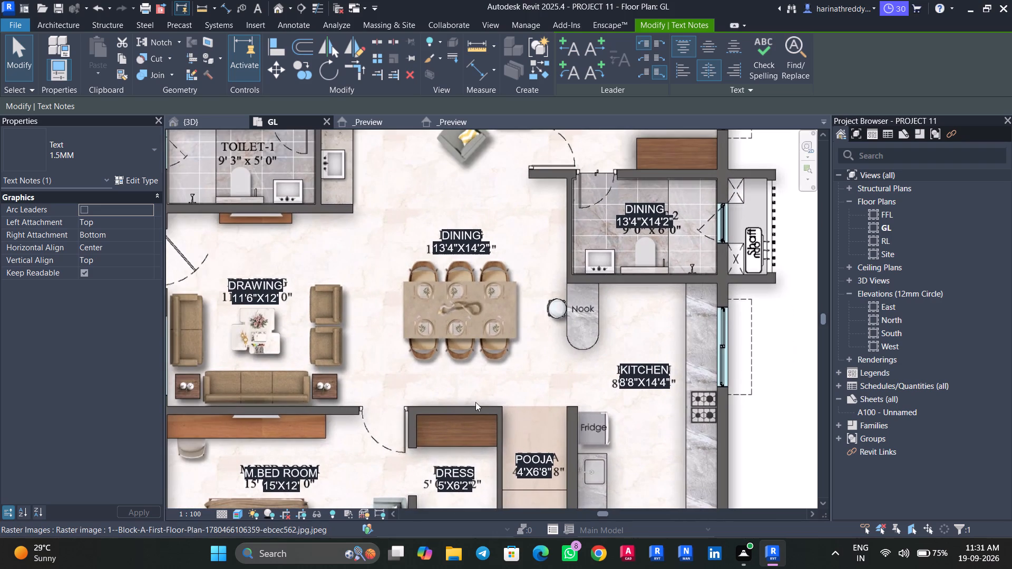
pyautogui.moveTo(476, 349); pyautogui.dragTo(446, 444, button='middle')
pyautogui.moveTo(571, 372); pyautogui.dragTo(486, 406, button='middle')
pyautogui.scroll(8, 523, 384)
pyautogui.scroll(-3, 528, 305)
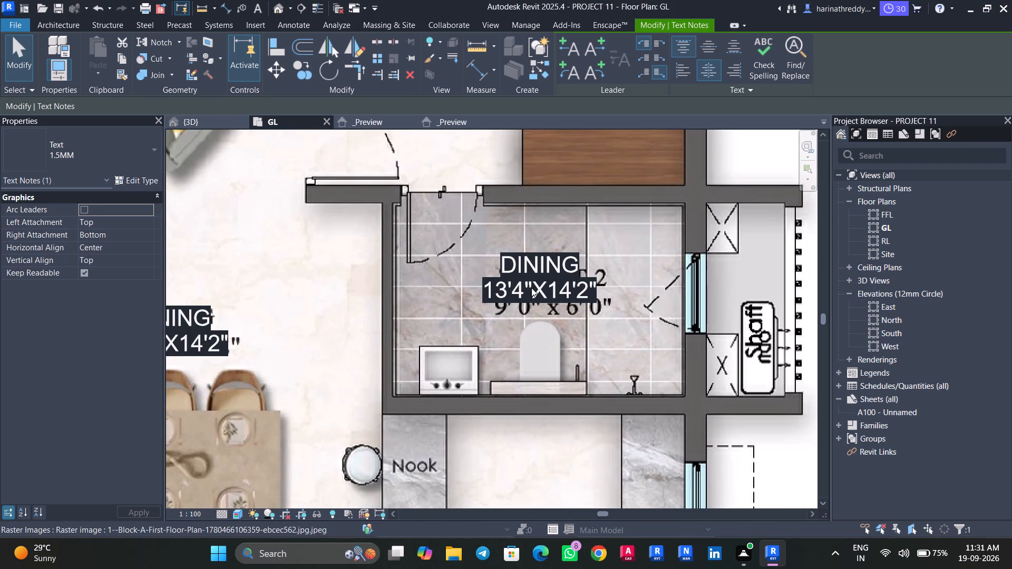
pyautogui.click(531, 286)
pyautogui.press('Tab')
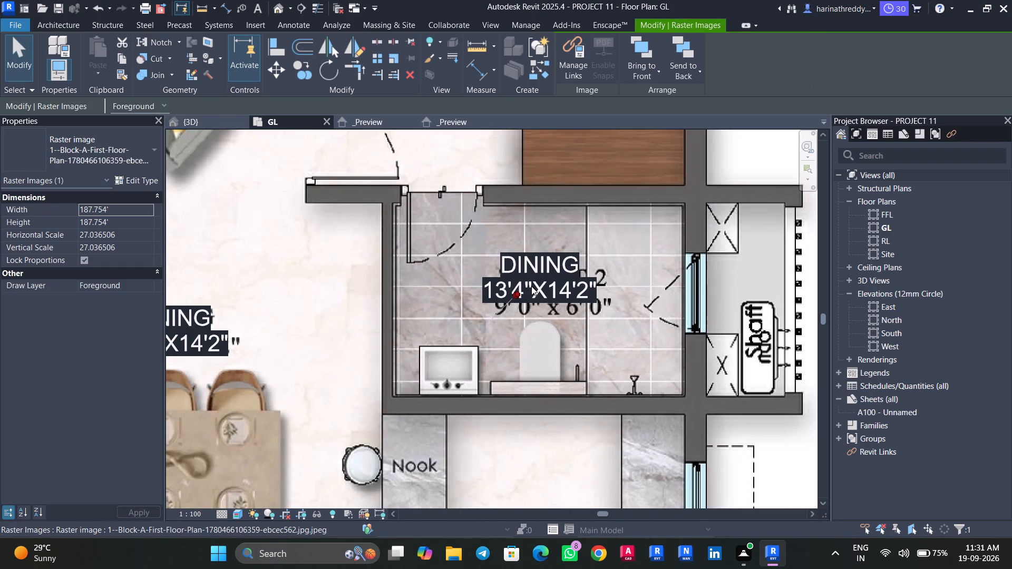
pyautogui.click(531, 286)
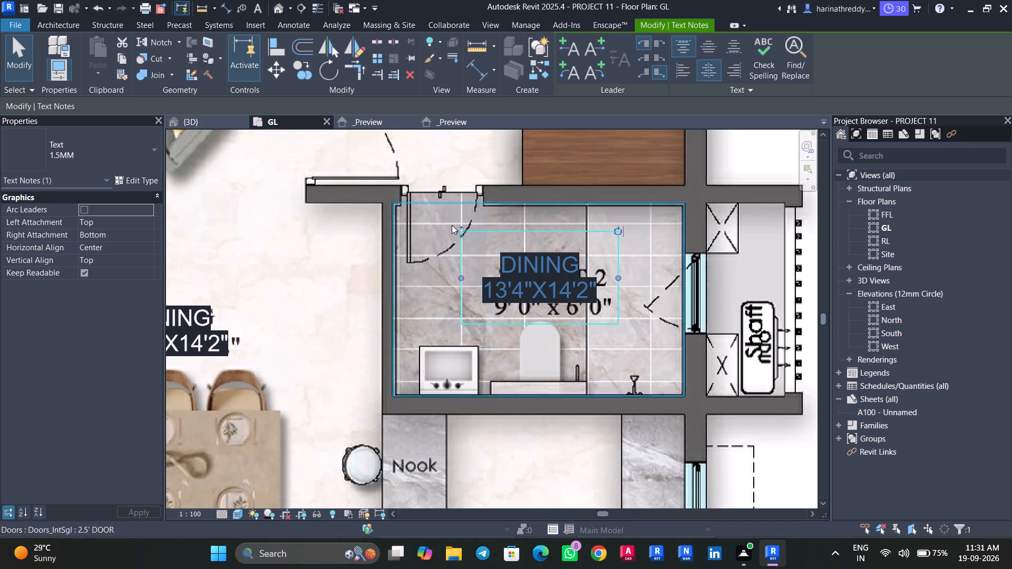
pyautogui.moveTo(463, 232); pyautogui.dragTo(457, 191)
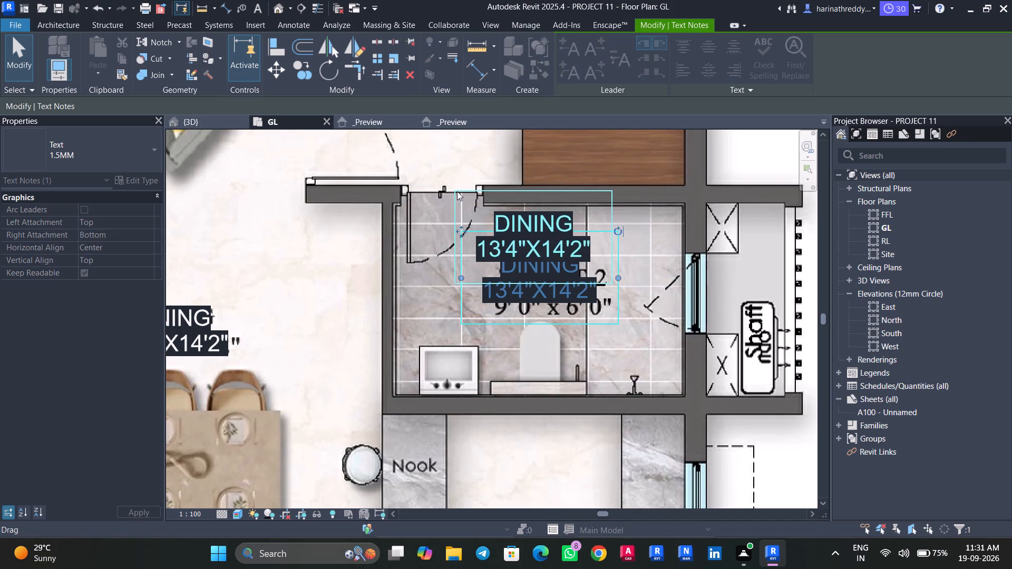
# Change the second toilet's DINING note to read TOILET-2 with the size 9'X6' on the second line.
pyautogui.tripleClick(570, 225)
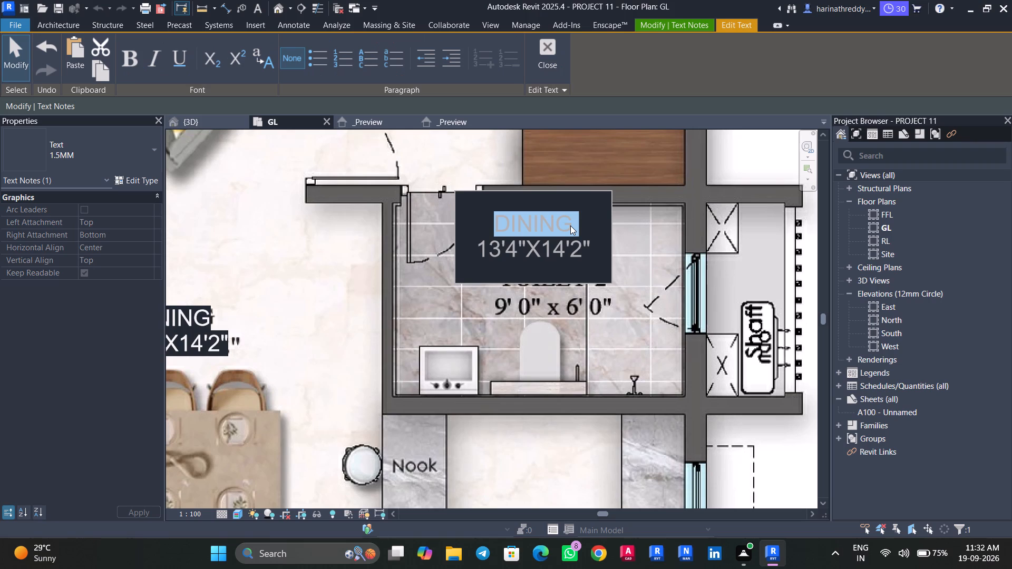
pyautogui.click(651, 238)
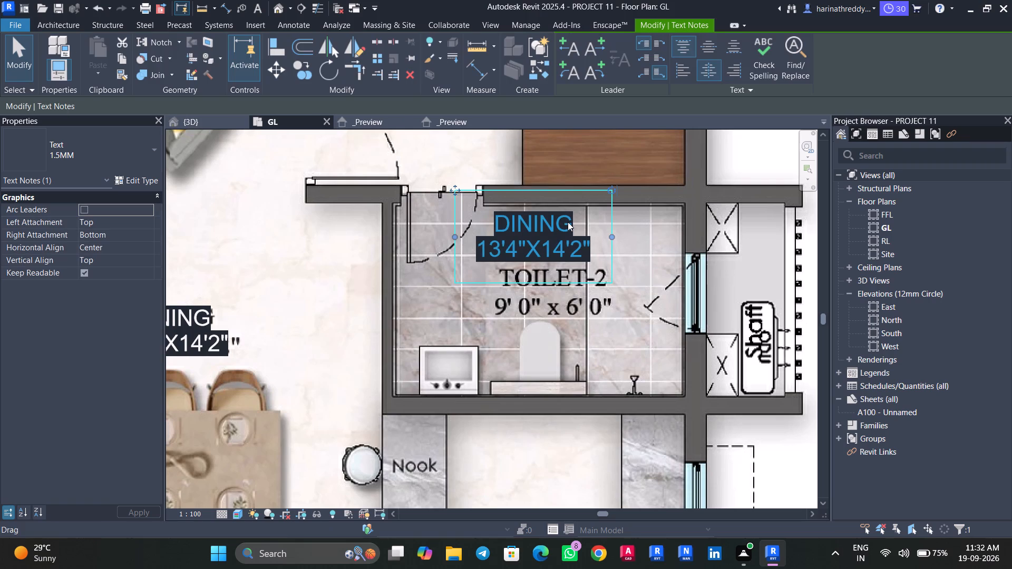
pyautogui.doubleClick(568, 222)
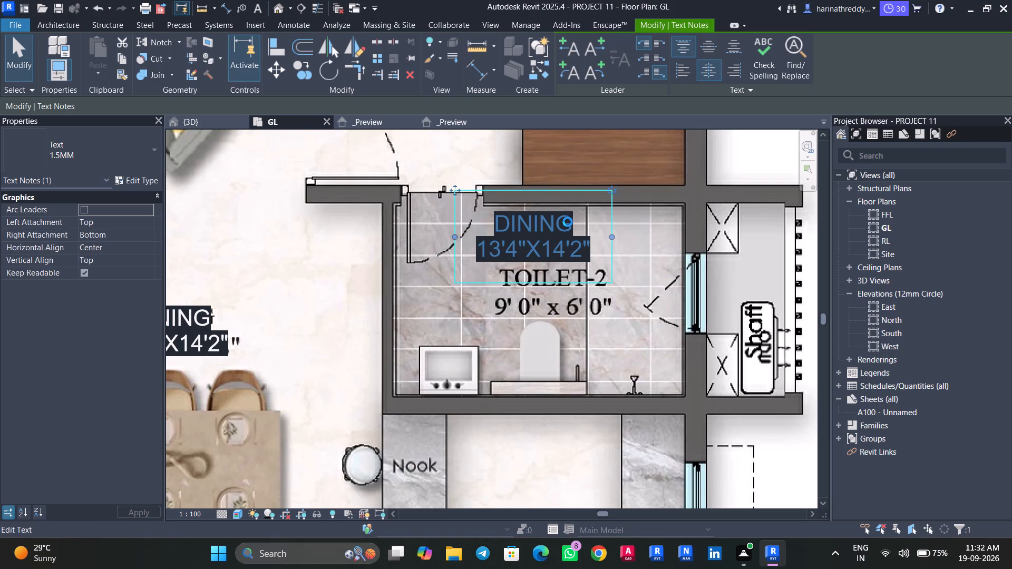
pyautogui.moveTo(568, 222); pyautogui.dragTo(492, 225)
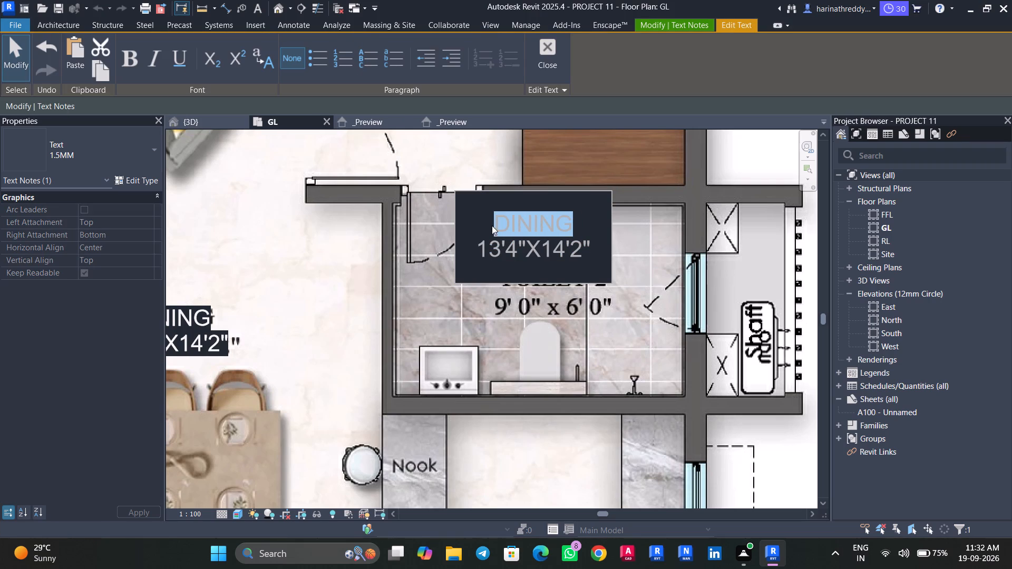
pyautogui.moveTo(492, 225); pyautogui.dragTo(487, 227)
pyautogui.write('TOILEY')
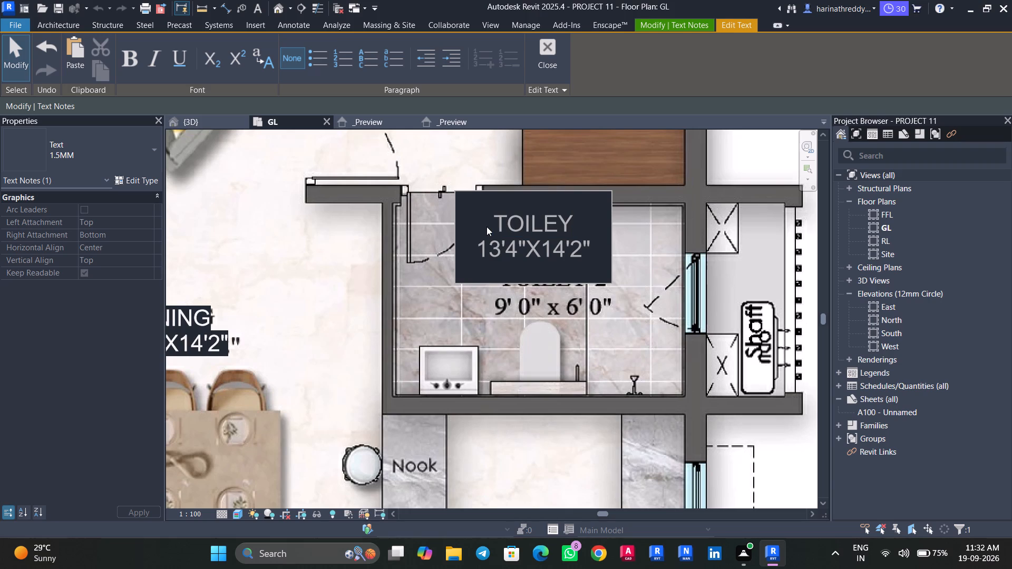
pyautogui.write('-2')
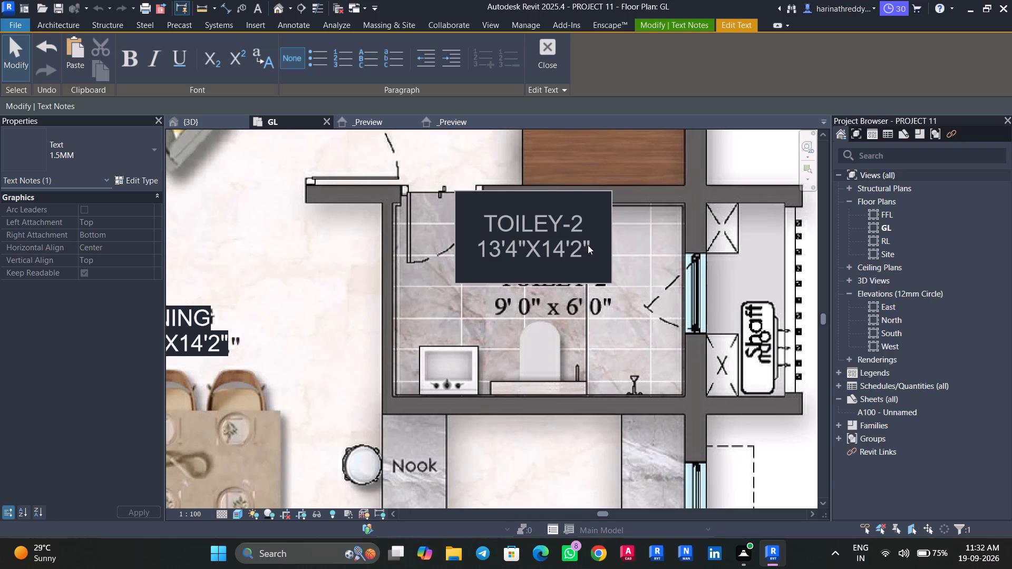
pyautogui.click(590, 245)
pyautogui.moveTo(590, 245); pyautogui.dragTo(481, 257)
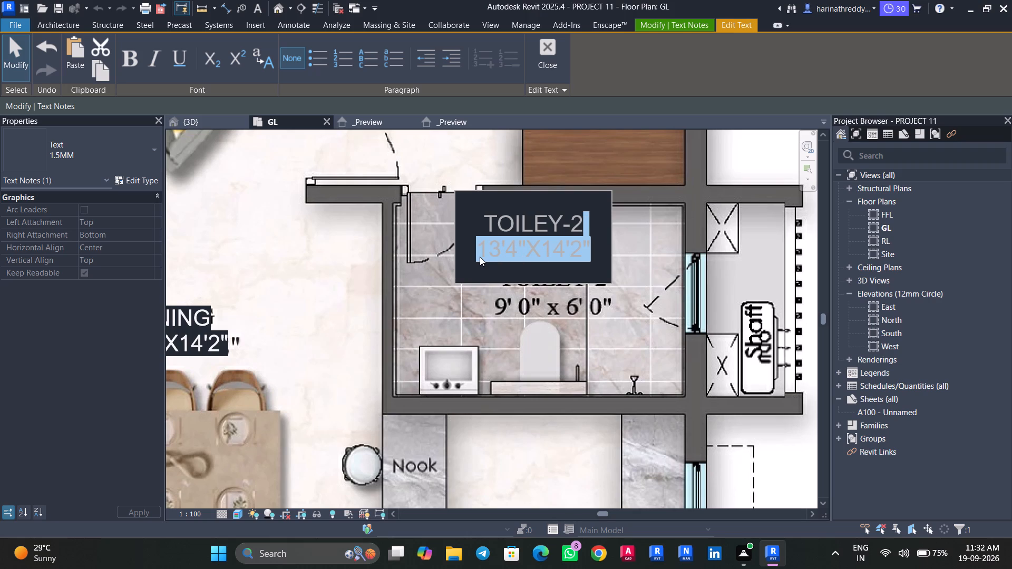
pyautogui.press('9')
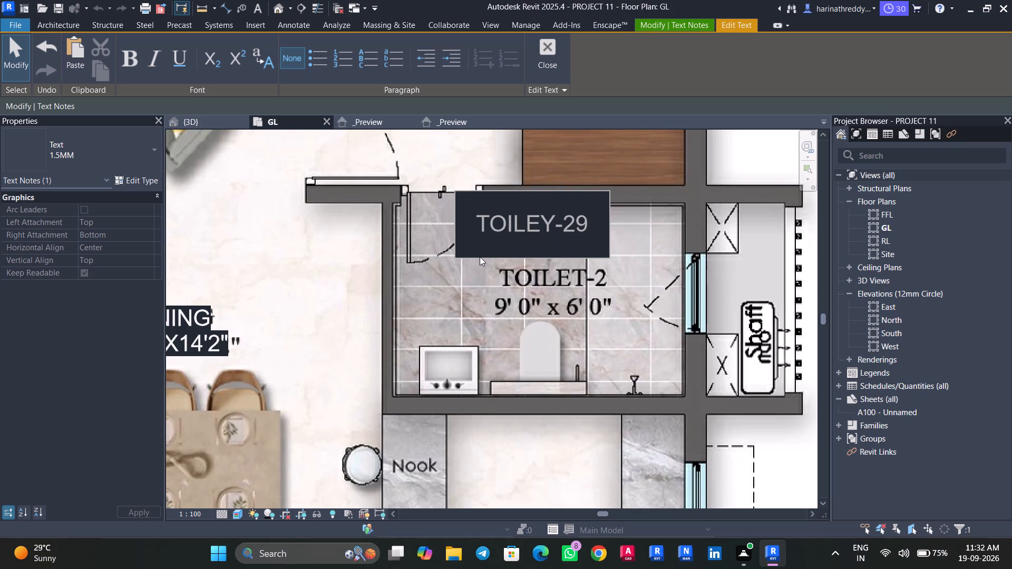
pyautogui.press("'")
pyautogui.press('x')
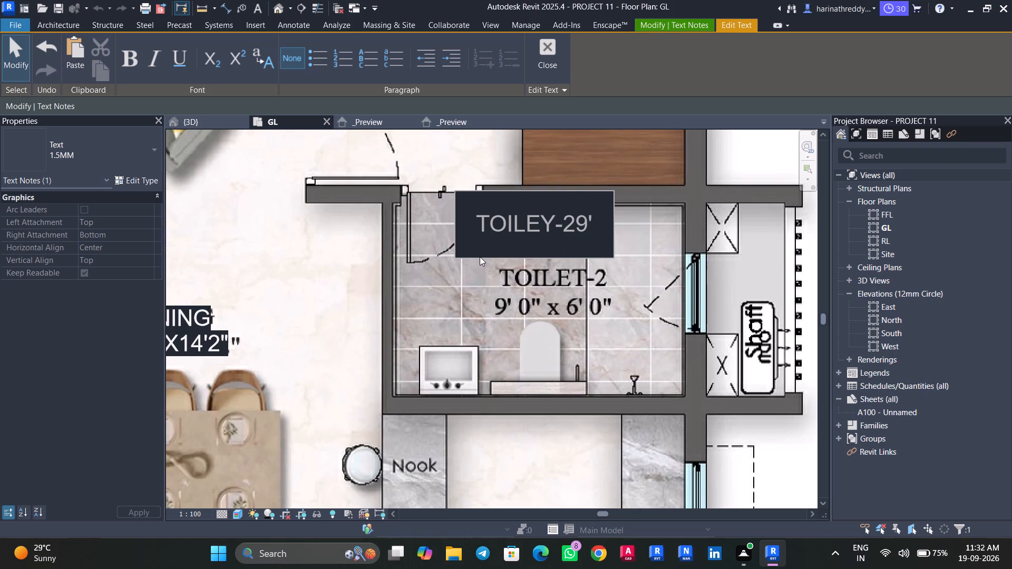
pyautogui.press('6')
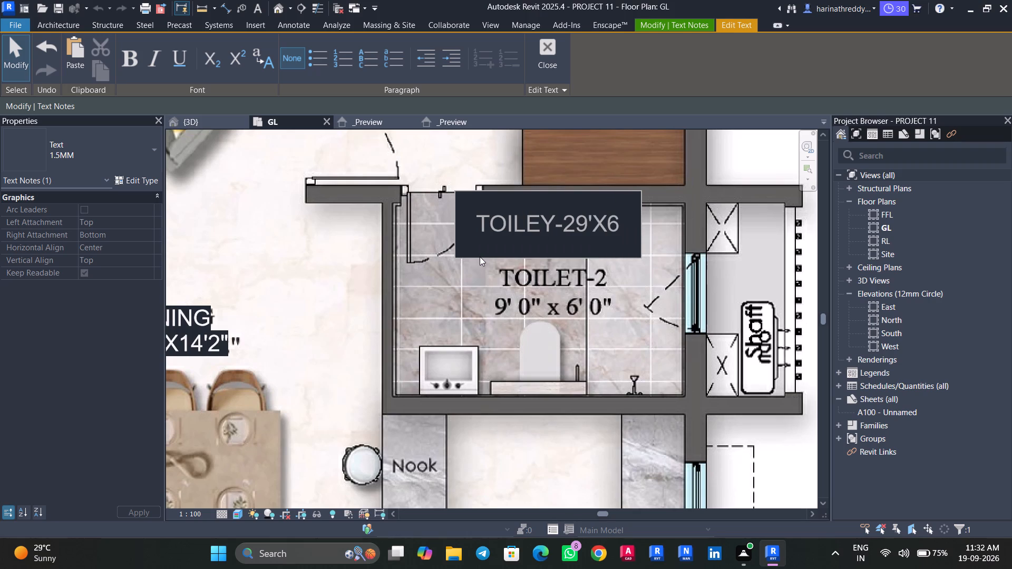
pyautogui.press('BackSpace')
pyautogui.press('BackSpace')
pyautogui.press('BackSpace')
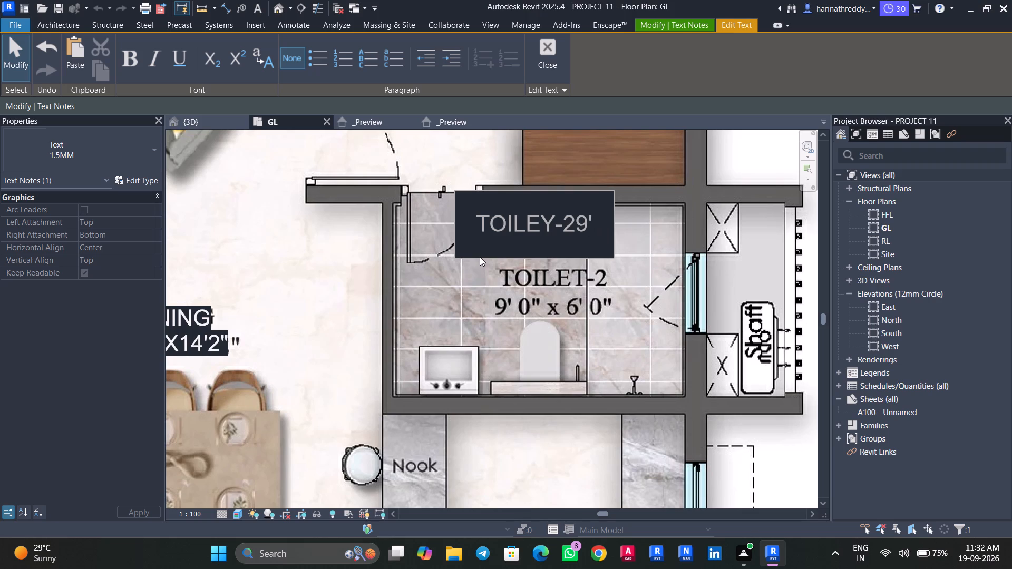
pyautogui.press('BackSpace')
pyautogui.press('Return')
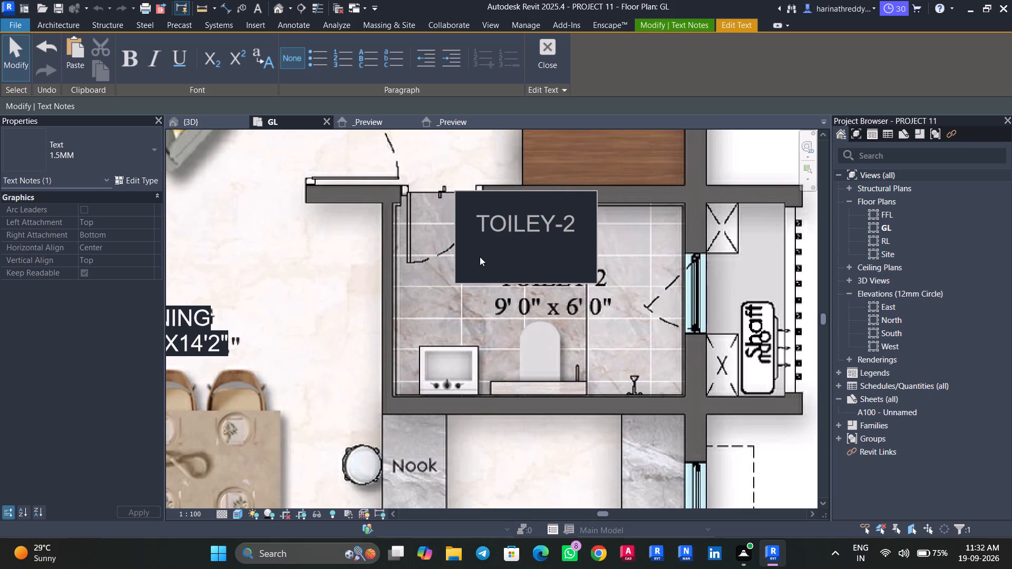
pyautogui.click(548, 218)
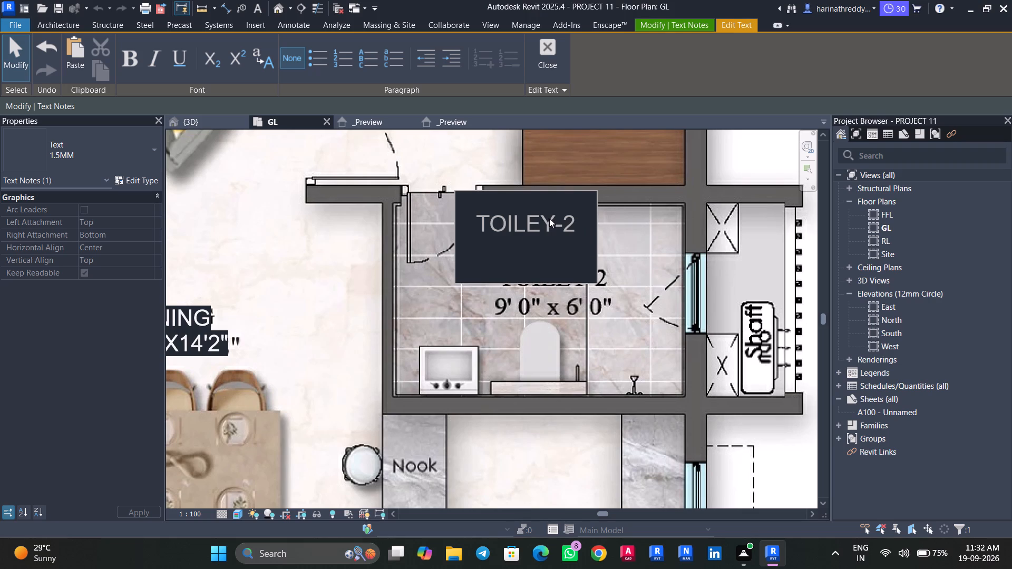
pyautogui.click(550, 218)
pyautogui.press('BackSpace')
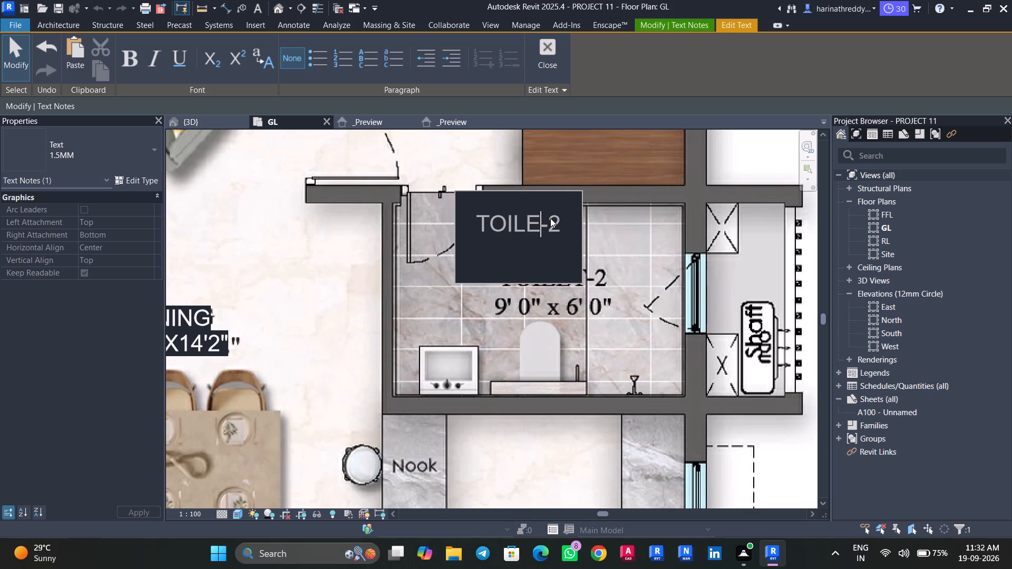
pyautogui.press('t')
pyautogui.click(582, 216)
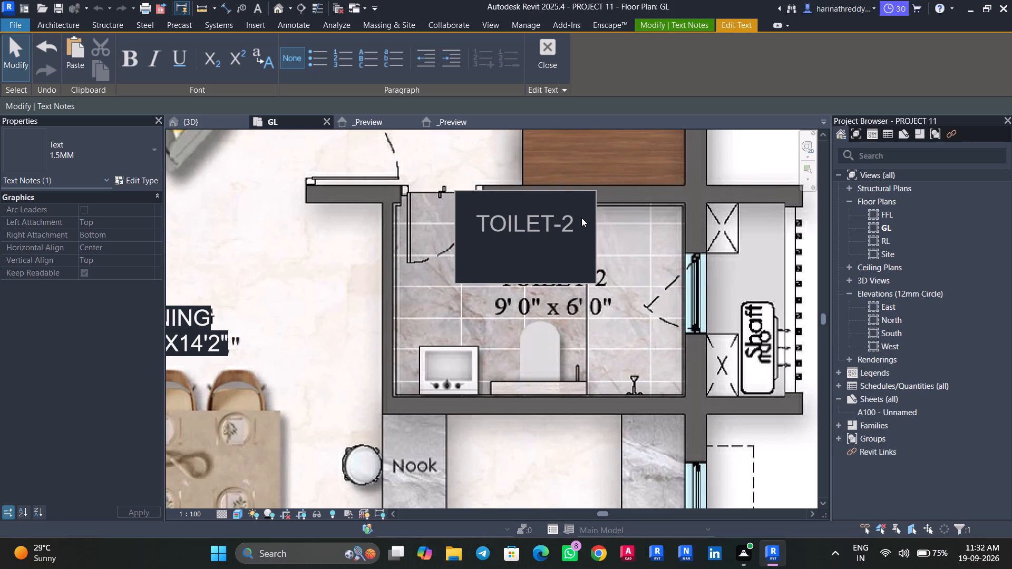
pyautogui.press('Return')
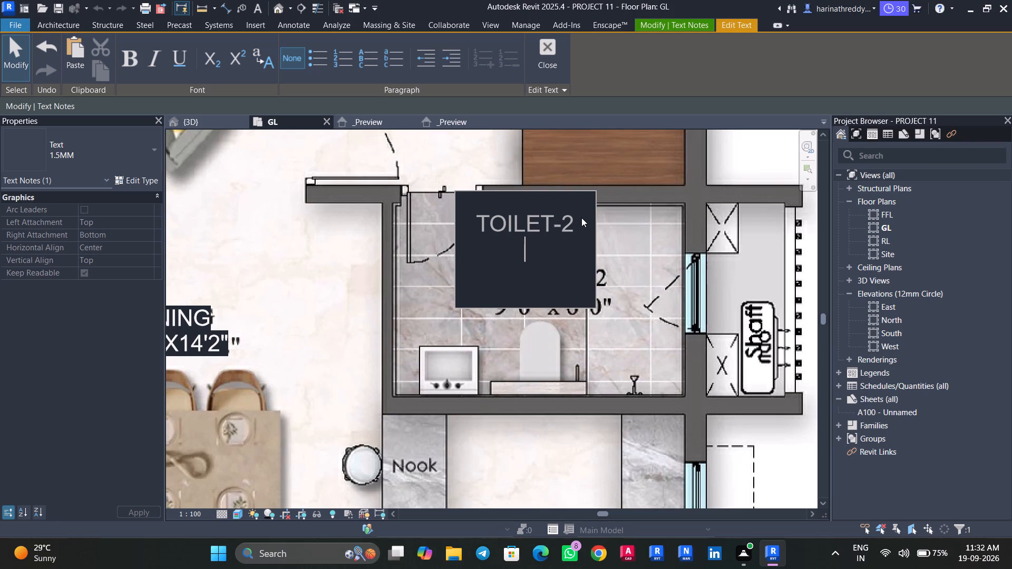
pyautogui.write("9'")
pyautogui.press('x')
pyautogui.press('6')
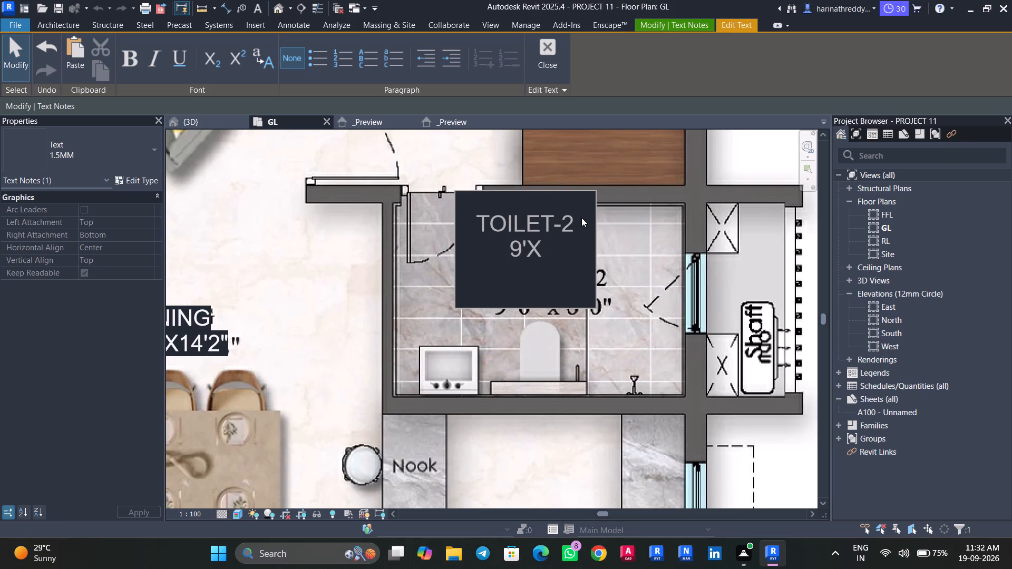
pyautogui.press("'")
pyautogui.click(637, 231)
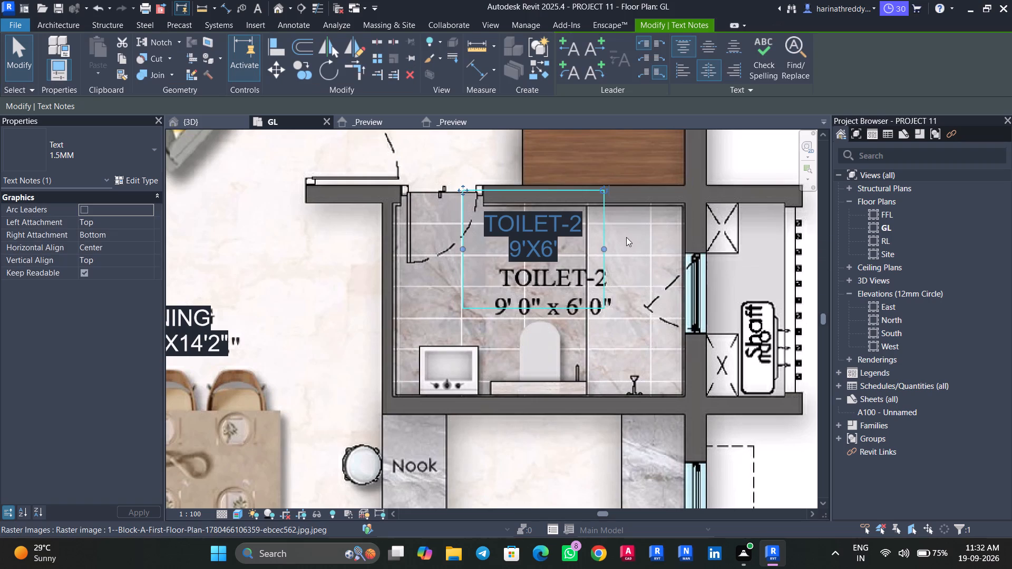
# Move the TOILET-2 note back down over the printed TOILET-2 label.
pyautogui.moveTo(466, 189); pyautogui.dragTo(483, 246)
# Move the living area's DINING note up so it clears the printed LIVING label.
pyautogui.scroll(-6, 483, 244)
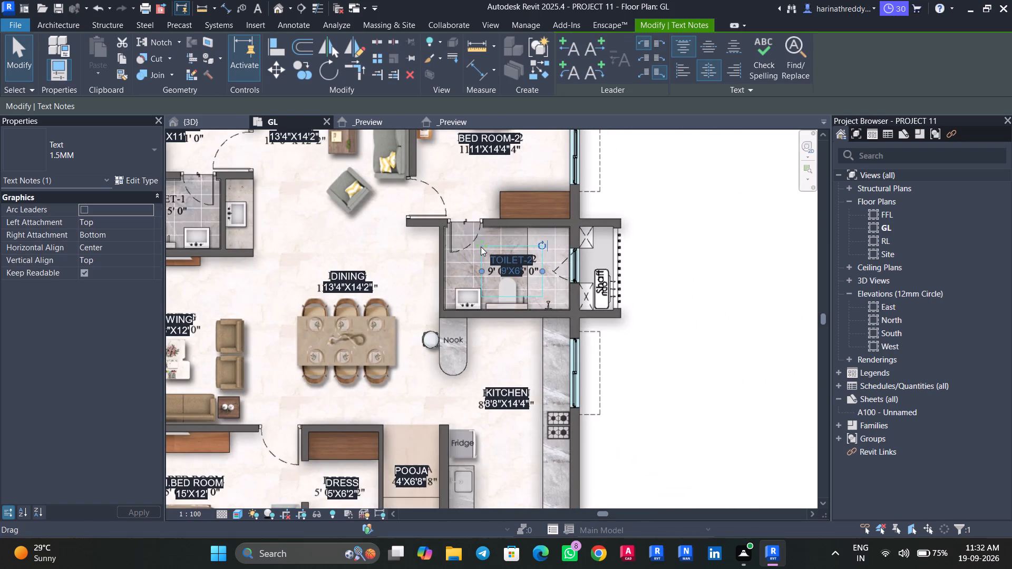
pyautogui.scroll(-1, 480, 248)
pyautogui.moveTo(453, 220); pyautogui.dragTo(489, 323, button='middle')
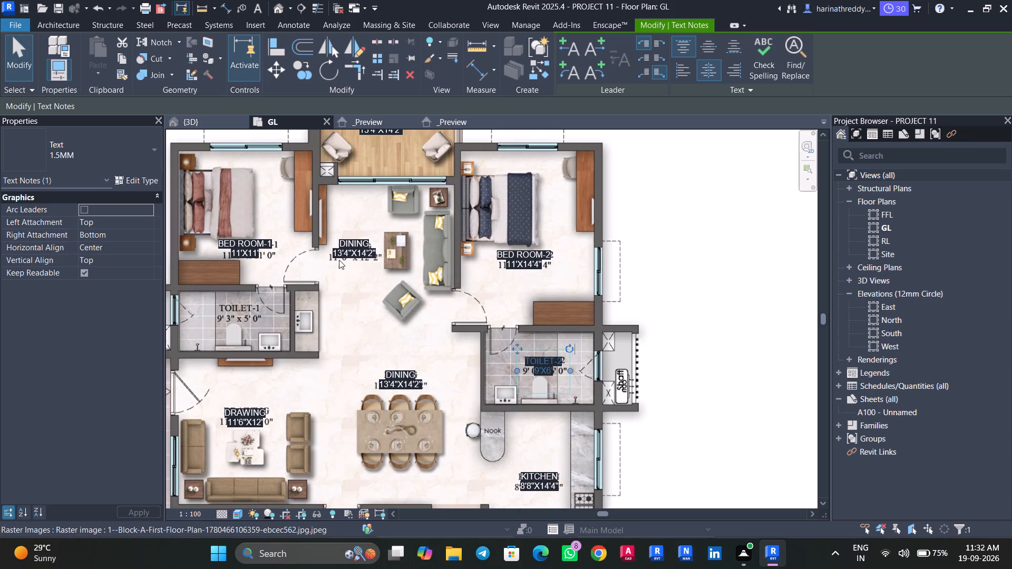
pyautogui.moveTo(339, 260); pyautogui.dragTo(403, 329, button='middle')
pyautogui.scroll(7, 413, 325)
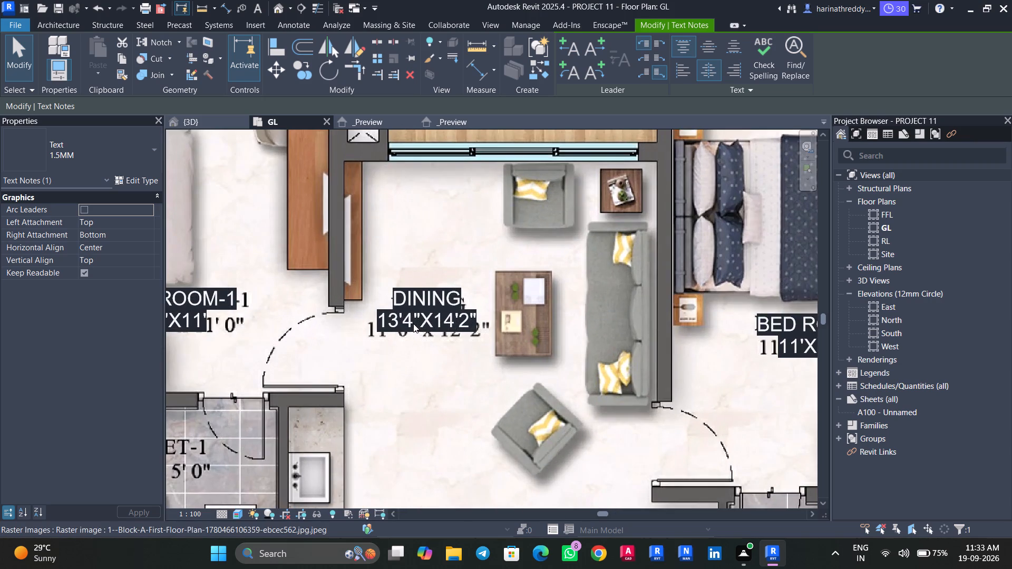
pyautogui.click(424, 318)
pyautogui.press('Tab')
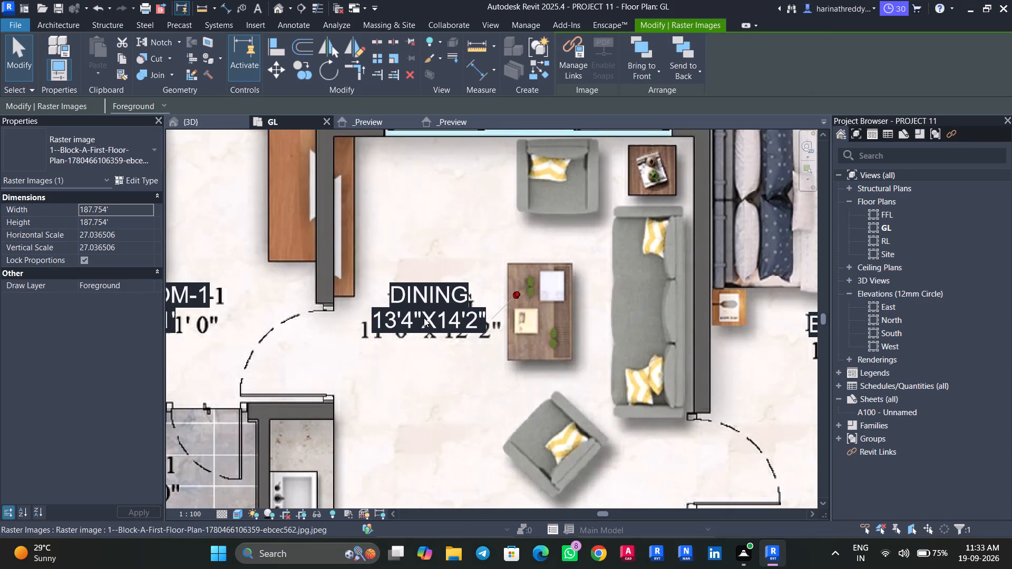
pyautogui.doubleClick(424, 318)
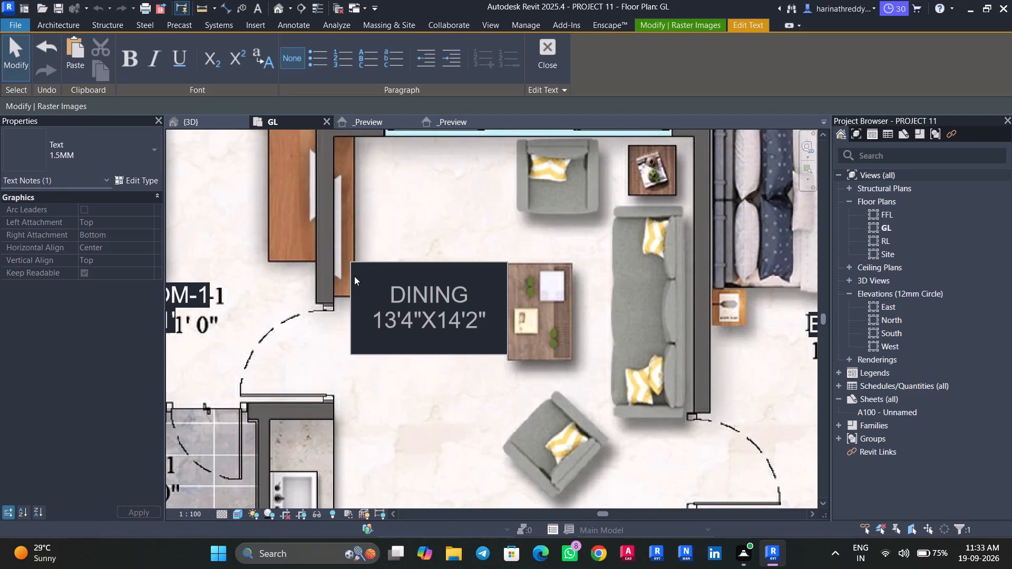
pyautogui.click(394, 354)
pyautogui.click(385, 375)
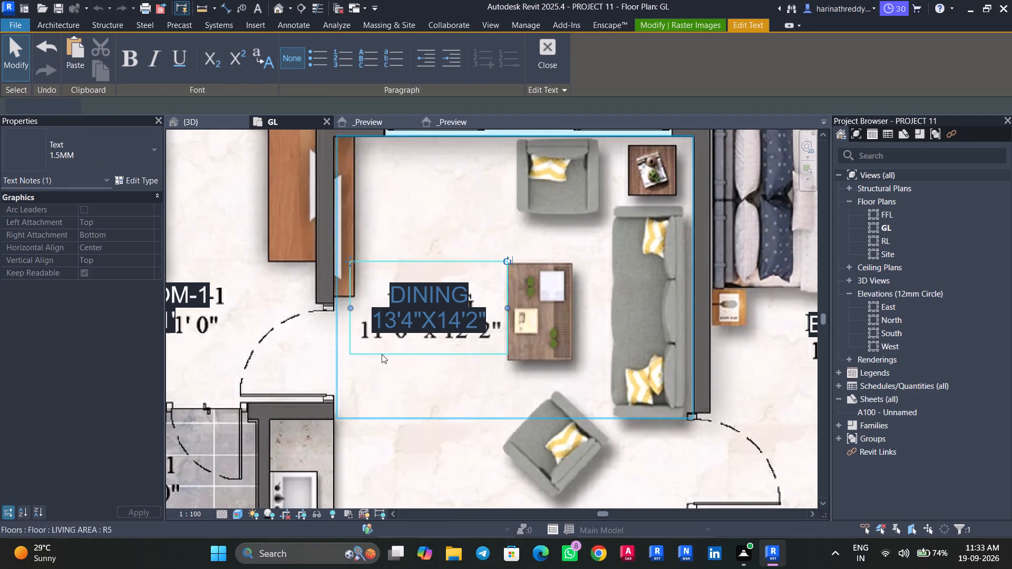
pyautogui.moveTo(355, 264); pyautogui.dragTo(353, 225)
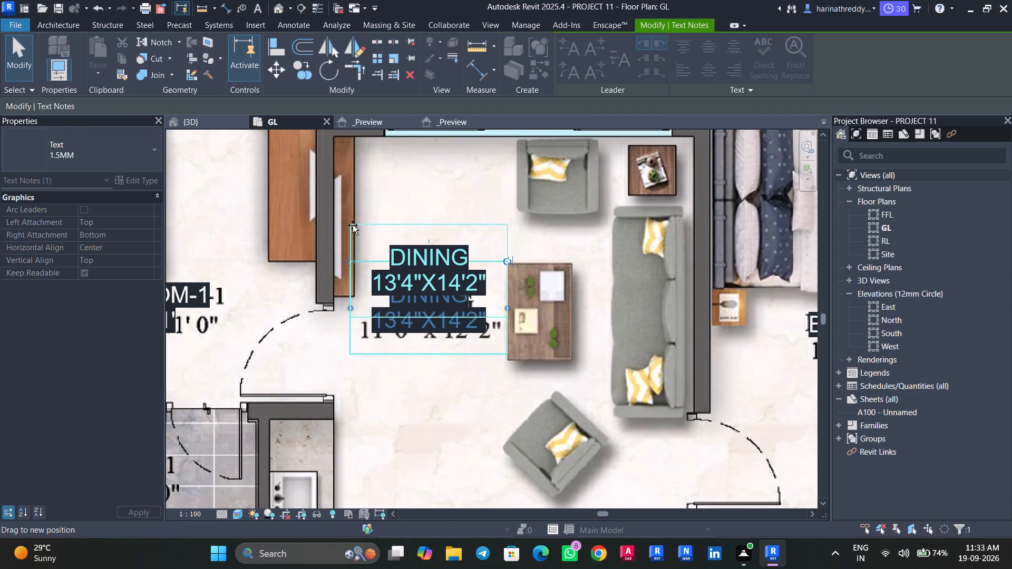
pyautogui.moveTo(353, 225); pyautogui.dragTo(355, 217)
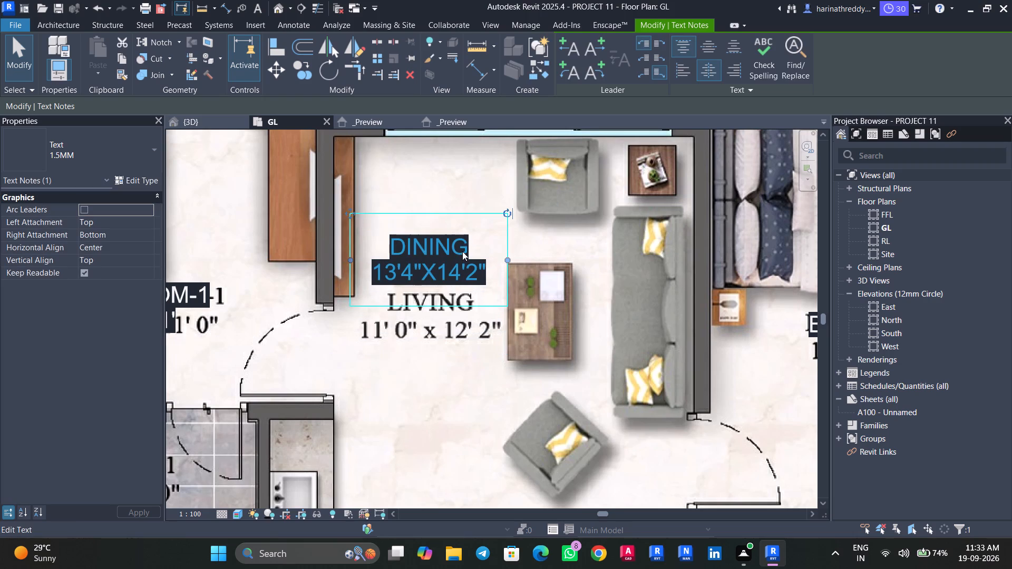
# Change the living area's DINING note to read LIVING with the size 11'X12'2" on the second line.
pyautogui.doubleClick(465, 249)
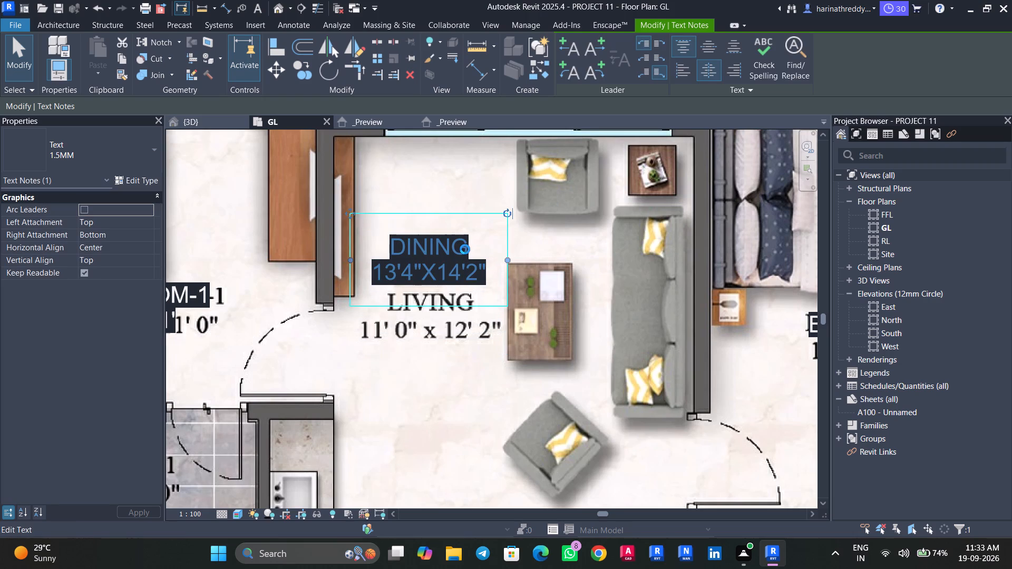
pyautogui.moveTo(465, 249); pyautogui.dragTo(427, 249)
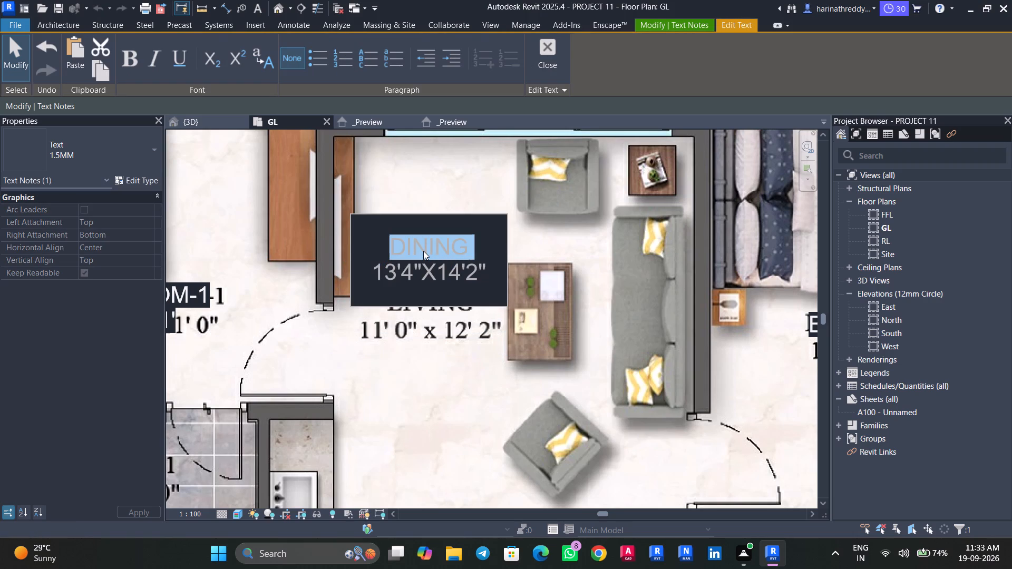
pyautogui.write('LIVING')
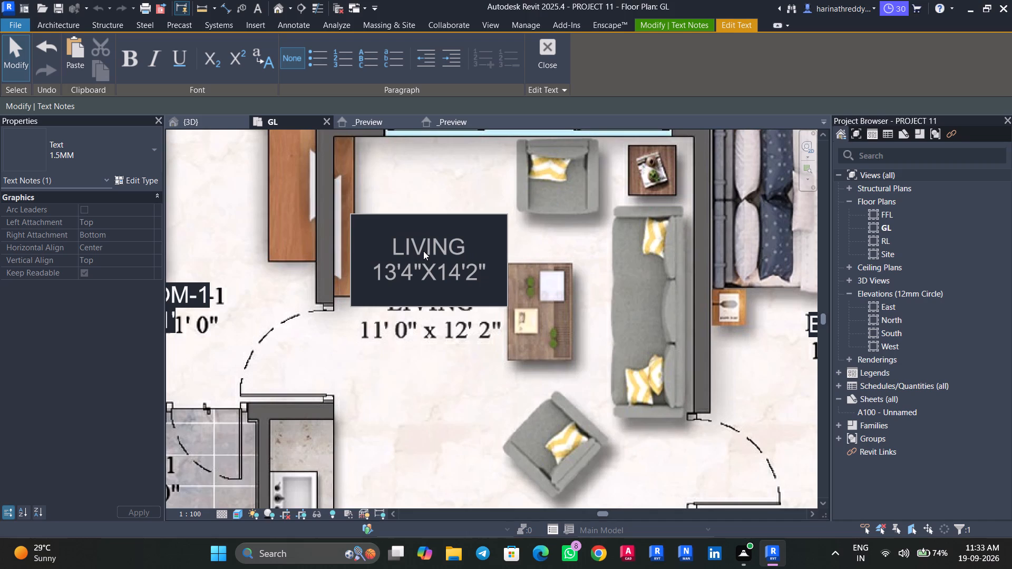
pyautogui.press('Down')
pyautogui.press('Right')
pyautogui.press('Right')
pyautogui.press('Right')
pyautogui.press('BackSpace')
pyautogui.press('BackSpace')
pyautogui.press('BackSpace')
pyautogui.press('BackSpace')
pyautogui.press('BackSpace')
pyautogui.press('BackSpace')
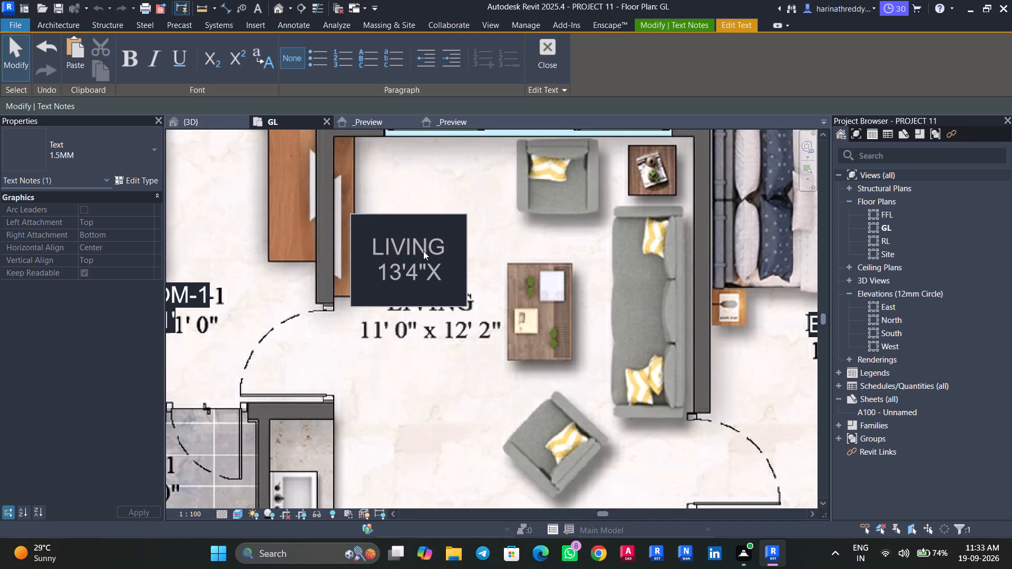
pyautogui.press('BackSpace')
pyautogui.press('BackSpace')
pyautogui.press('BackSpace')
pyautogui.press('BackSpace')
pyautogui.press('1')
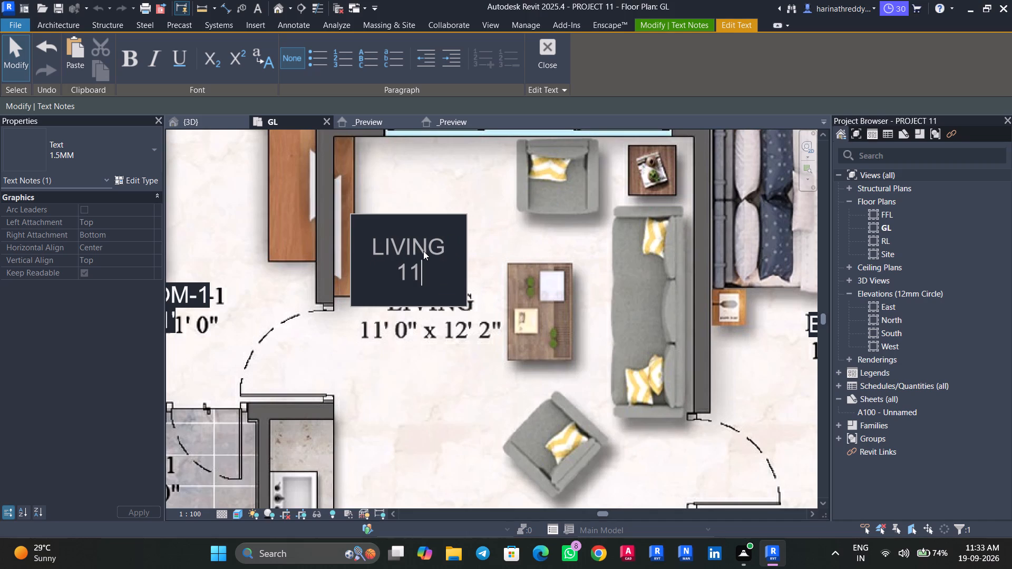
pyautogui.press("'")
pyautogui.press('x')
pyautogui.write('12')
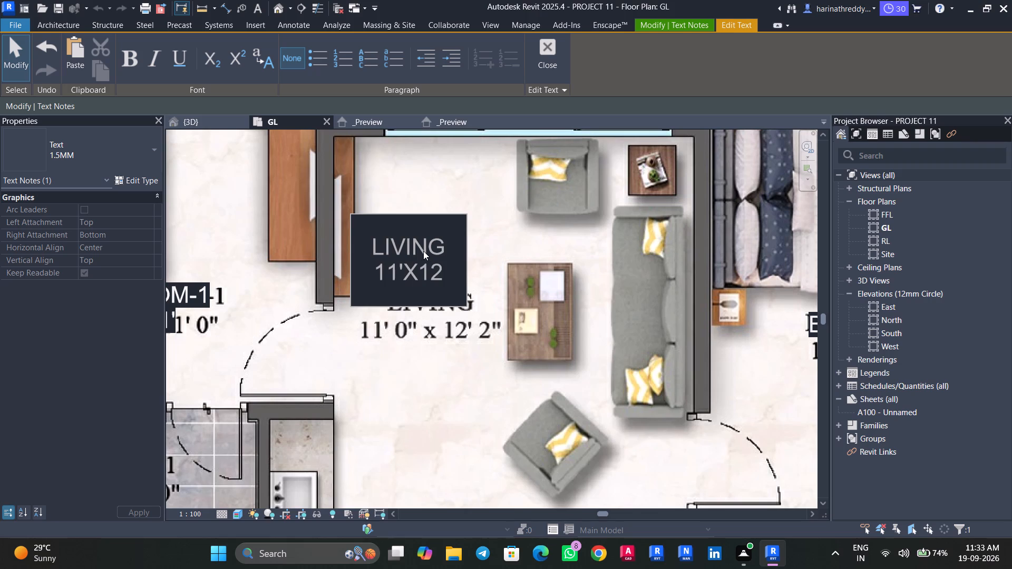
pyautogui.write("'2")
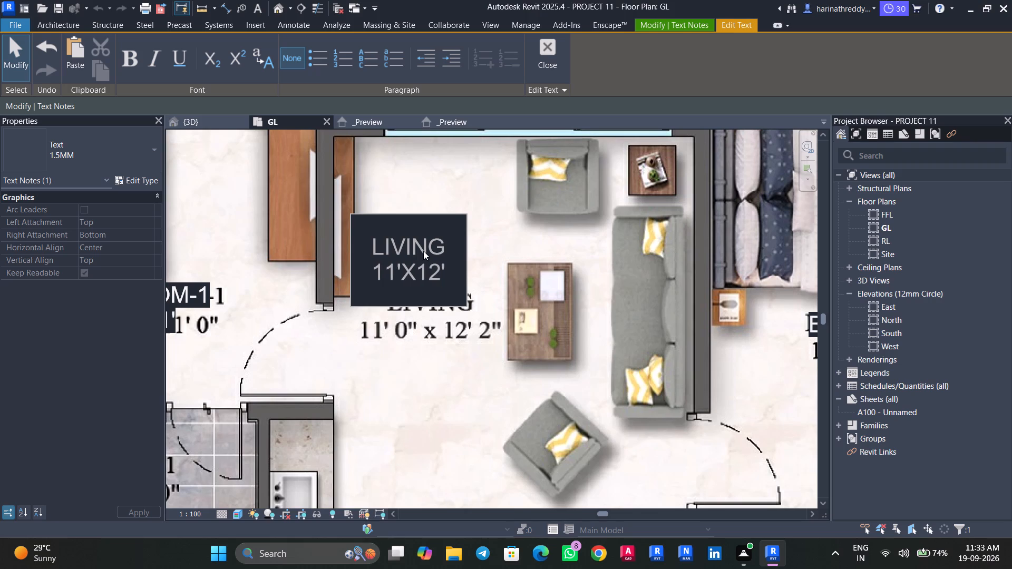
pyautogui.hotkey('shift', '"')
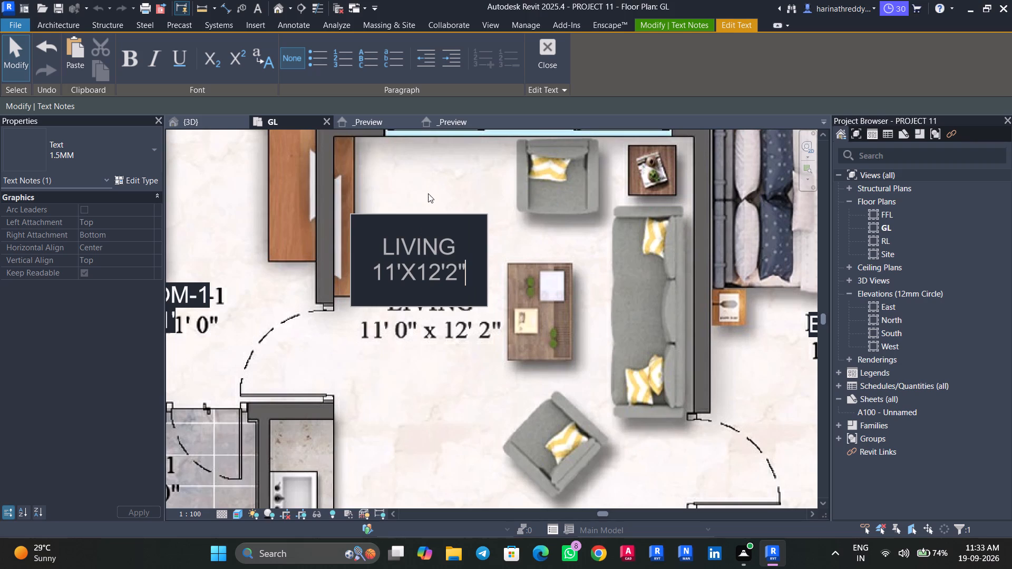
pyautogui.click(429, 190)
# Move the LIVING note back down over the printed LIVING label.
pyautogui.moveTo(360, 212); pyautogui.dragTo(358, 269)
# Move the DINING note in the balcony above the living area down so it clears the printed balcony label.
pyautogui.scroll(-6, 446, 262)
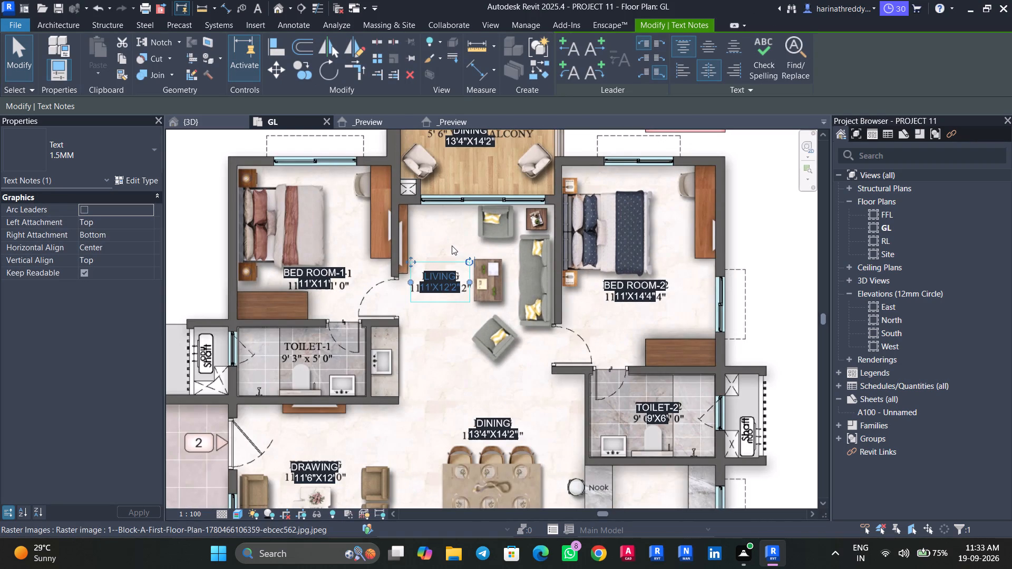
pyautogui.moveTo(452, 246); pyautogui.dragTo(429, 301, button='middle')
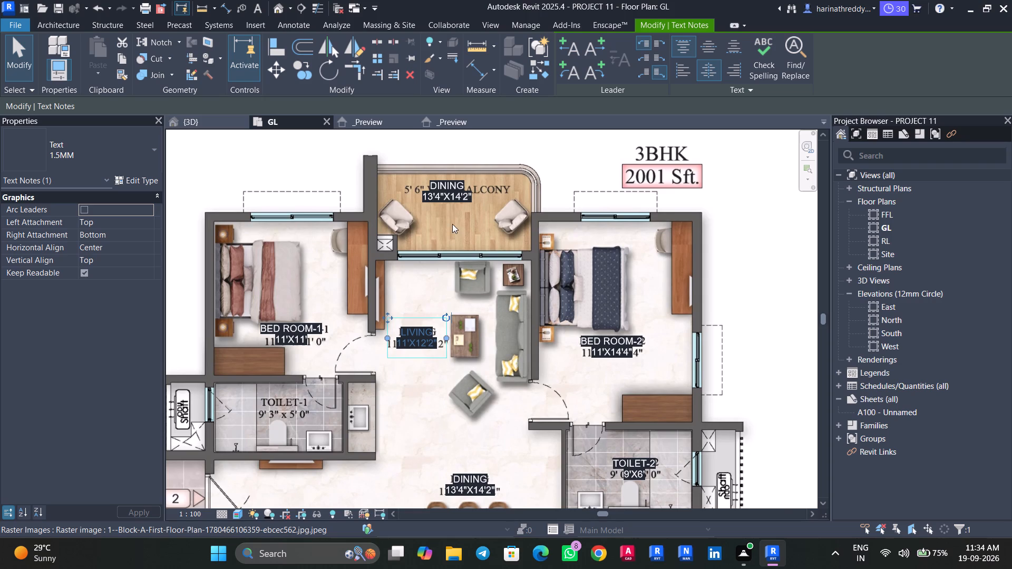
pyautogui.scroll(1, 452, 224)
pyautogui.moveTo(451, 222); pyautogui.dragTo(457, 264, button='middle')
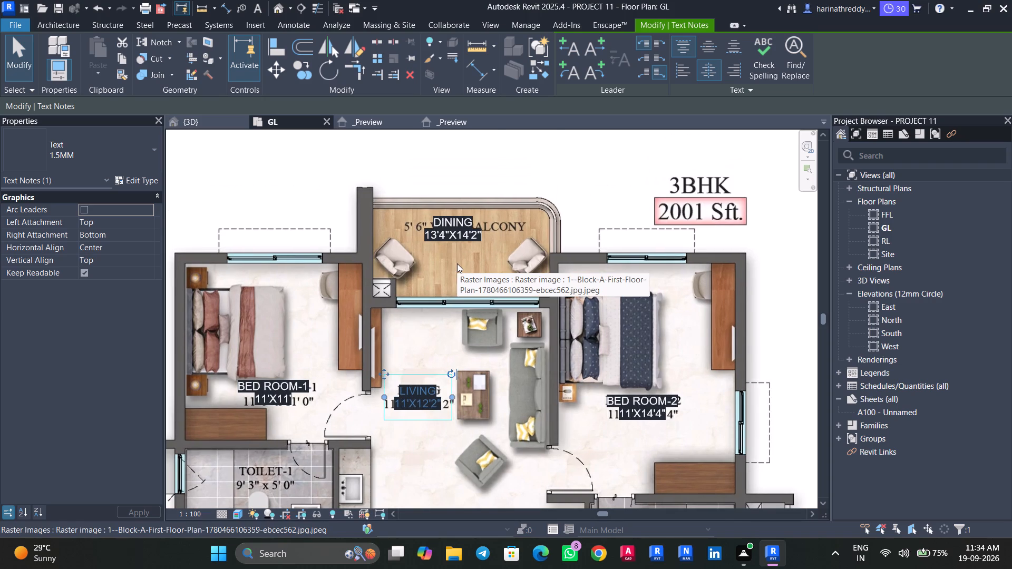
pyautogui.click(465, 217)
pyautogui.doubleClick(474, 228)
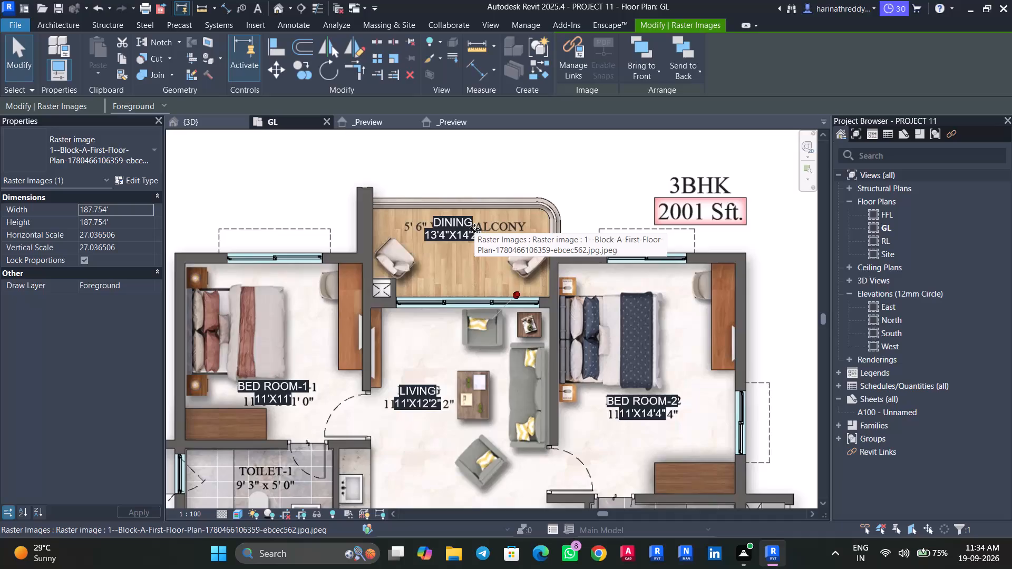
pyautogui.press('Tab')
pyautogui.press('Tab')
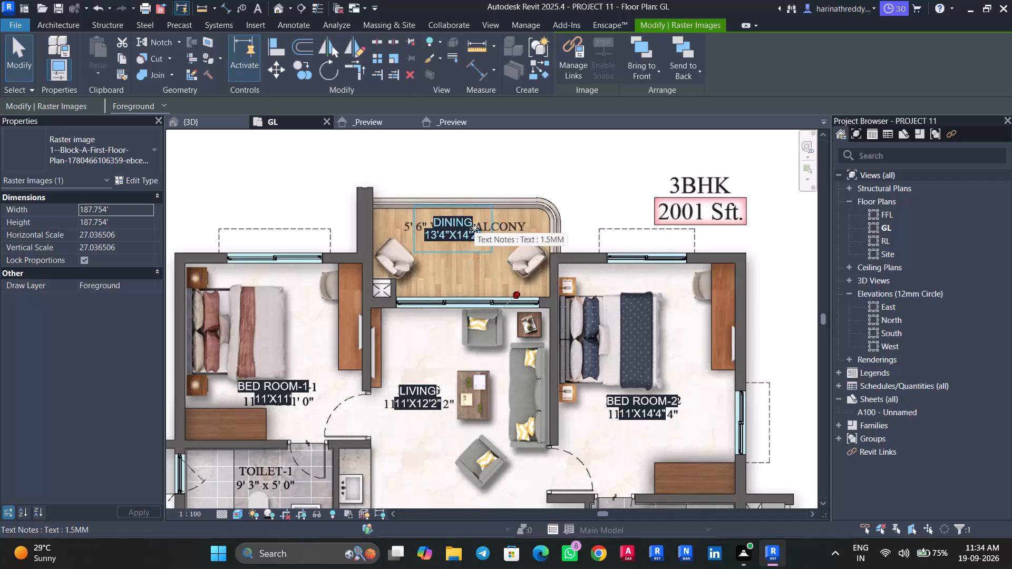
pyautogui.click(474, 228)
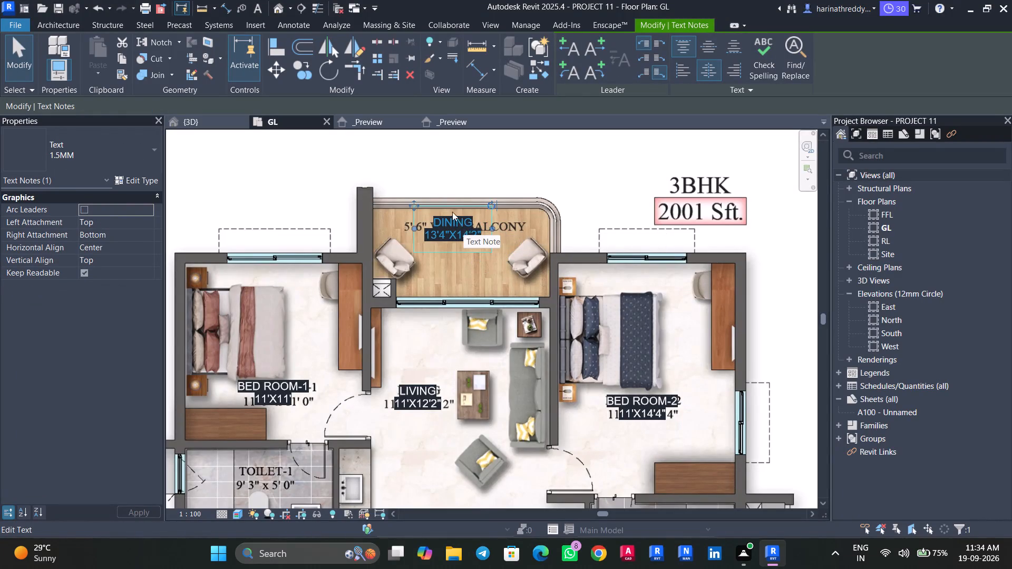
pyautogui.moveTo(412, 204); pyautogui.dragTo(413, 229)
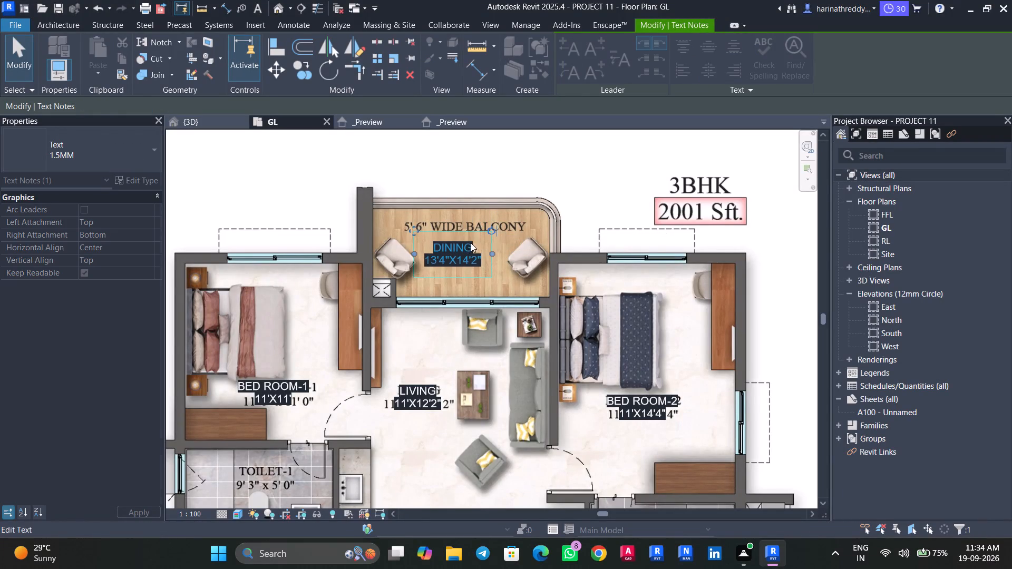
# Replace the size on the second line of the balcony's DINING note with 5'6".
pyautogui.doubleClick(472, 246)
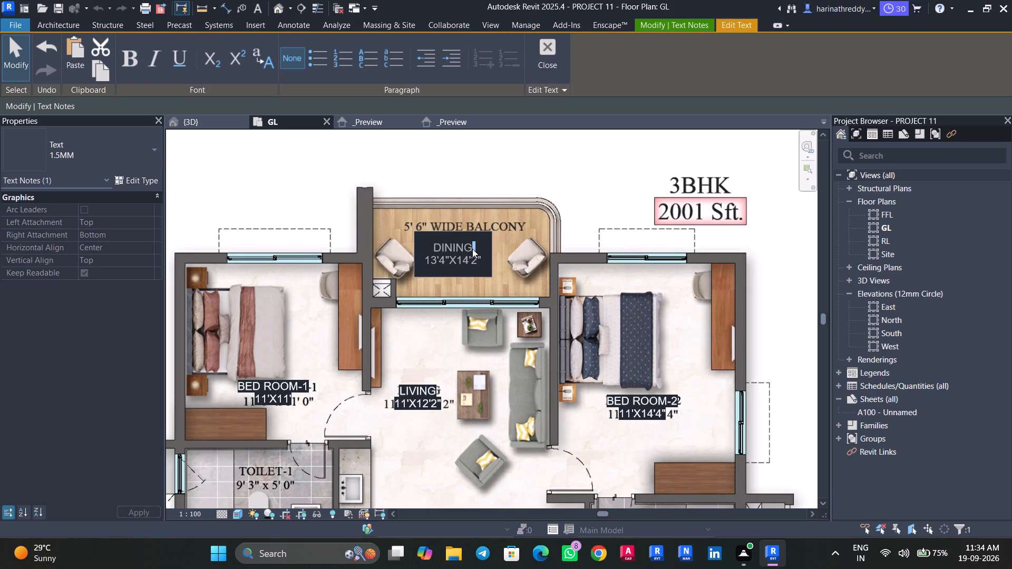
pyautogui.click(478, 255)
pyautogui.click(481, 256)
pyautogui.moveTo(481, 256); pyautogui.dragTo(426, 258)
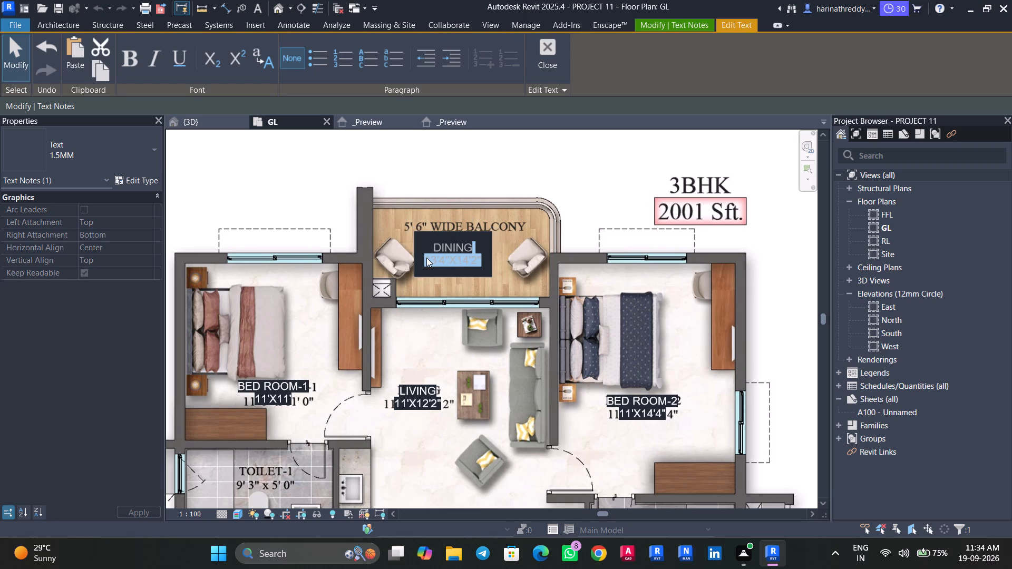
pyautogui.click(426, 258)
pyautogui.moveTo(483, 254); pyautogui.dragTo(455, 263)
pyautogui.click(474, 263)
pyautogui.click(480, 261)
pyautogui.moveTo(480, 256); pyautogui.dragTo(455, 263)
pyautogui.moveTo(455, 263); pyautogui.dragTo(456, 263)
pyautogui.click(479, 261)
pyautogui.moveTo(481, 259); pyautogui.dragTo(428, 265)
pyautogui.write("5'")
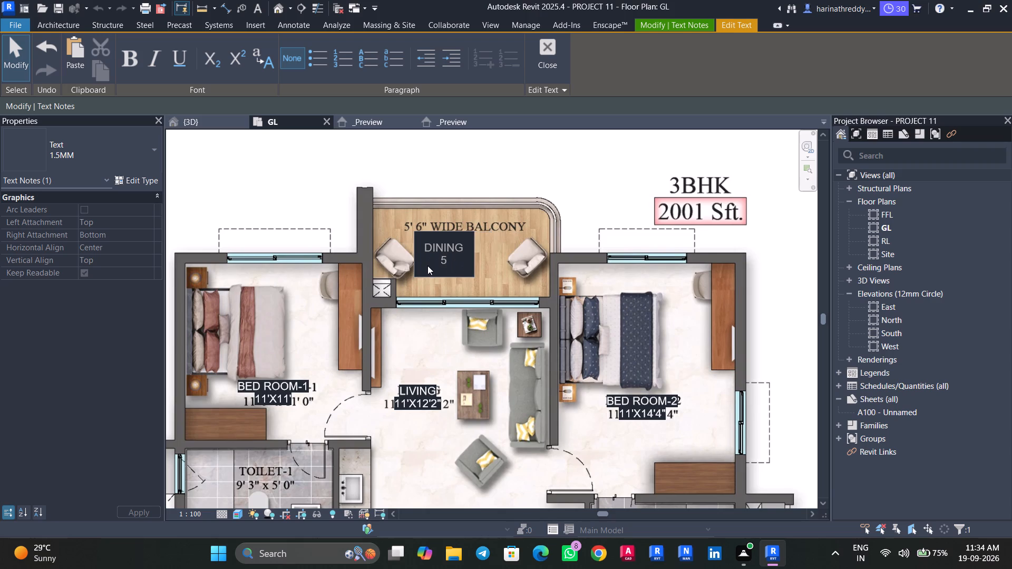
pyautogui.press('6')
pyautogui.hotkey('shift', '"')
# Replace DINING with WIDE BALCONY on the first line of the balcony note, keeping the size on the second line.
pyautogui.click(466, 248)
pyautogui.press('BackSpace')
pyautogui.press('BackSpace')
pyautogui.press('BackSpace')
pyautogui.press('BackSpace')
pyautogui.press('BackSpace')
pyautogui.press('BackSpace')
pyautogui.press('BackSpace')
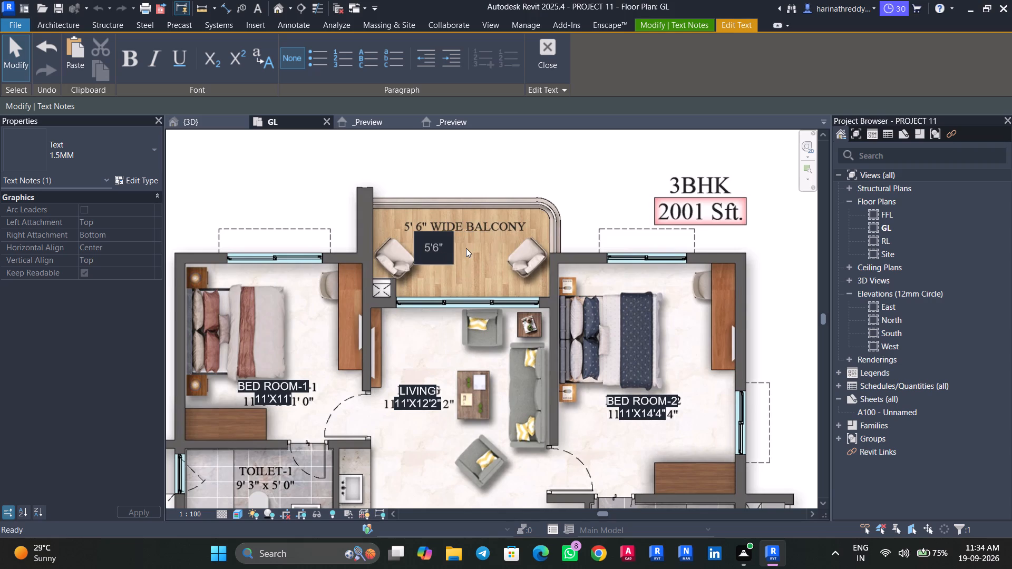
pyautogui.press('space')
pyautogui.write('WIDE')
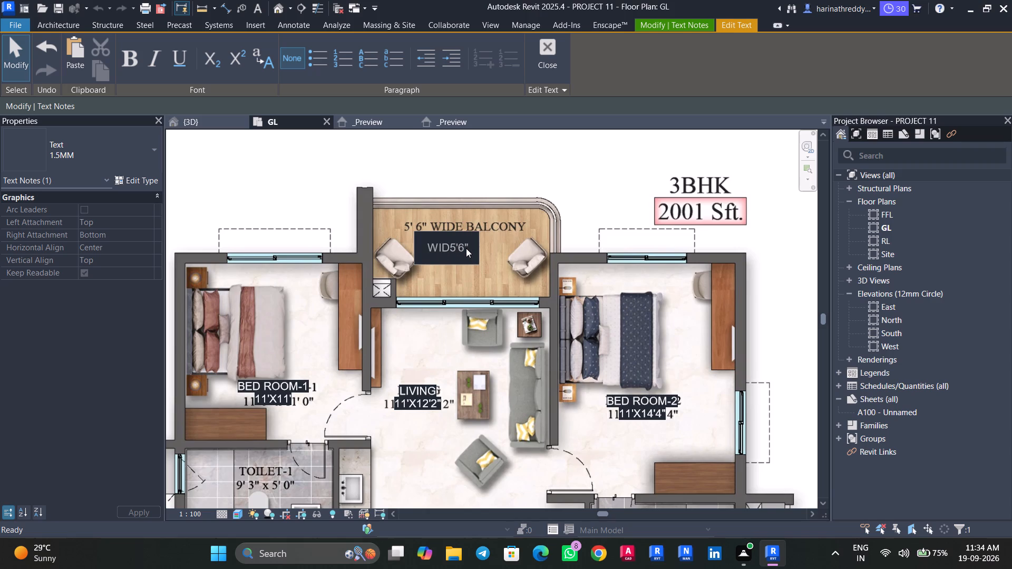
pyautogui.press('space')
pyautogui.write('BA')
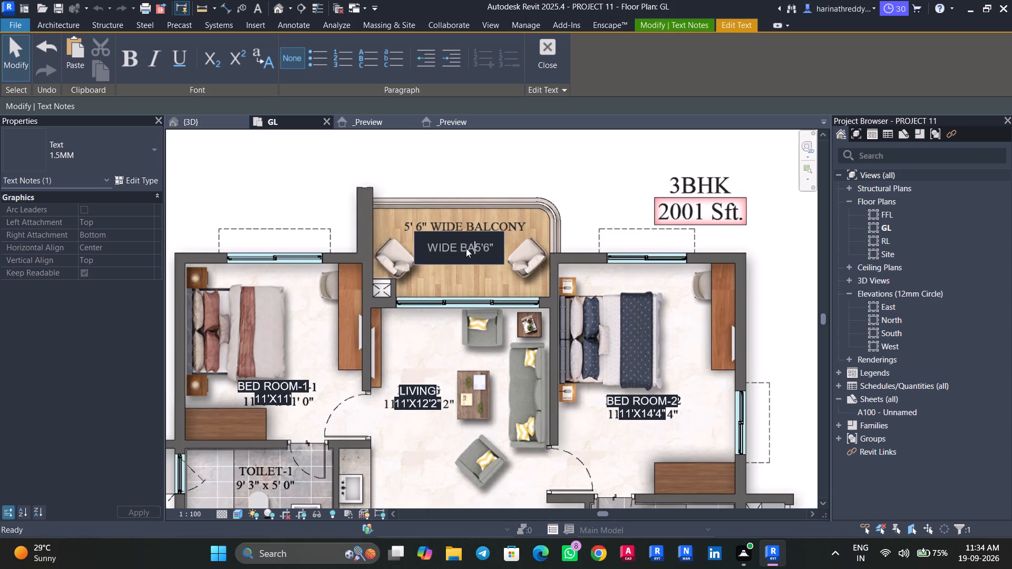
pyautogui.write('LCONY')
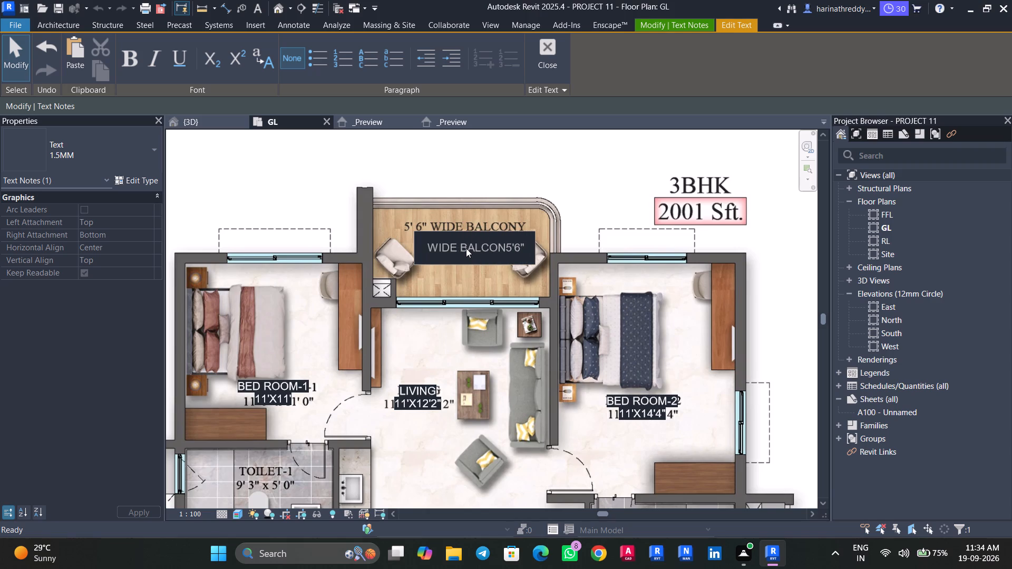
pyautogui.press('Return')
pyautogui.click(437, 215)
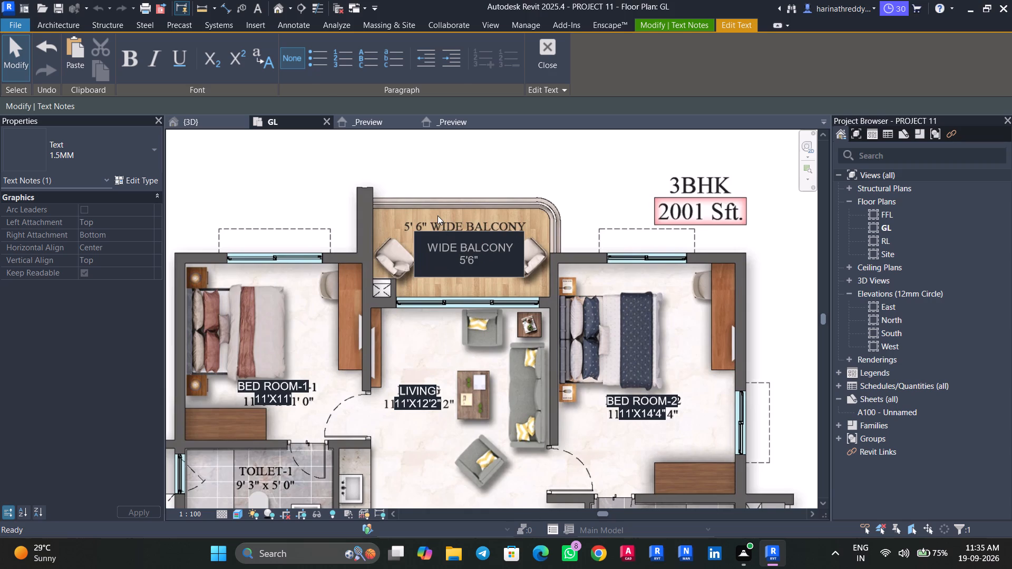
# Move the WIDE BALCONY note up over the printed balcony label.
pyautogui.moveTo(395, 225); pyautogui.dragTo(387, 205)
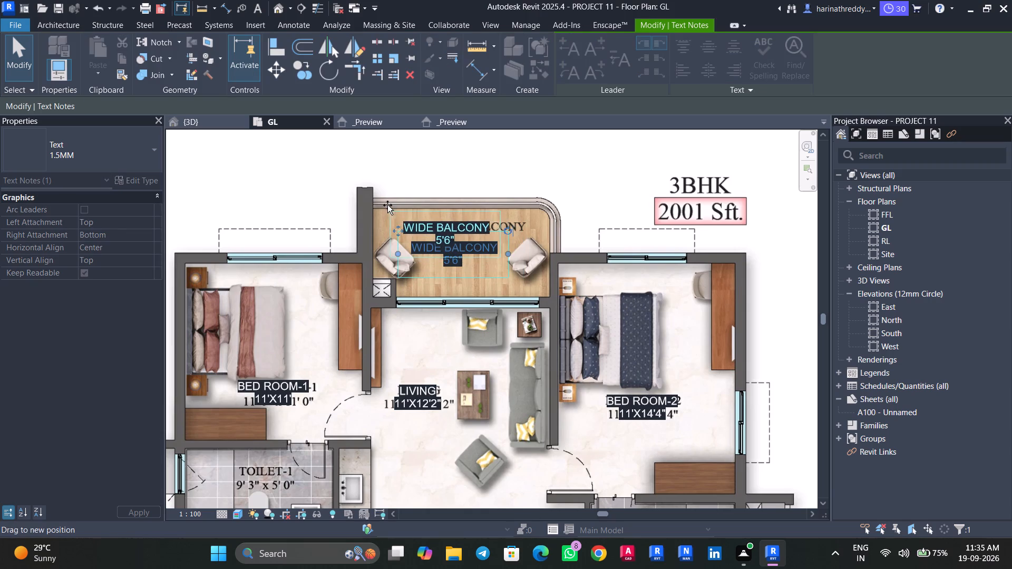
pyautogui.moveTo(387, 205); pyautogui.dragTo(392, 203)
# Copy the TOILET-2 note in the 2001 Sft. flat onto the printed TOILET-1 label.
pyautogui.scroll(-5, 493, 306)
pyautogui.moveTo(497, 351); pyautogui.dragTo(517, 294, button='middle')
pyautogui.scroll(-1, 460, 356)
pyautogui.moveTo(459, 356); pyautogui.dragTo(504, 303, button='middle')
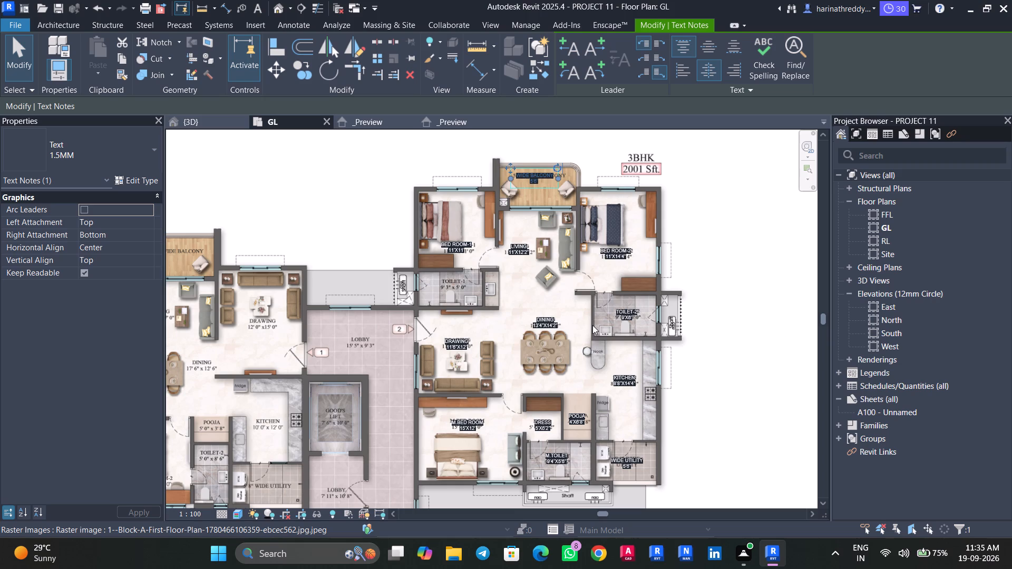
pyautogui.scroll(4, 658, 331)
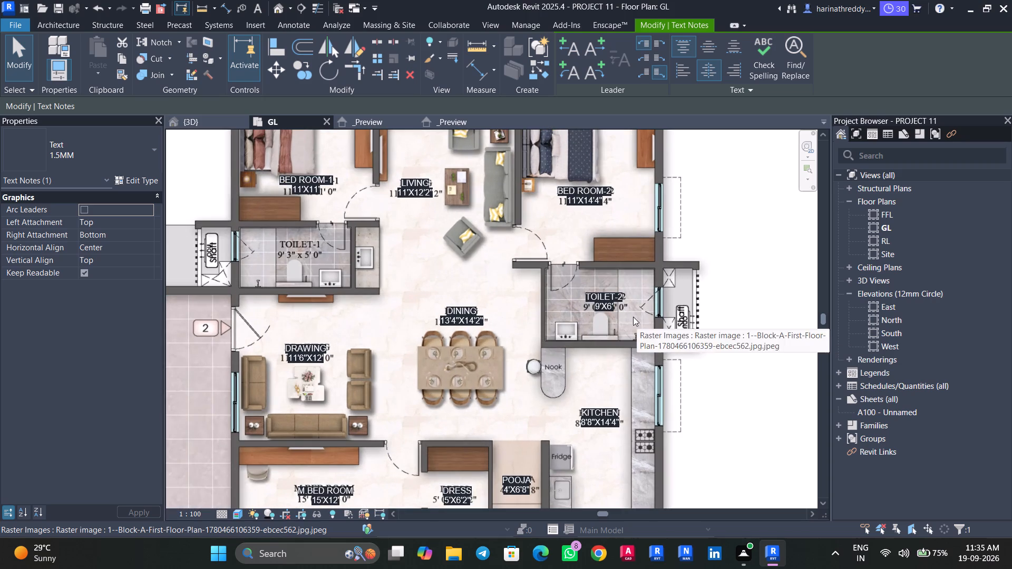
pyautogui.click(610, 302)
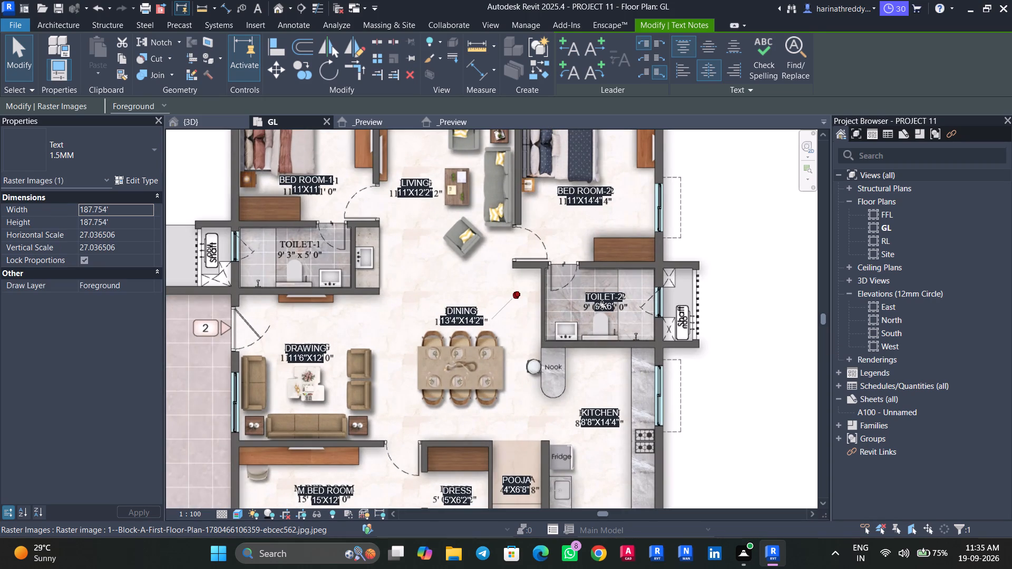
pyautogui.press('Tab')
pyautogui.press('Tab')
pyautogui.click(602, 305)
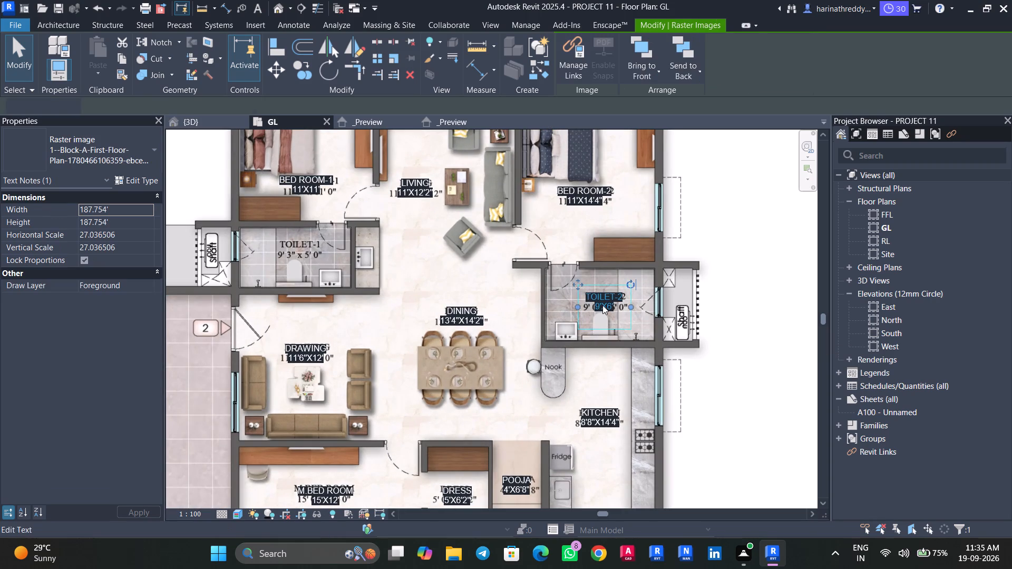
pyautogui.keyDown('ctrl'); pyautogui.moveTo(578, 287); pyautogui.dragTo(390, 267); pyautogui.keyUp('ctrl')
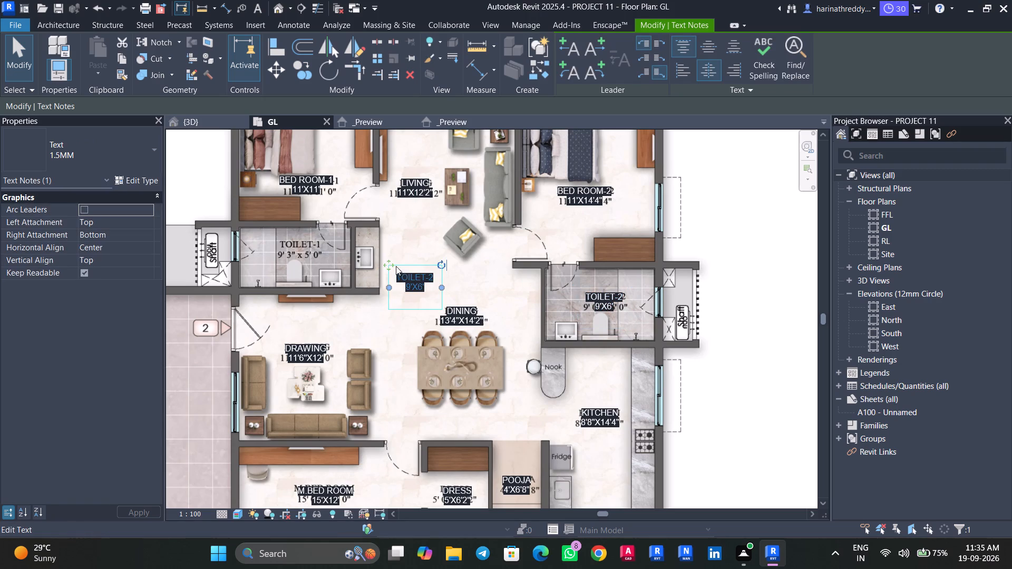
pyautogui.moveTo(396, 266); pyautogui.dragTo(286, 231)
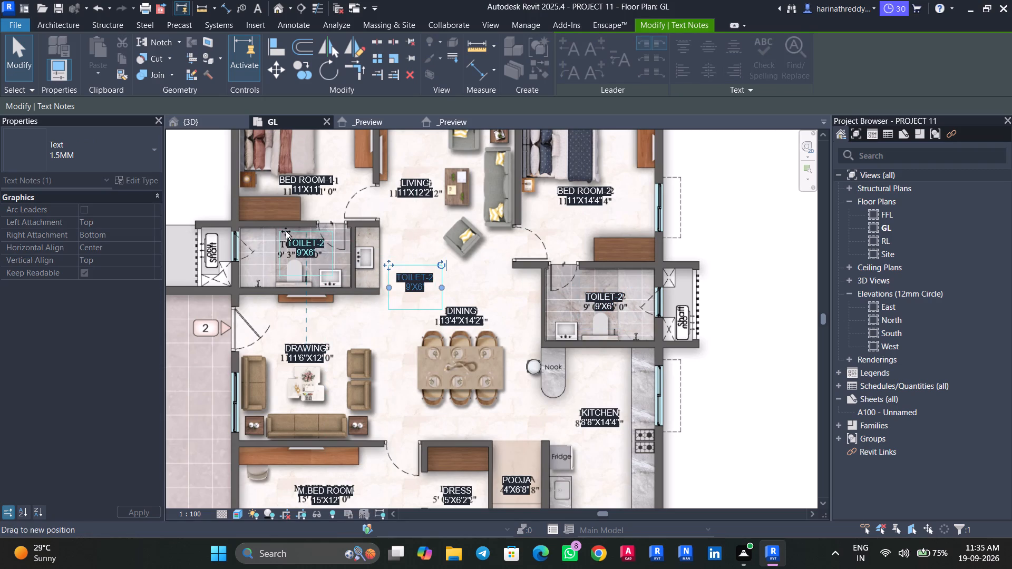
pyautogui.moveTo(286, 231); pyautogui.dragTo(277, 229)
pyautogui.scroll(3, 320, 247)
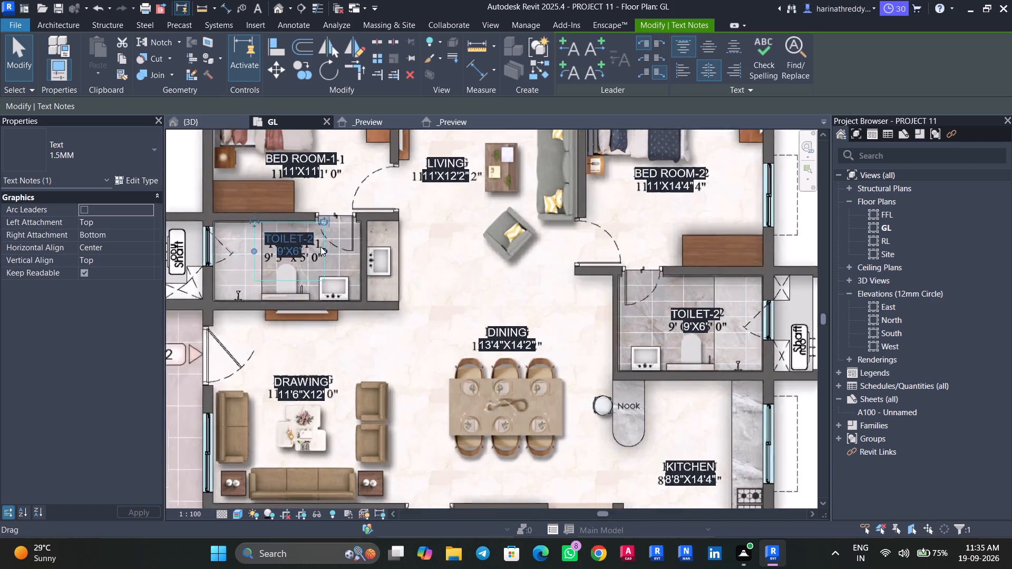
# Change the first line of the copied toilet note to TOILET-1.
pyautogui.scroll(2, 320, 247)
pyautogui.doubleClick(304, 233)
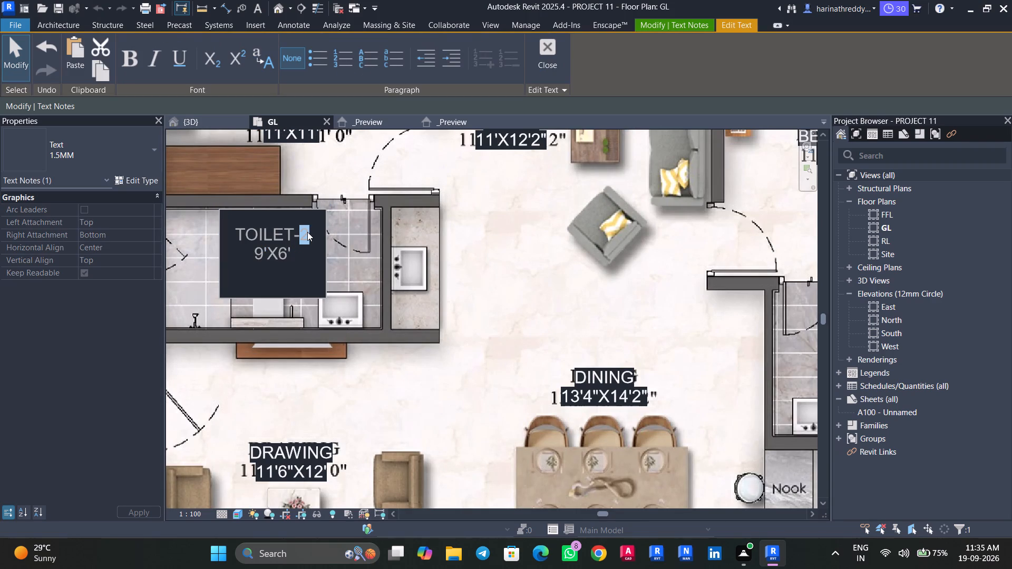
pyautogui.press('1')
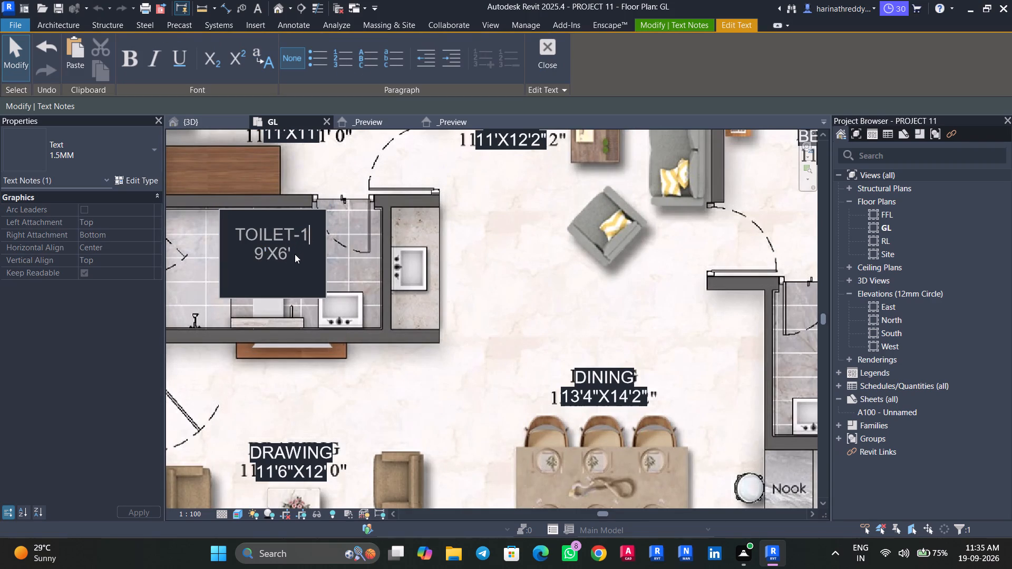
pyautogui.click(295, 254)
pyautogui.click(365, 256)
# Move the TOILET-1 note up clear of the printed label and set its second line to 9'3"X5'.
pyautogui.moveTo(219, 212); pyautogui.dragTo(221, 191)
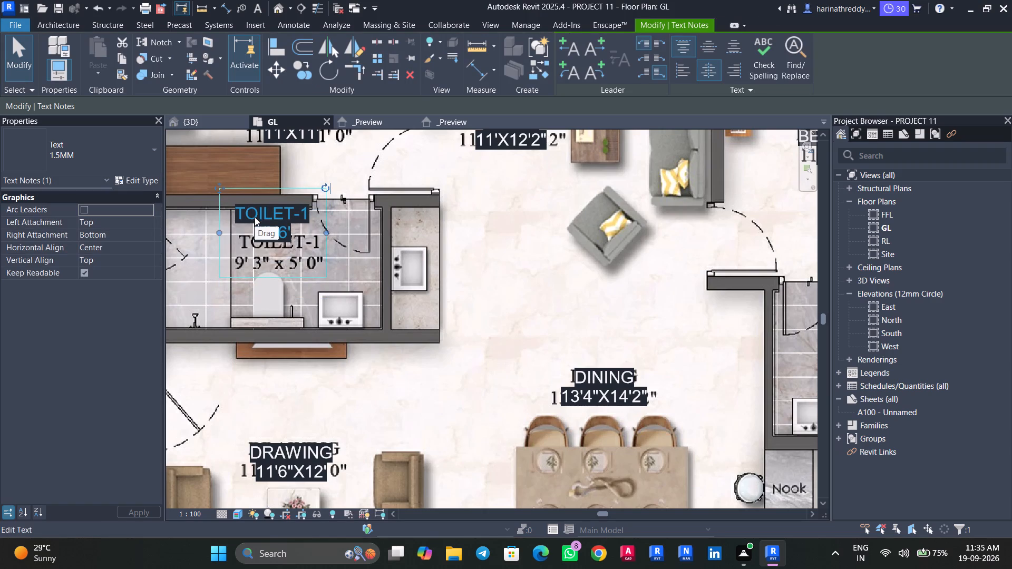
pyautogui.doubleClick(289, 230)
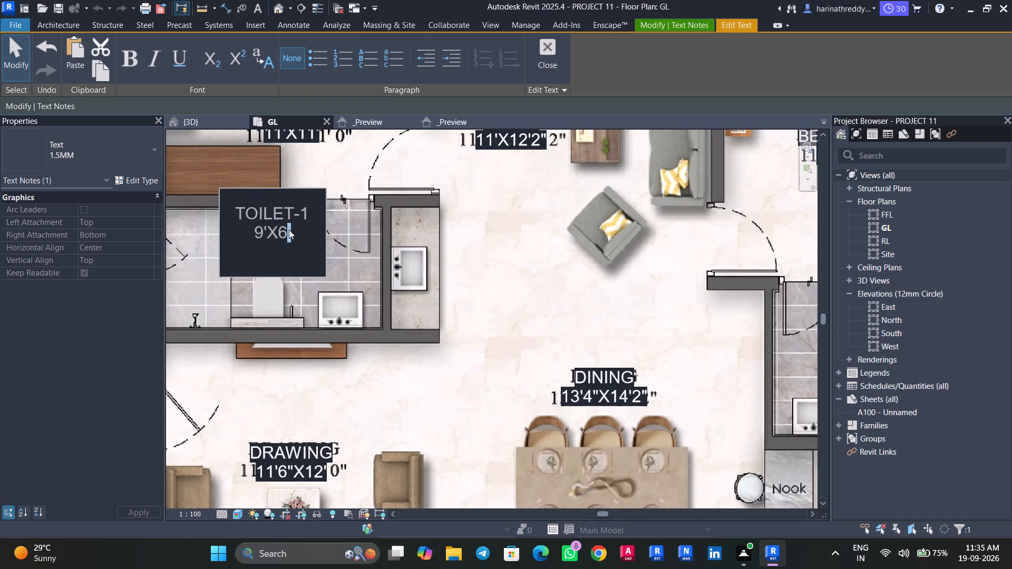
pyautogui.press('Left')
pyautogui.press('Left')
pyautogui.press('Left')
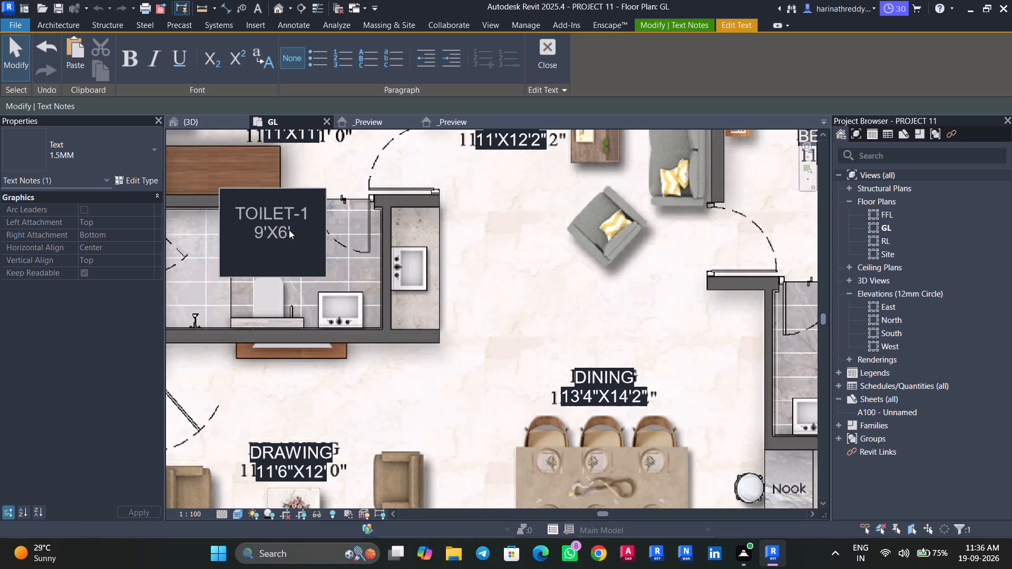
pyautogui.press('Left')
pyautogui.press('Right')
pyautogui.press('3')
pyautogui.hotkey('shift', '"')
pyautogui.press('Right')
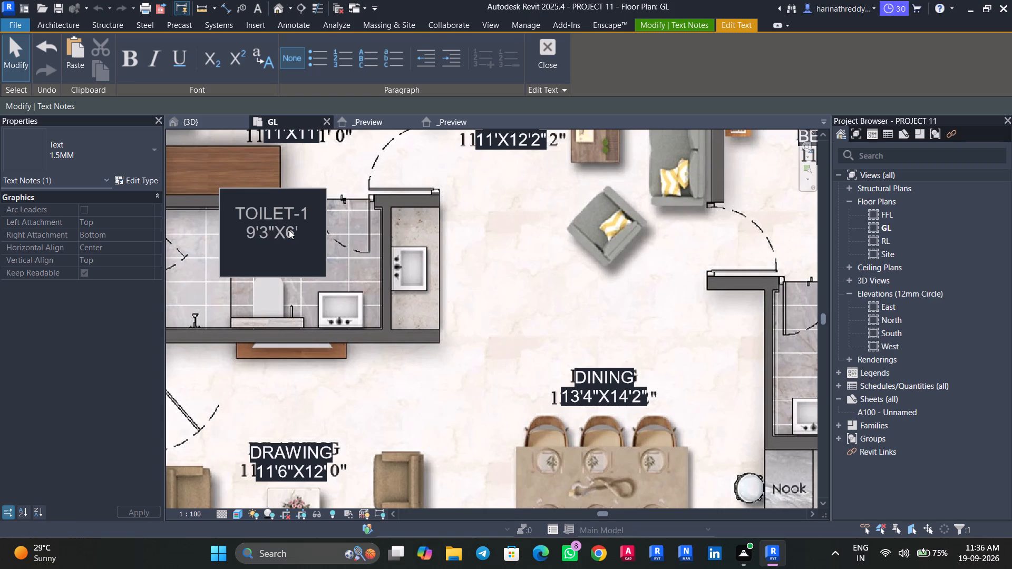
pyautogui.press('Right')
pyautogui.press('BackSpace')
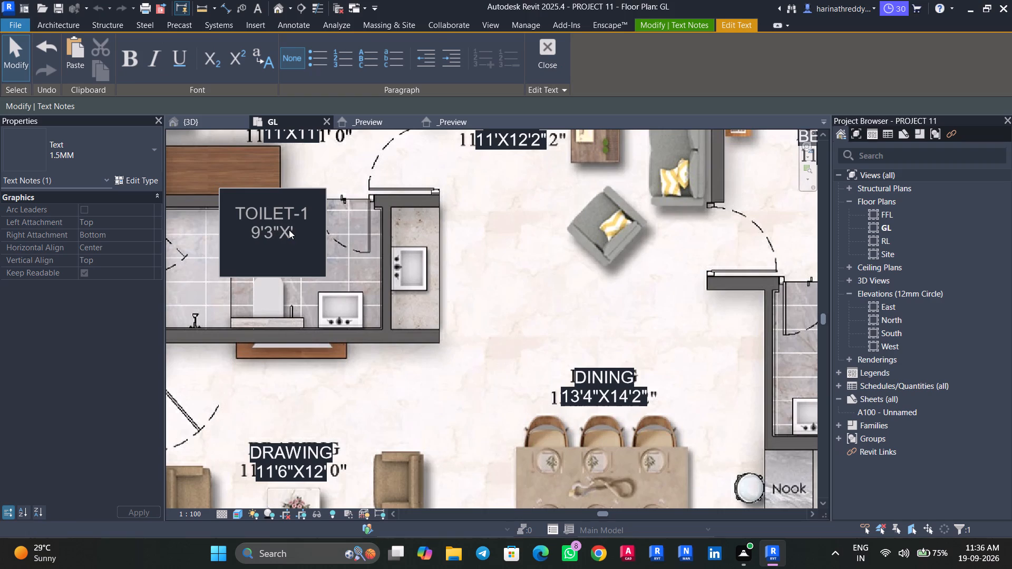
pyautogui.press('5')
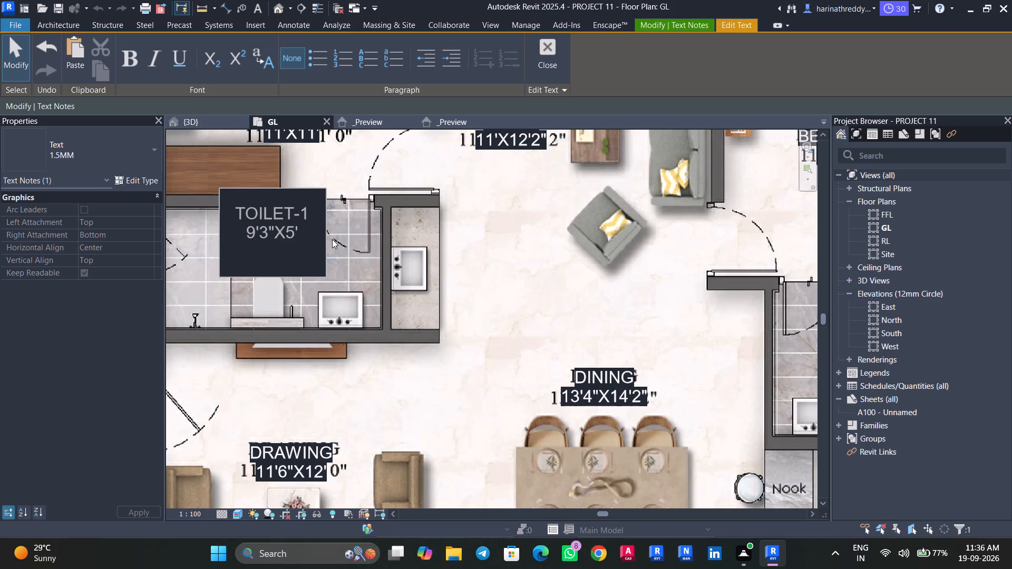
pyautogui.click(332, 239)
# Move the TOILET-1 note back down over the printed TOILET-1 label.
pyautogui.moveTo(220, 188); pyautogui.dragTo(223, 210)
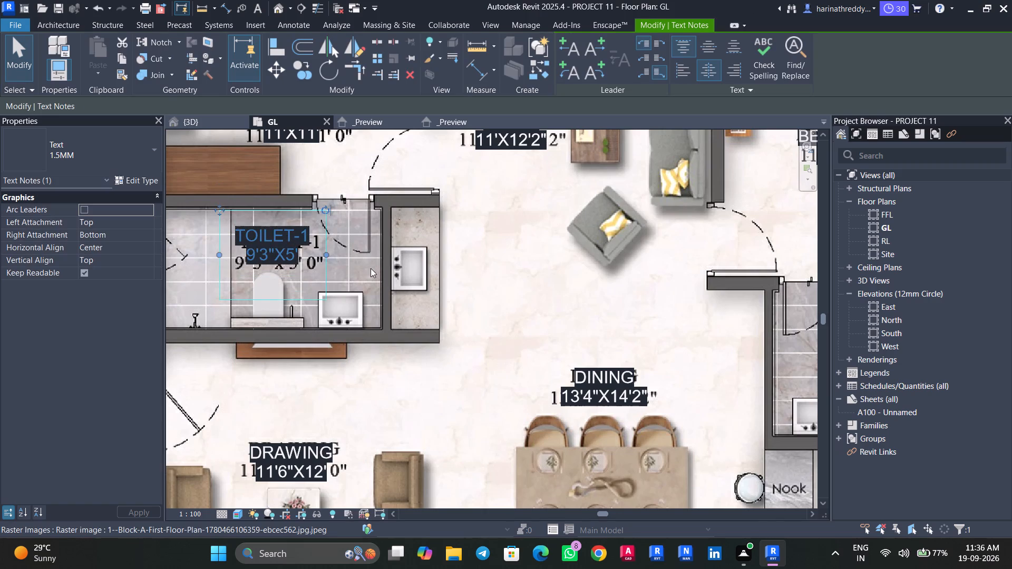
# Look over the lobby and the neighbouring 1992 Sft. flat for rooms still lacking text notes.
pyautogui.scroll(-6, 381, 274)
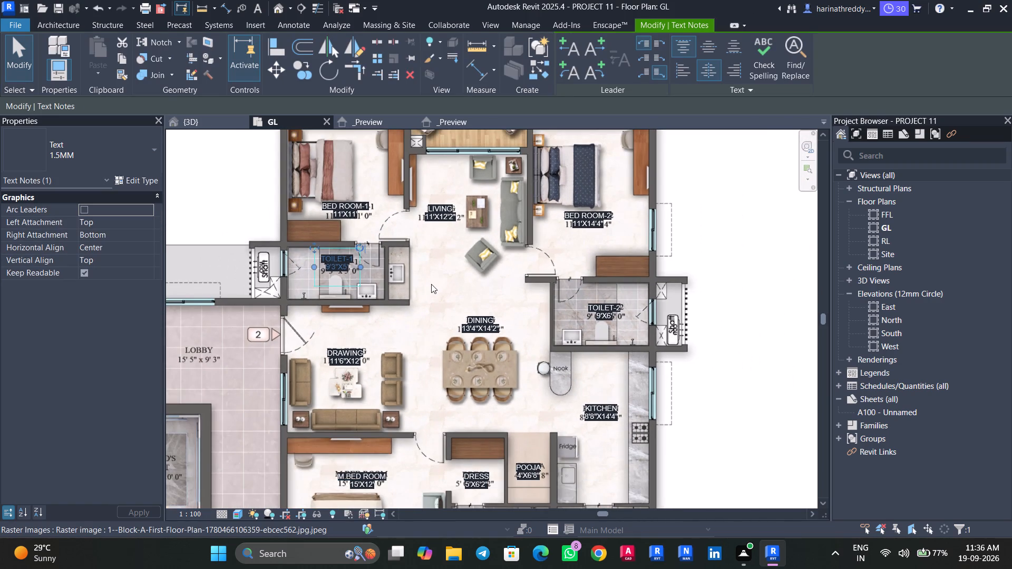
pyautogui.scroll(-4, 431, 285)
pyautogui.moveTo(434, 286); pyautogui.dragTo(513, 257, button='middle')
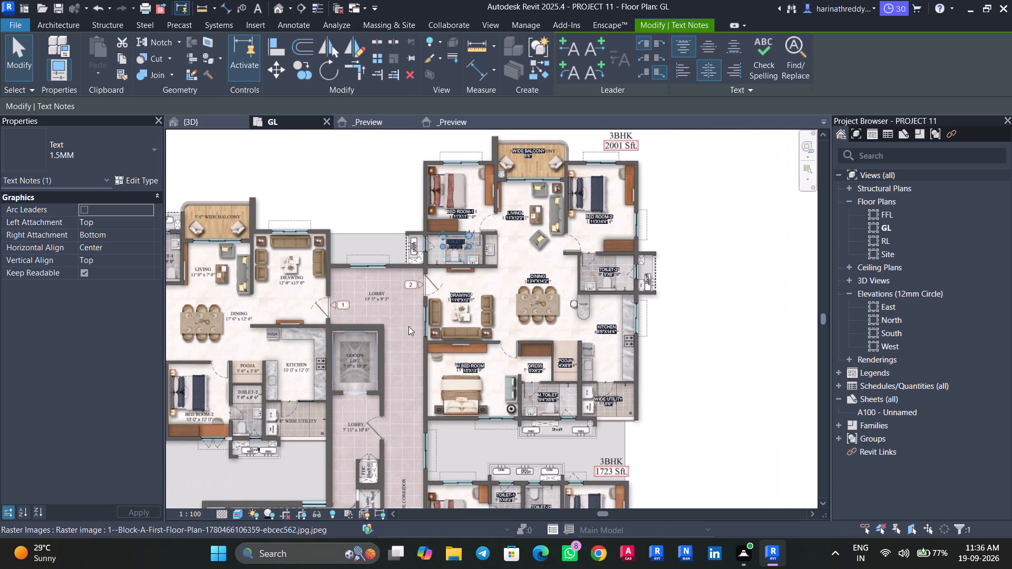
pyautogui.moveTo(408, 326); pyautogui.dragTo(458, 312, button='middle')
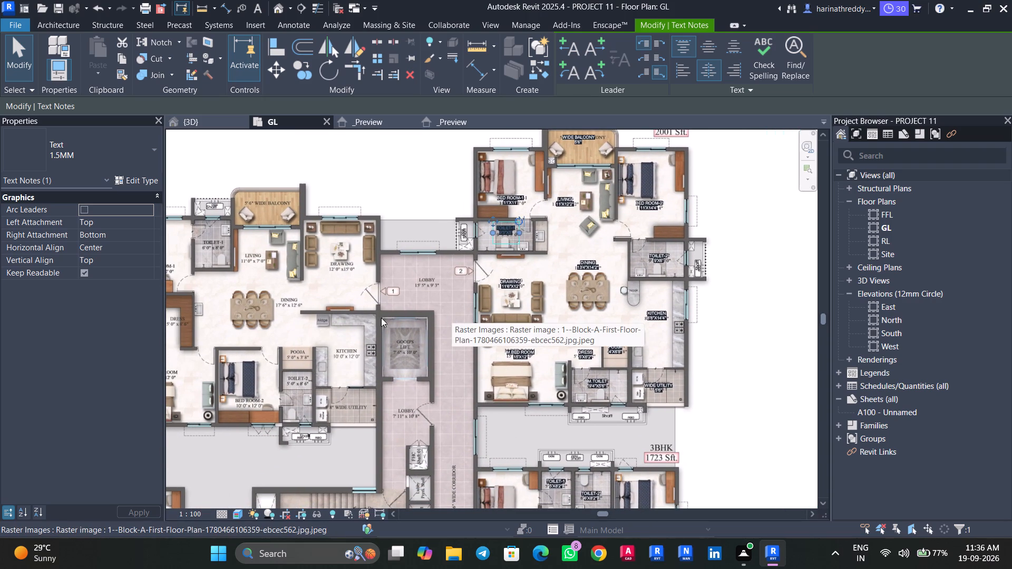
pyautogui.moveTo(381, 318); pyautogui.dragTo(430, 324, button='middle')
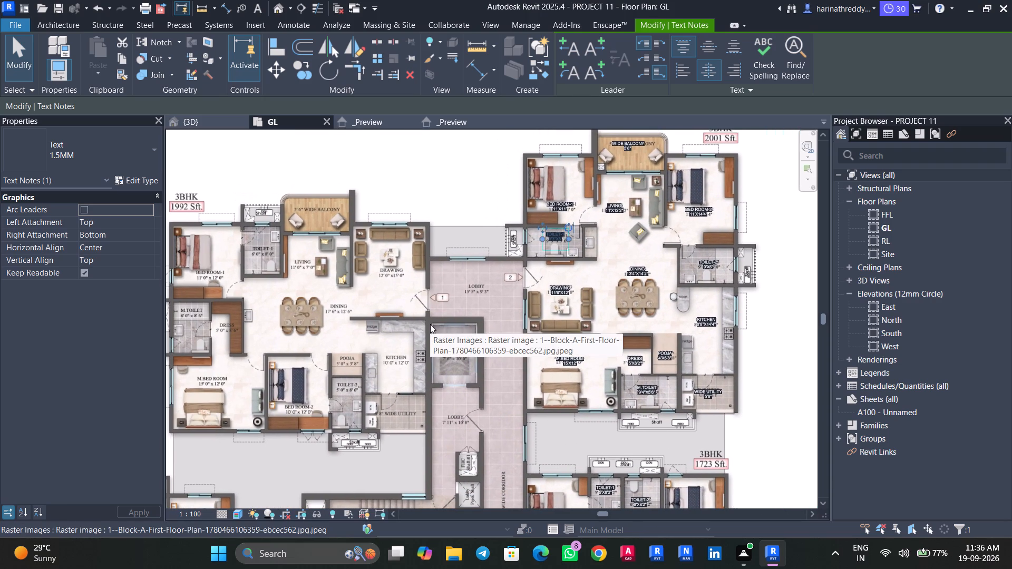
pyautogui.click(470, 297)
pyautogui.press('Escape')
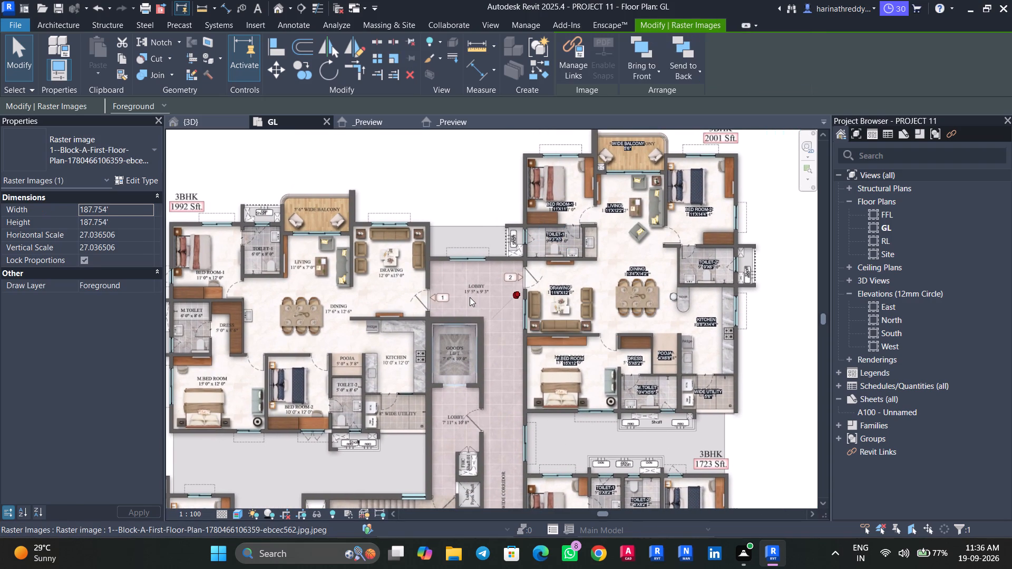
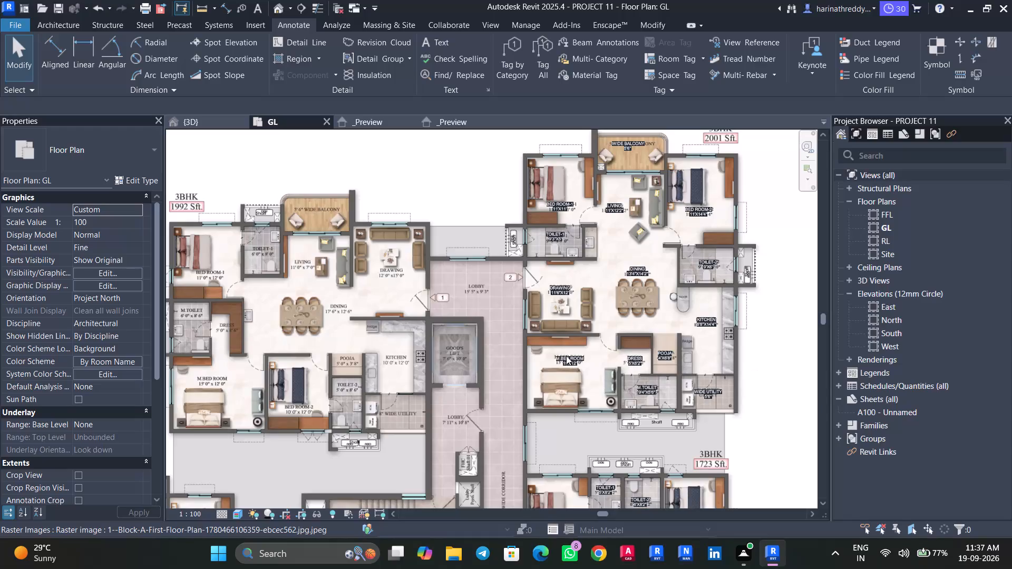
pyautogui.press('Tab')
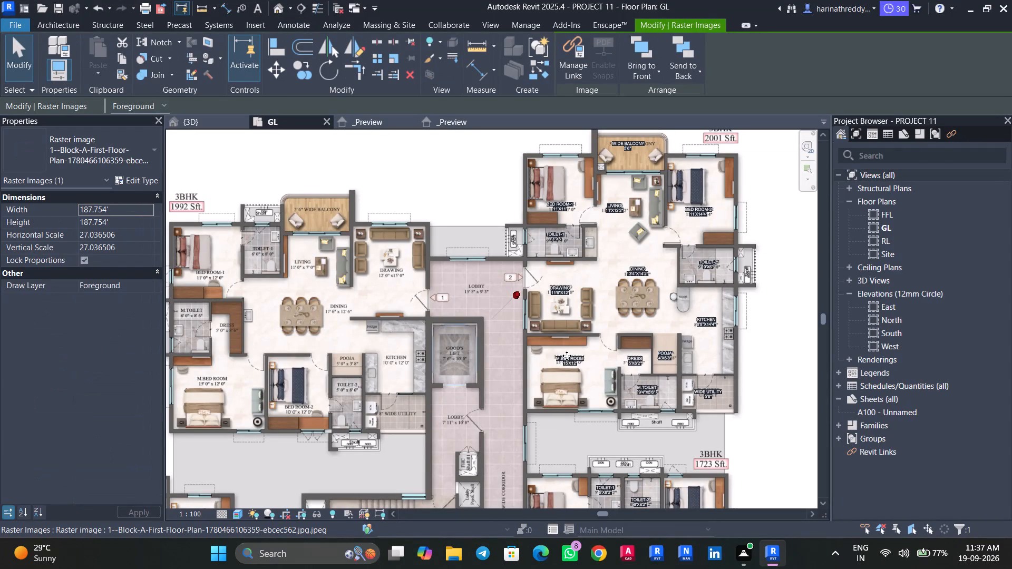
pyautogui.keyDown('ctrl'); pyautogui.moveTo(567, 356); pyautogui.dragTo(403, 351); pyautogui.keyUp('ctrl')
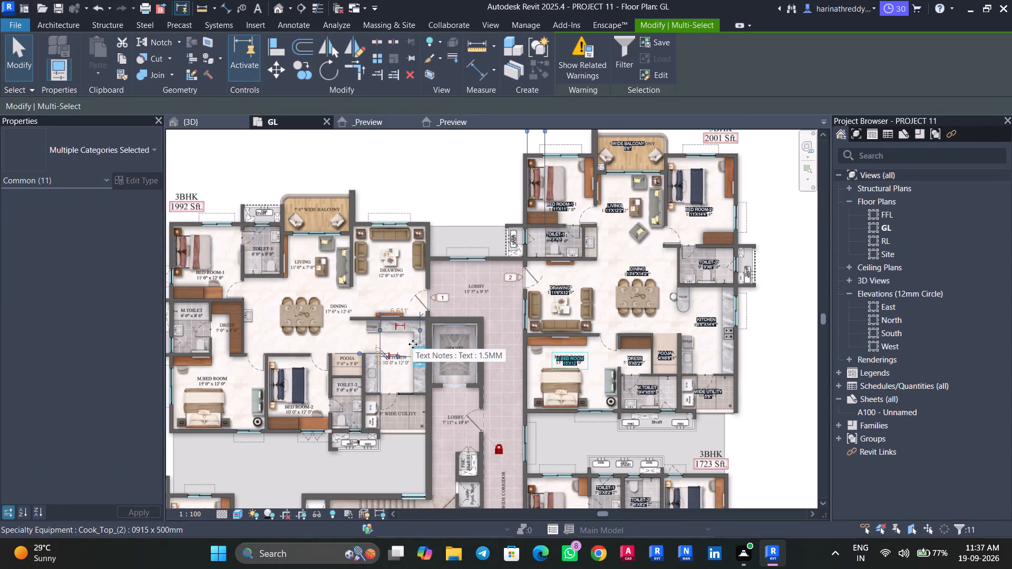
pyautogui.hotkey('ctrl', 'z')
# Copy the M.BED ROOM note from the 2001 Sft. flat into the kitchen of the 1992 Sft. flat.
pyautogui.scroll(-5, 453, 358)
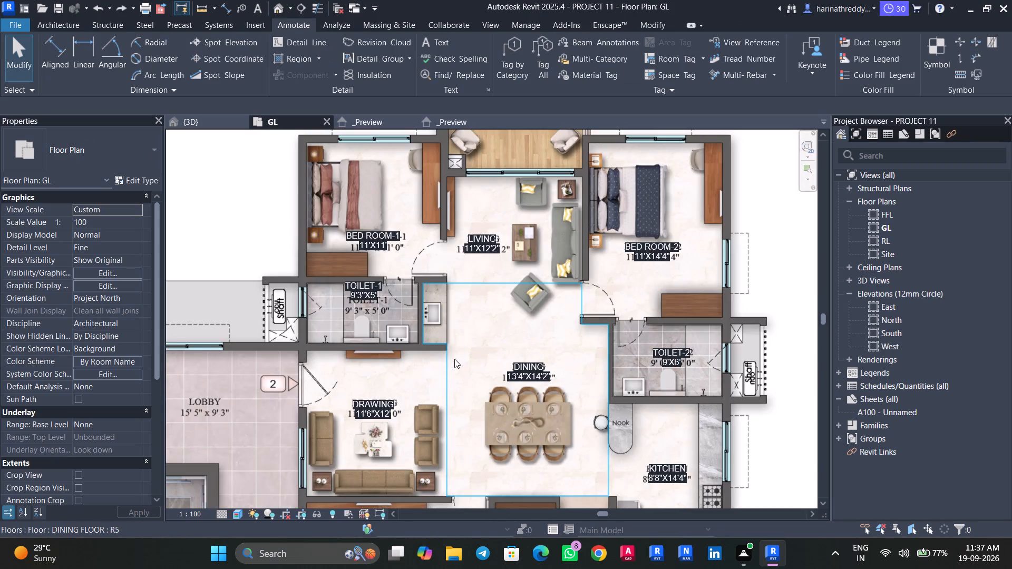
pyautogui.scroll(-7, 454, 359)
pyautogui.moveTo(454, 361); pyautogui.dragTo(469, 345, button='middle')
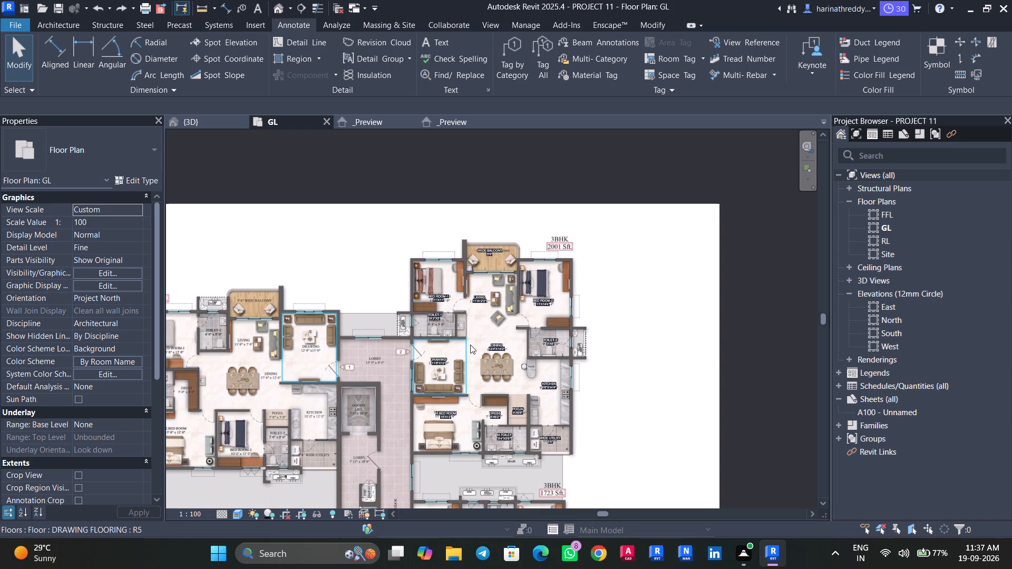
pyautogui.scroll(6, 434, 413)
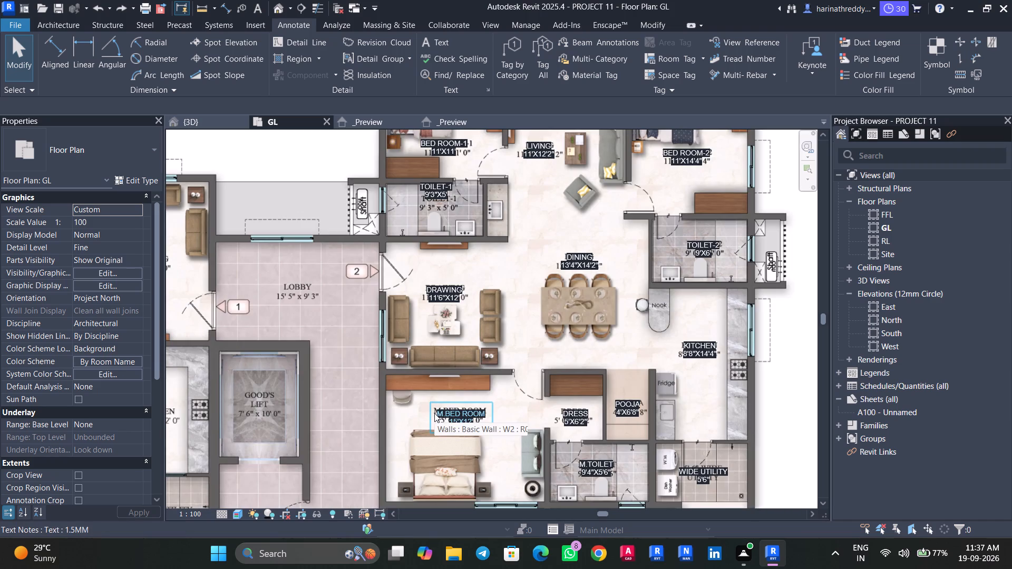
pyautogui.click(434, 413)
pyautogui.scroll(-5, 434, 413)
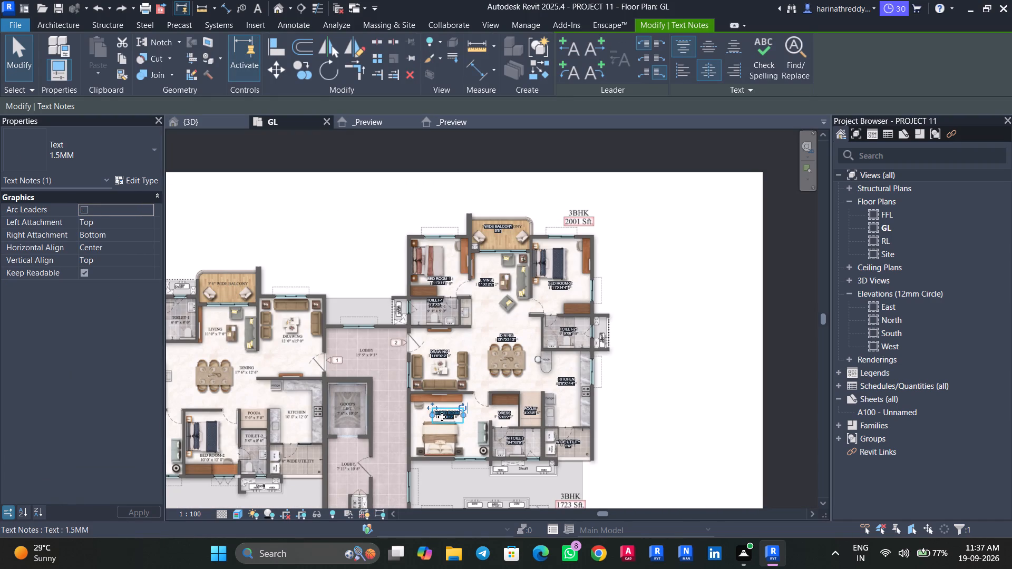
pyautogui.keyDown('ctrl'); pyautogui.moveTo(442, 417); pyautogui.dragTo(289, 415); pyautogui.keyUp('ctrl')
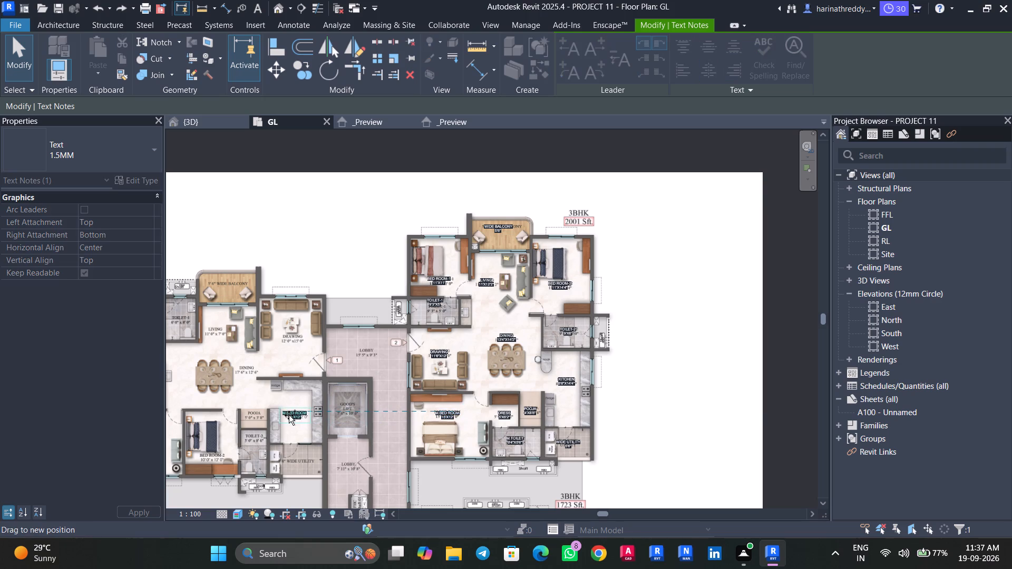
pyautogui.keyDown('ctrl'); pyautogui.moveTo(289, 415); pyautogui.dragTo(296, 416); pyautogui.keyUp('ctrl')
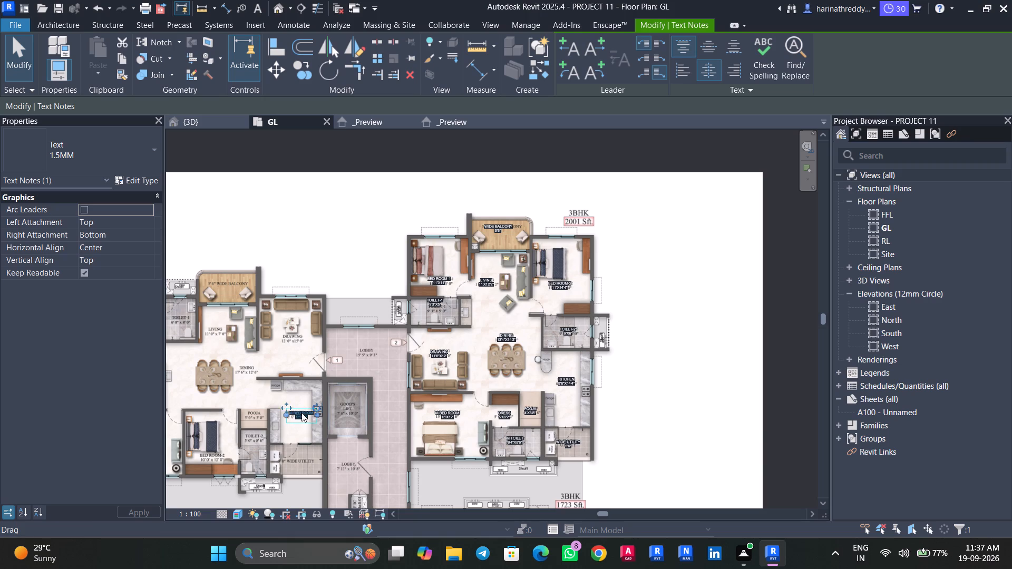
# Move the copied M.BED ROOM note up clear of the 1992 Sft. flat's printed KITCHEN label.
pyautogui.scroll(11, 308, 423)
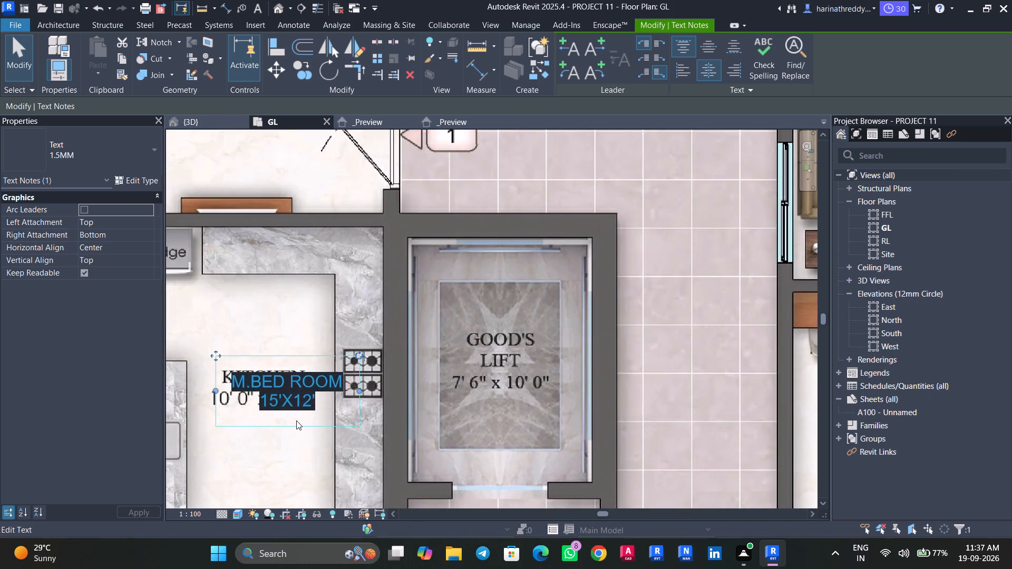
pyautogui.scroll(-5, 296, 420)
pyautogui.moveTo(296, 420); pyautogui.dragTo(355, 418, button='middle')
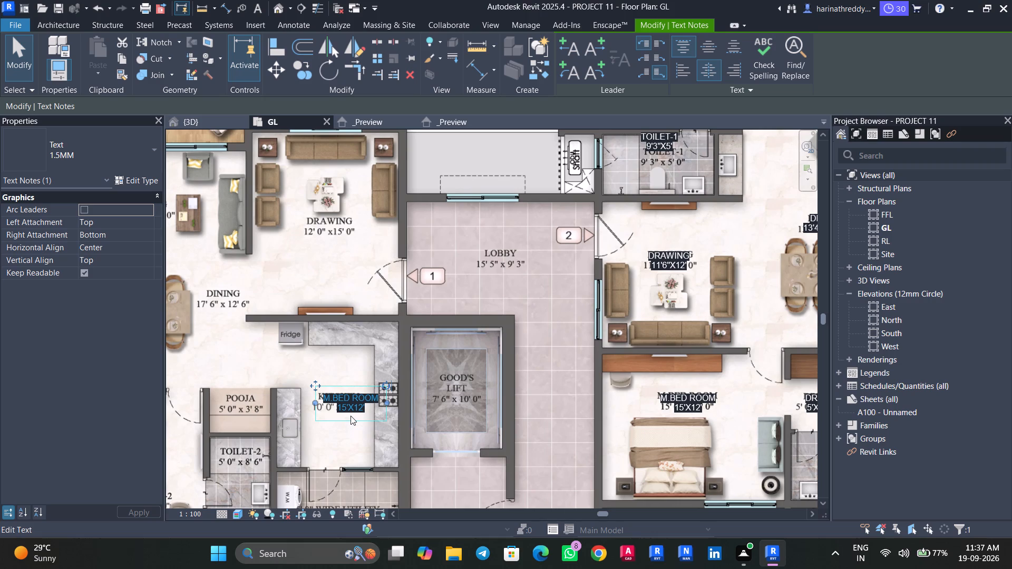
pyautogui.scroll(2, 350, 416)
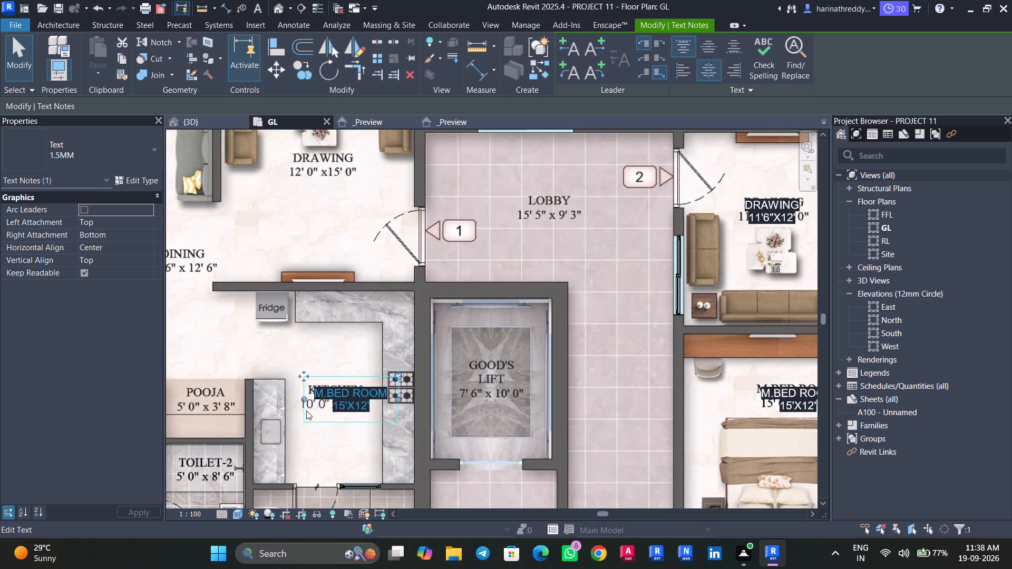
pyautogui.moveTo(307, 376); pyautogui.dragTo(294, 351)
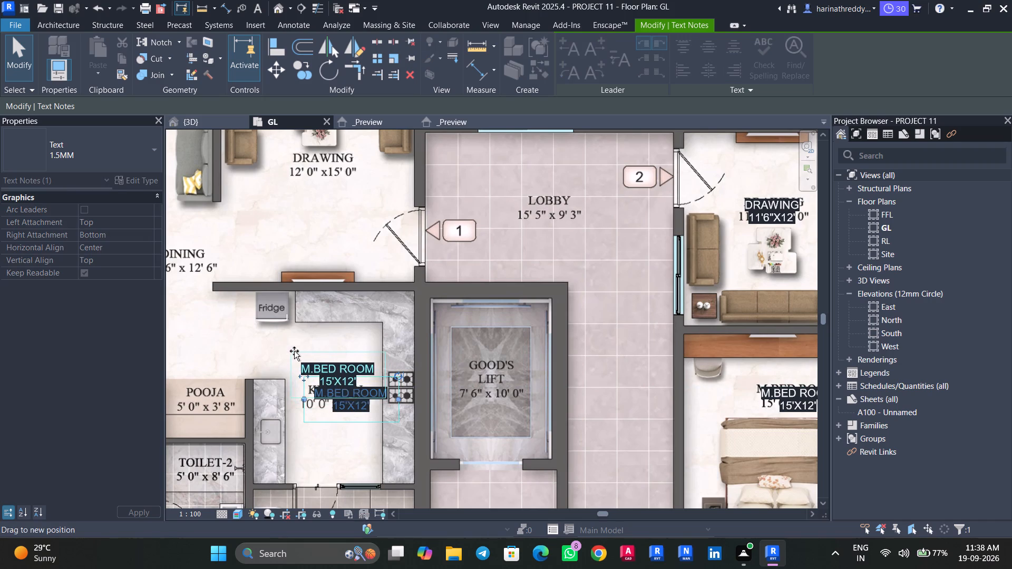
pyautogui.moveTo(294, 351); pyautogui.dragTo(294, 345)
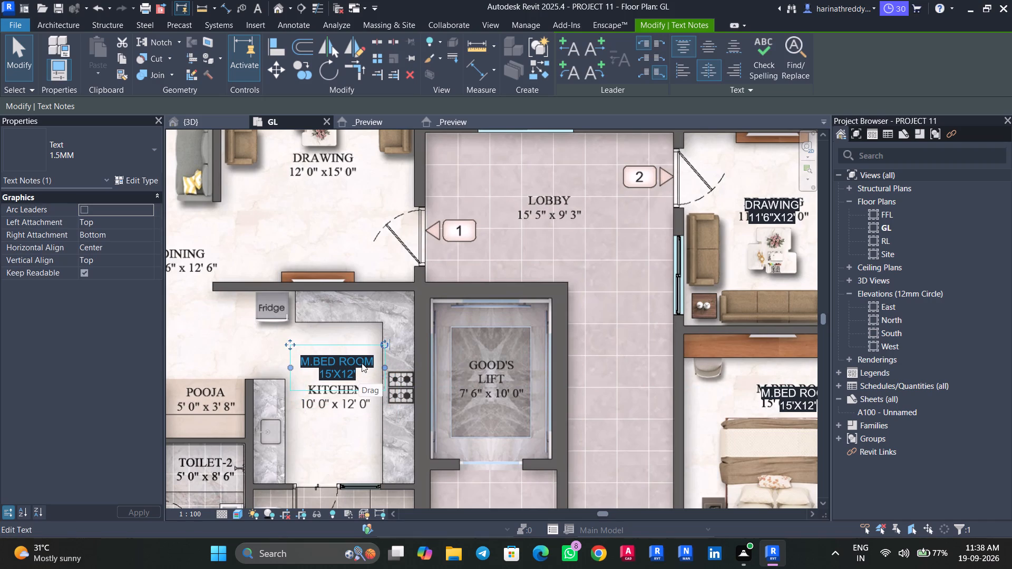
# Change the first line of the copied note to KITCHEN.
pyautogui.doubleClick(372, 363)
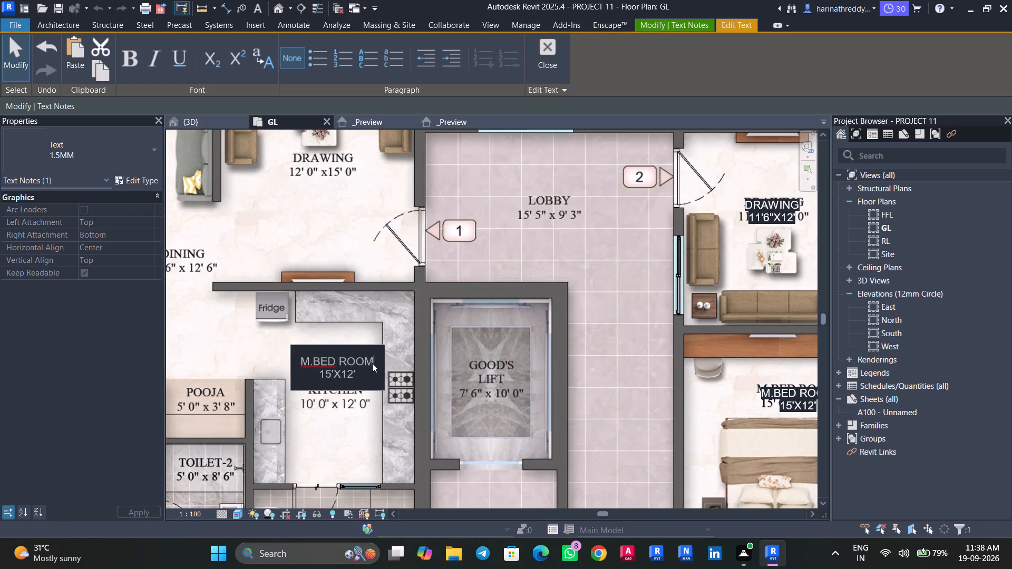
pyautogui.moveTo(372, 363); pyautogui.dragTo(294, 361)
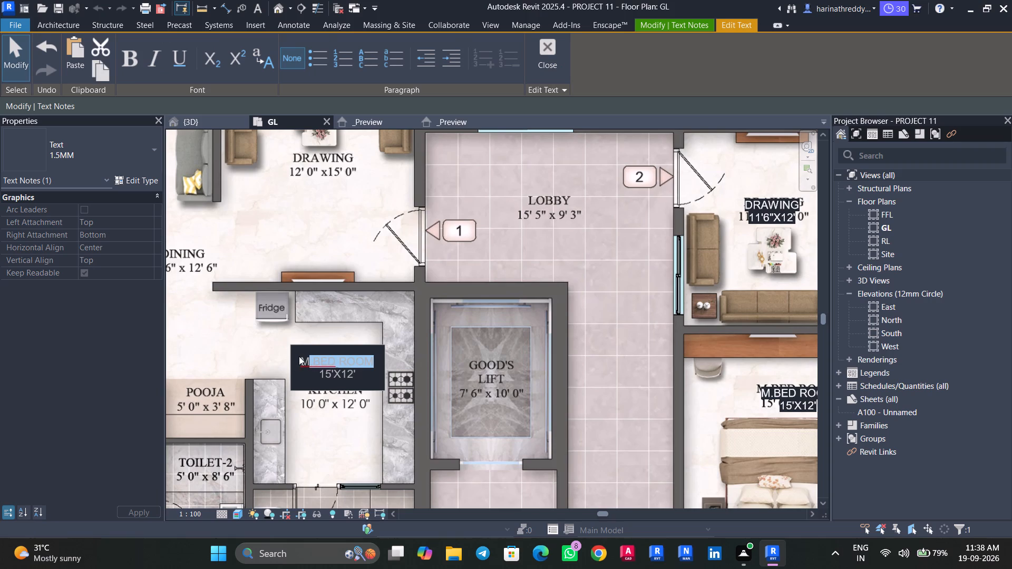
pyautogui.write('KITECHEM')
pyautogui.press('BackSpace')
pyautogui.press('BackSpace')
pyautogui.press('BackSpace')
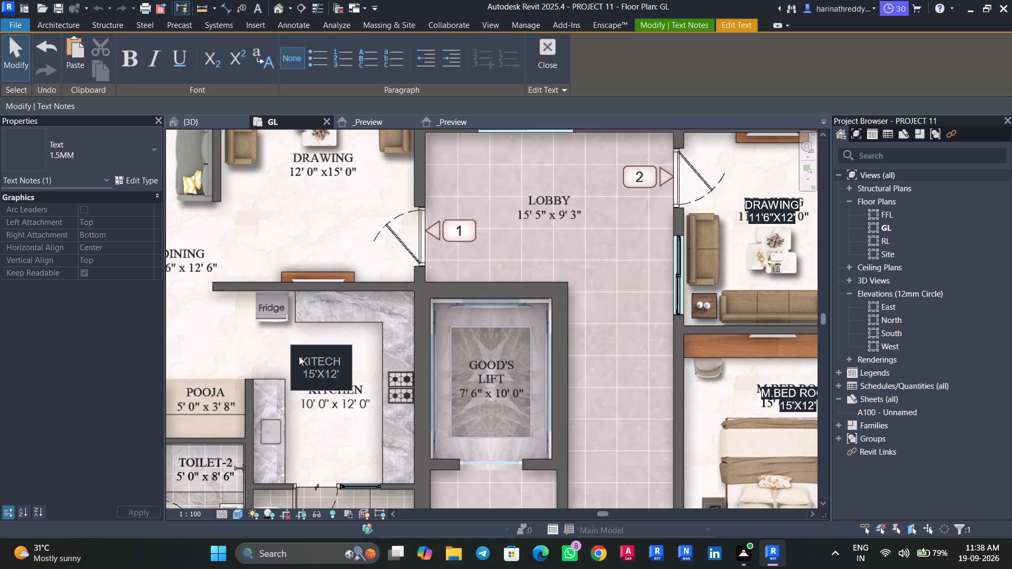
pyautogui.press('BackSpace')
pyautogui.press('BackSpace')
pyautogui.write('CHEN')
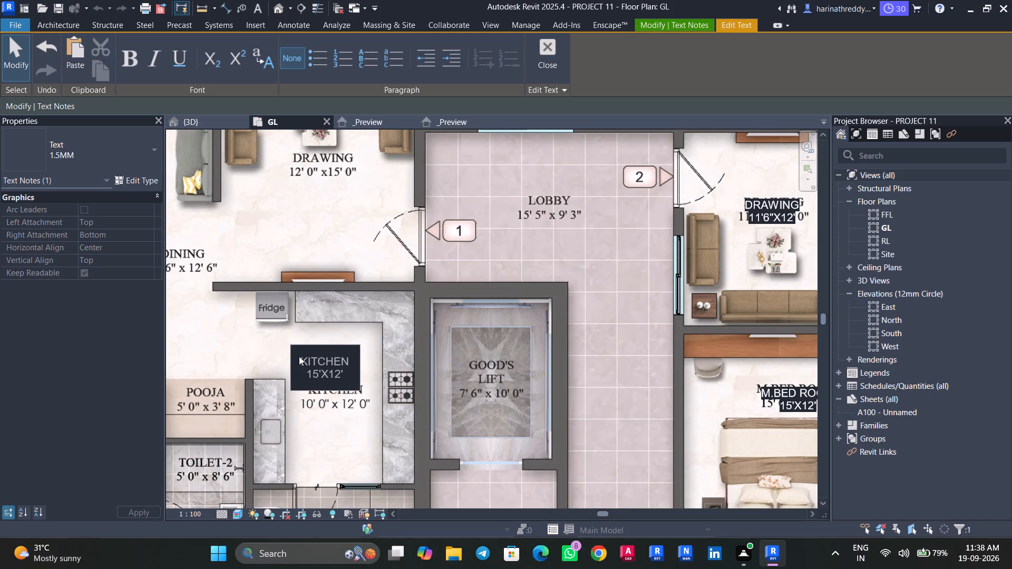
# Set the second line of the KITCHEN note to 10'X12' and finish editing the text.
pyautogui.press('Down')
pyautogui.press('Left')
pyautogui.press('Left')
pyautogui.press('Left')
pyautogui.press('Left')
pyautogui.press('Left')
pyautogui.press('BackSpace')
pyautogui.press('0')
pyautogui.scroll(1, 326, 342)
pyautogui.click(332, 331)
# Look over the surrounding flats and core area for rooms still lacking text notes.
pyautogui.scroll(-2, 332, 331)
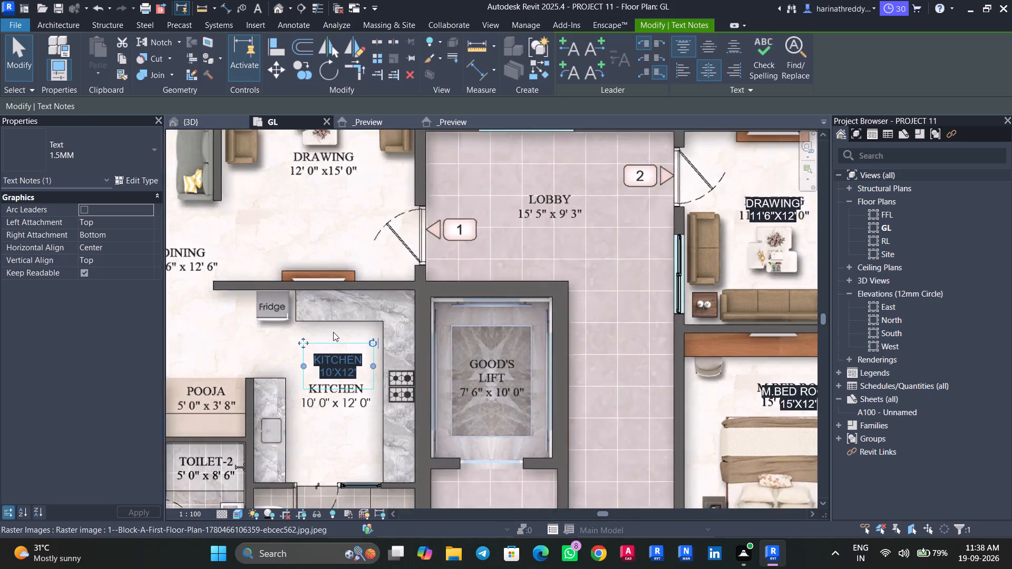
pyautogui.scroll(-3, 333, 332)
pyautogui.moveTo(335, 337); pyautogui.dragTo(416, 348, button='middle')
pyautogui.scroll(-6, 417, 348)
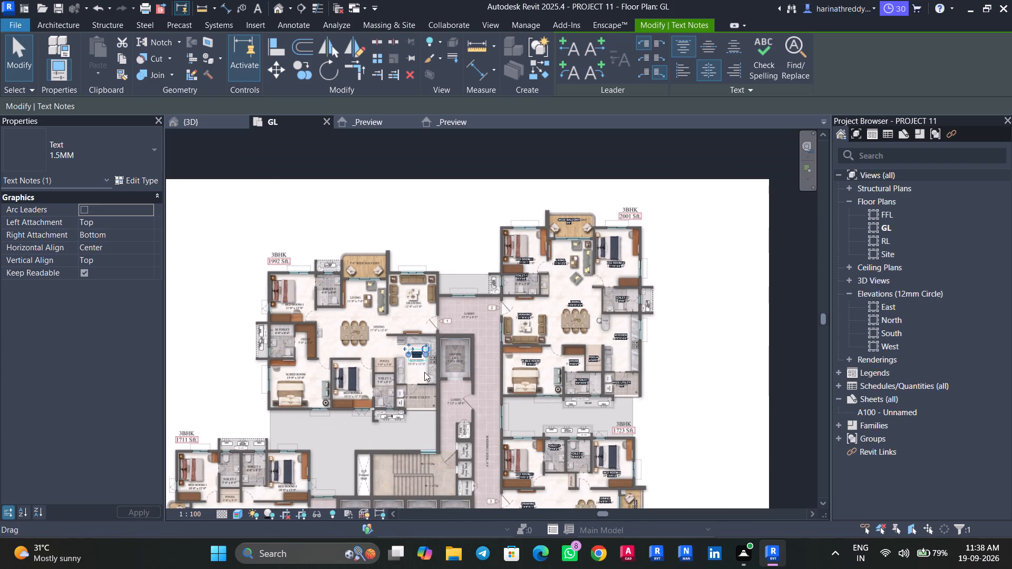
pyautogui.moveTo(424, 394); pyautogui.dragTo(495, 273, button='middle')
pyautogui.moveTo(469, 326); pyautogui.dragTo(453, 283, button='middle')
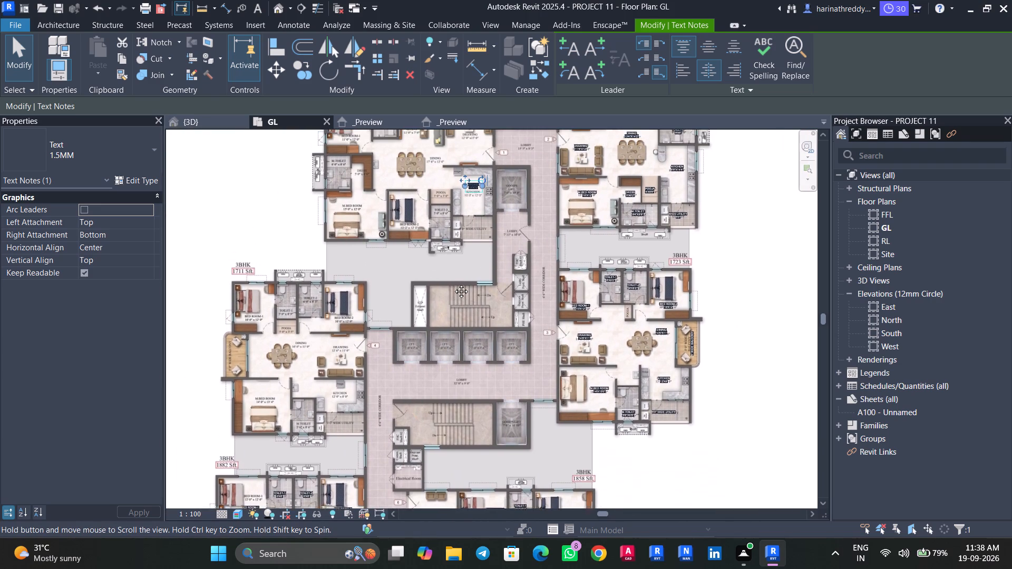
pyautogui.moveTo(453, 283); pyautogui.dragTo(437, 380, button='middle')
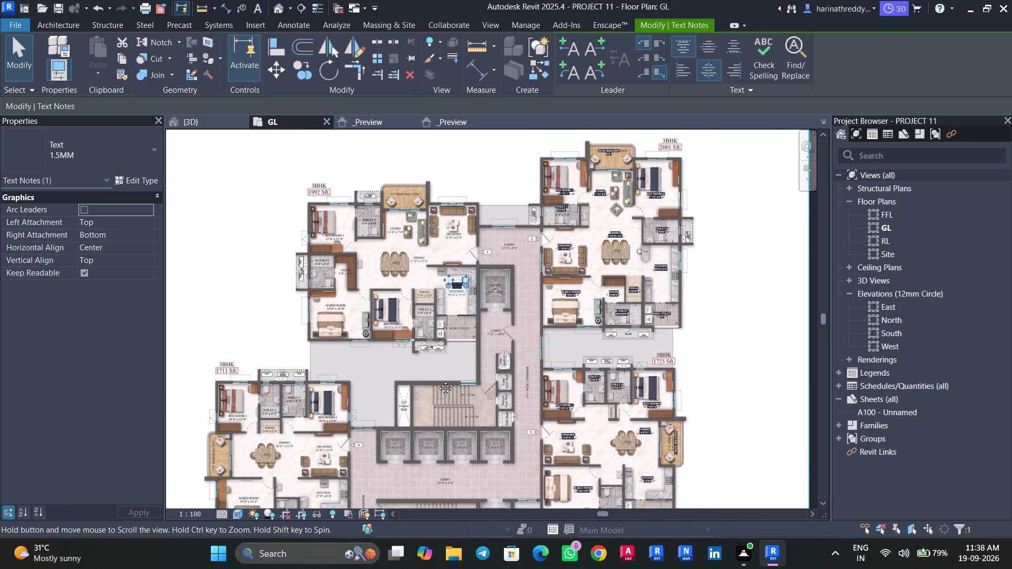
pyautogui.moveTo(437, 380); pyautogui.dragTo(439, 382, button='middle')
# Copy the KITCHEN note onto the printed WIDE UTILITY, TOILET-2 and POOJA labels of the 1992 Sft. flat.
pyautogui.scroll(7, 440, 337)
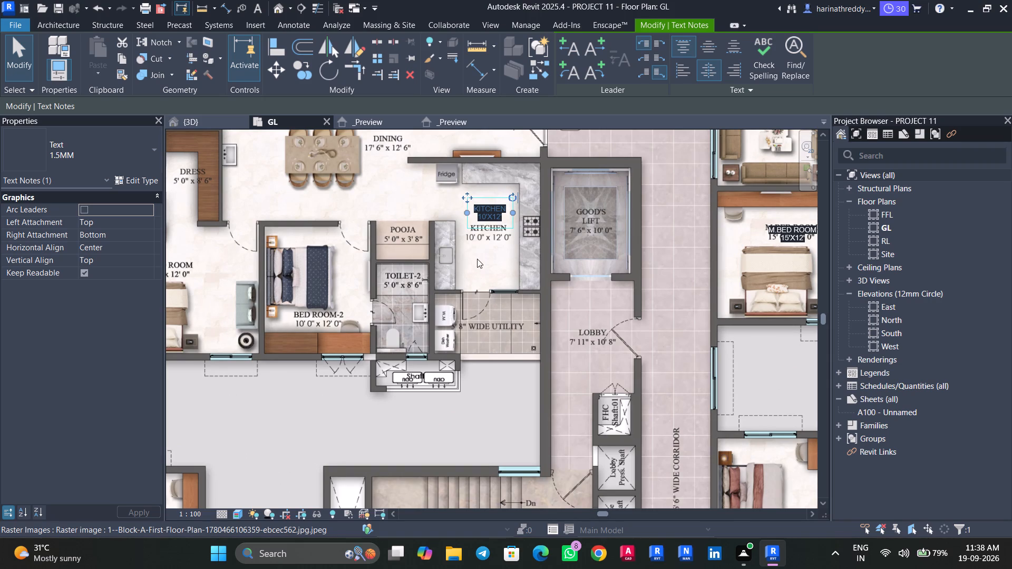
pyautogui.moveTo(477, 259); pyautogui.dragTo(474, 305, button='middle')
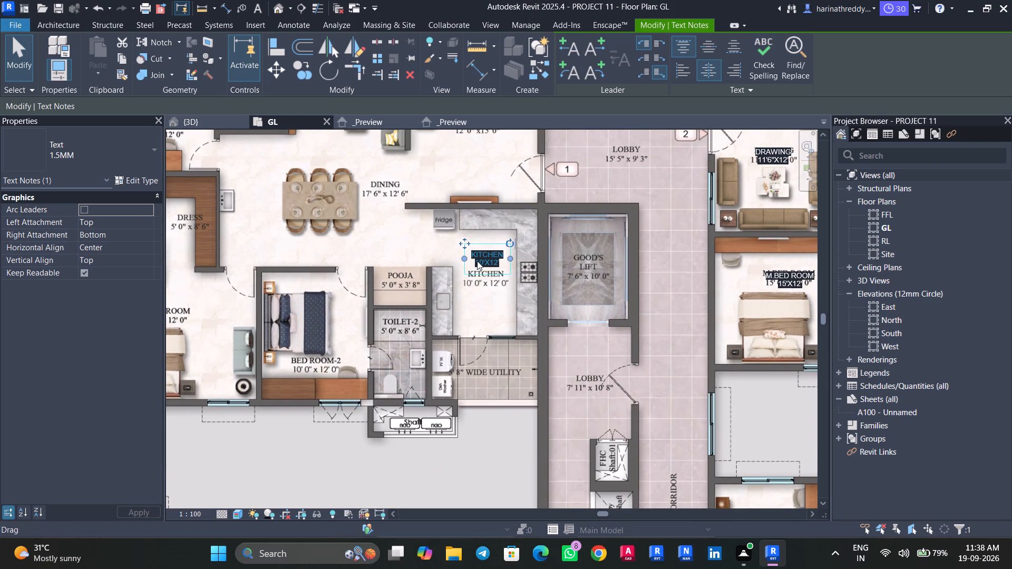
pyautogui.keyDown('ctrl'); pyautogui.moveTo(477, 261); pyautogui.dragTo(479, 373); pyautogui.keyUp('ctrl')
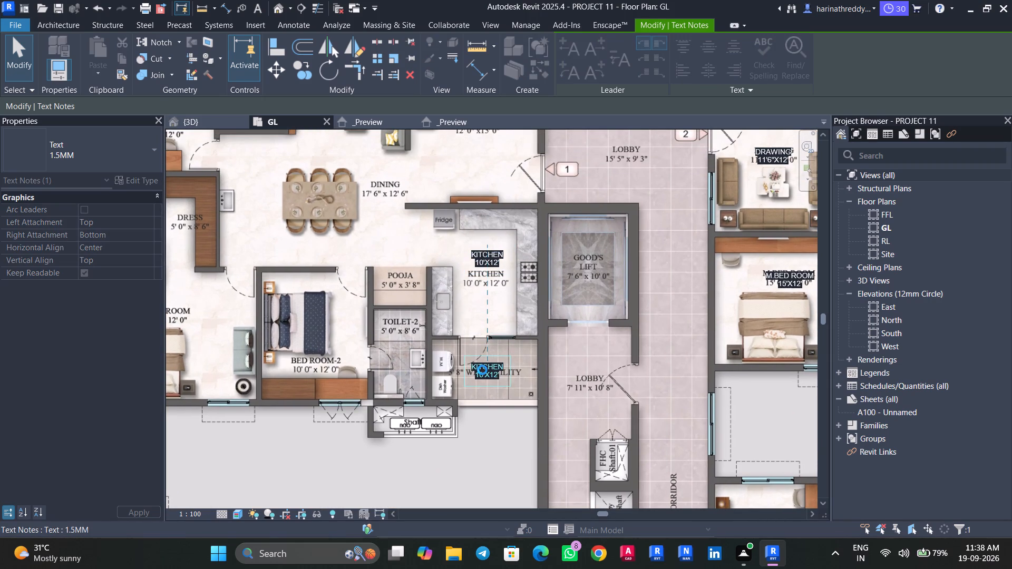
pyautogui.keyDown('ctrl'); pyautogui.moveTo(482, 370); pyautogui.dragTo(432, 348); pyautogui.keyUp('ctrl')
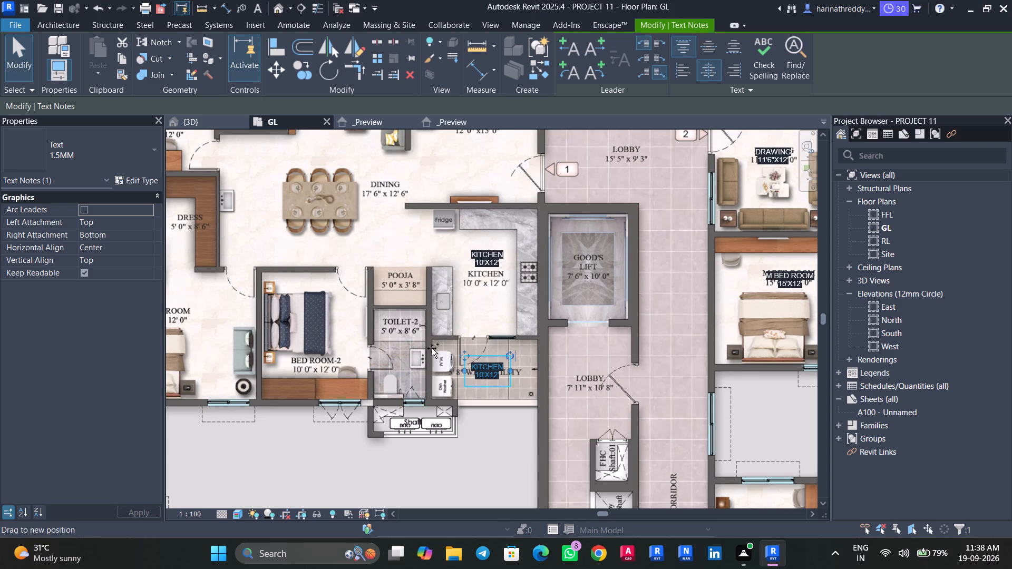
pyautogui.keyDown('ctrl'); pyautogui.moveTo(432, 348); pyautogui.dragTo(396, 322); pyautogui.keyUp('ctrl')
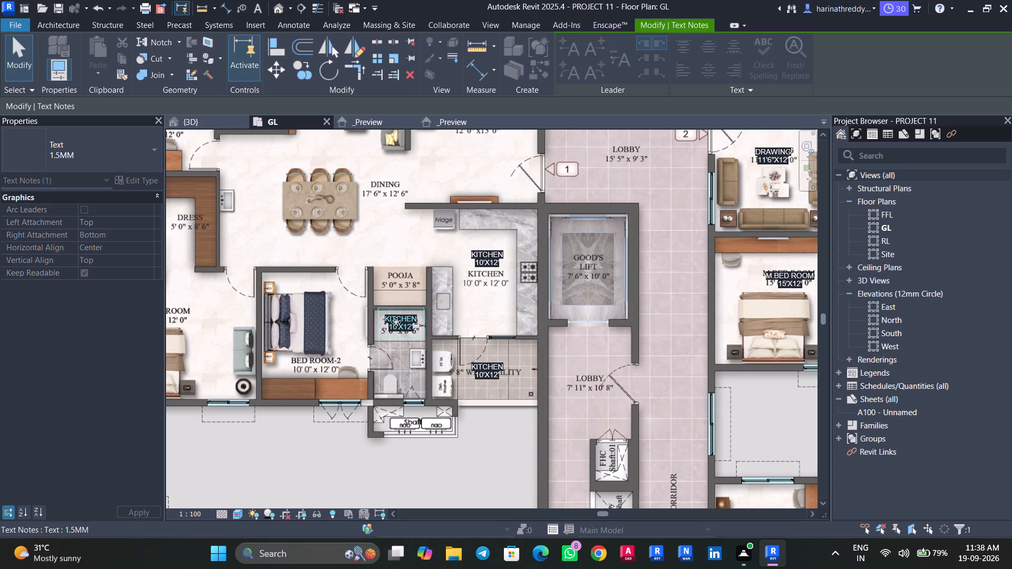
pyautogui.keyDown('ctrl'); pyautogui.moveTo(396, 322); pyautogui.dragTo(397, 283); pyautogui.keyUp('ctrl')
# Copy the KITCHEN note onto the printed BED ROOM-2 and M.BED ROOM labels of the 1992 Sft. flat.
pyautogui.moveTo(397, 283); pyautogui.dragTo(439, 302, button='middle')
pyautogui.moveTo(439, 302); pyautogui.dragTo(460, 295, button='middle')
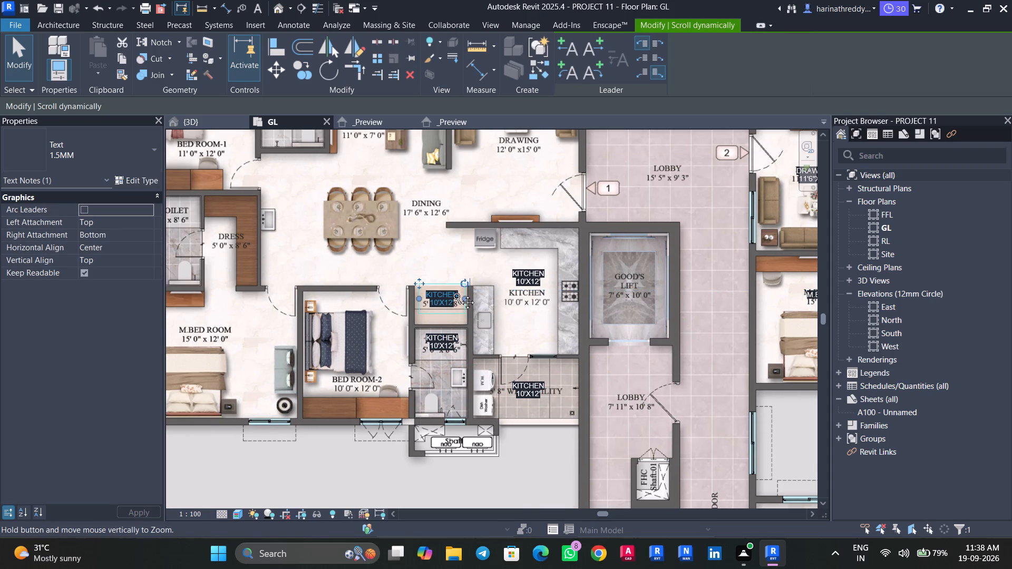
pyautogui.moveTo(460, 295); pyautogui.dragTo(500, 259, button='middle')
pyautogui.keyDown('ctrl'); pyautogui.moveTo(487, 260); pyautogui.dragTo(481, 267); pyautogui.keyUp('ctrl')
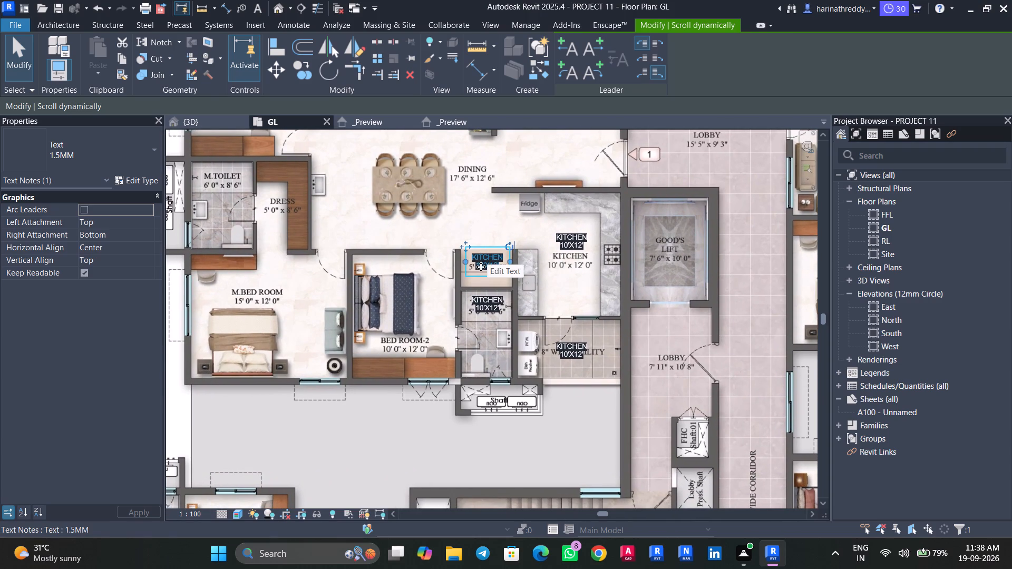
pyautogui.keyDown('ctrl'); pyautogui.moveTo(481, 267); pyautogui.dragTo(404, 341); pyautogui.keyUp('ctrl')
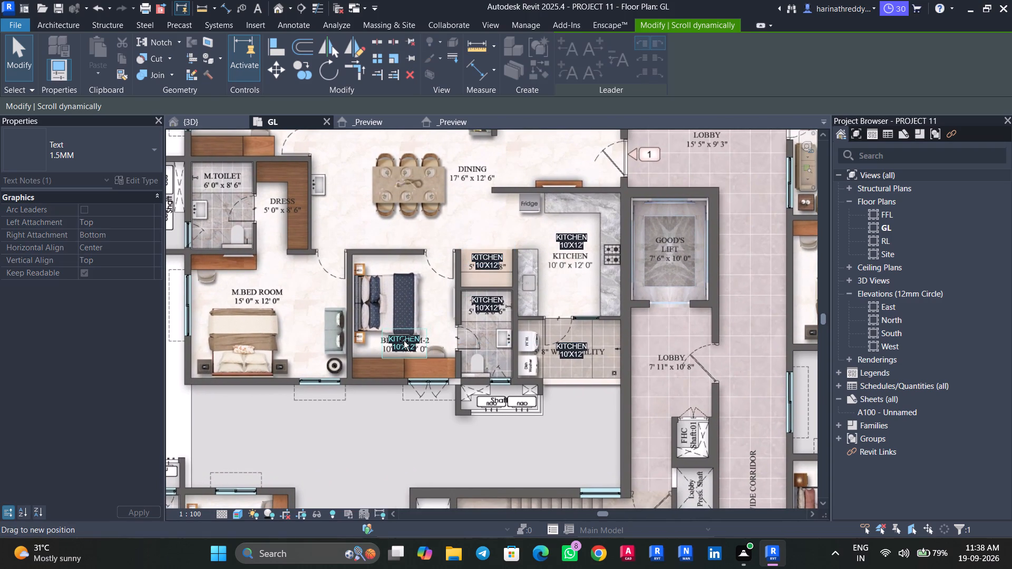
pyautogui.keyDown('ctrl'); pyautogui.moveTo(404, 341); pyautogui.dragTo(403, 342); pyautogui.keyUp('ctrl')
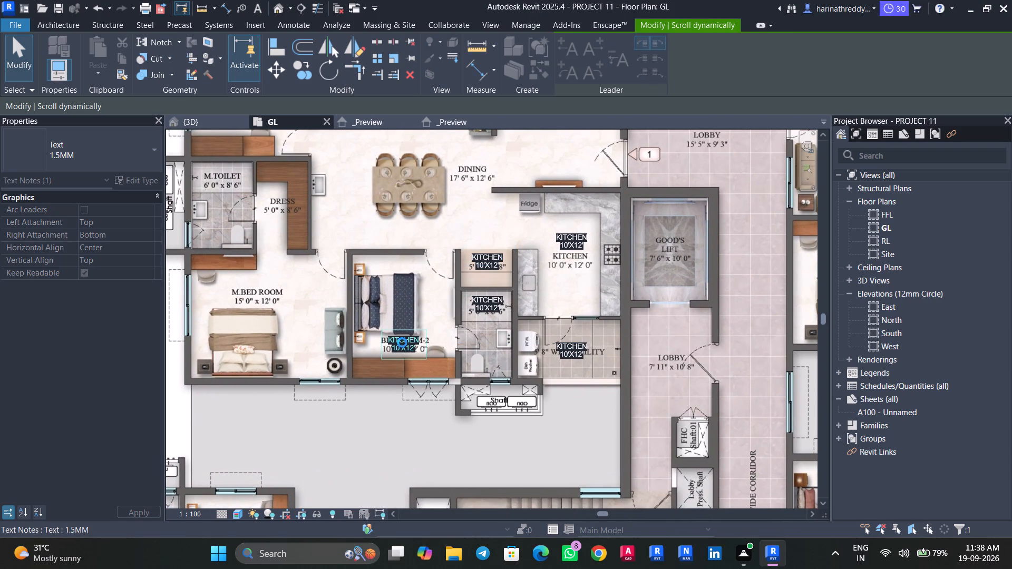
pyautogui.moveTo(402, 342); pyautogui.dragTo(496, 313, button='middle')
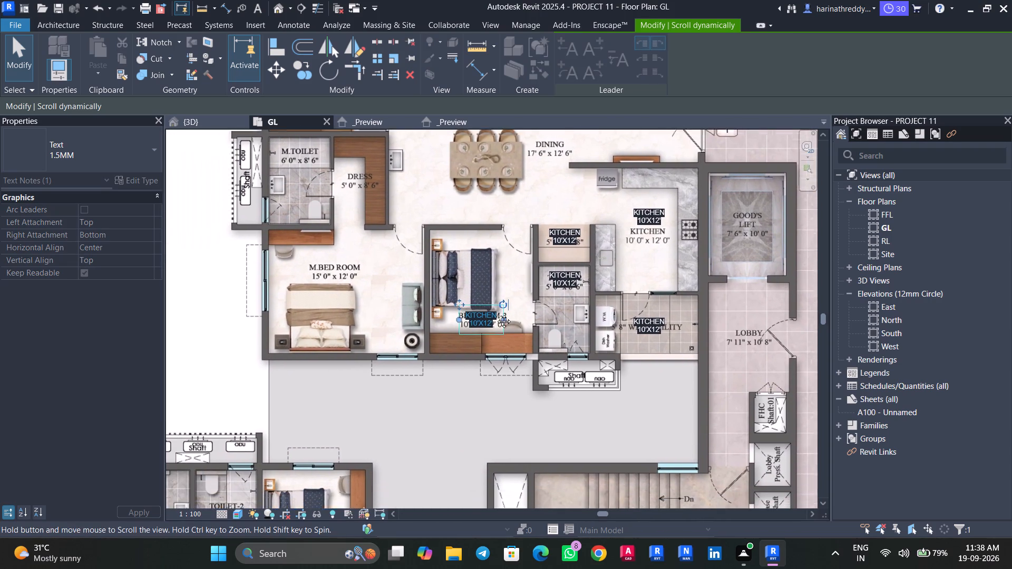
pyautogui.moveTo(496, 313); pyautogui.dragTo(502, 311, button='middle')
pyautogui.keyDown('ctrl'); pyautogui.moveTo(500, 309); pyautogui.dragTo(351, 257); pyautogui.keyUp('ctrl')
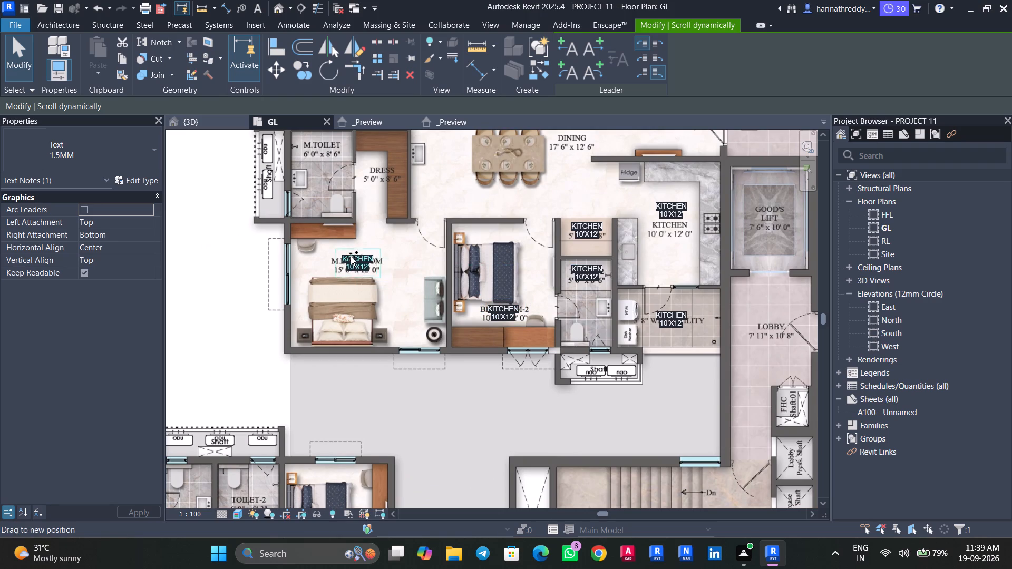
pyautogui.keyDown('ctrl'); pyautogui.moveTo(351, 257); pyautogui.dragTo(350, 259); pyautogui.keyUp('ctrl')
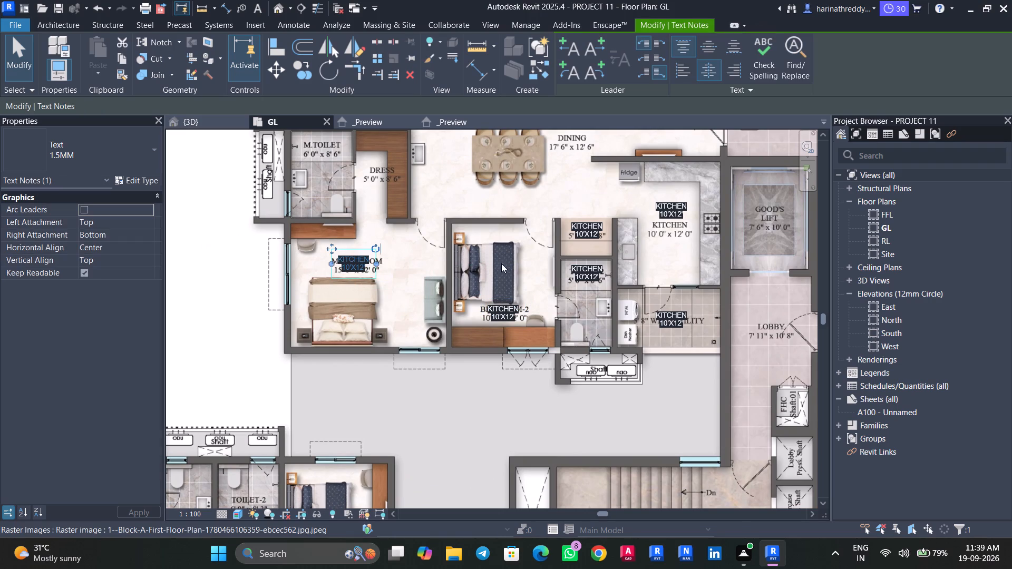
# Change the first line of the KITCHEN note in the 1992 Sft. flat's utility room to WIDE UTILITY.
pyautogui.moveTo(643, 280); pyautogui.dragTo(510, 291, button='middle')
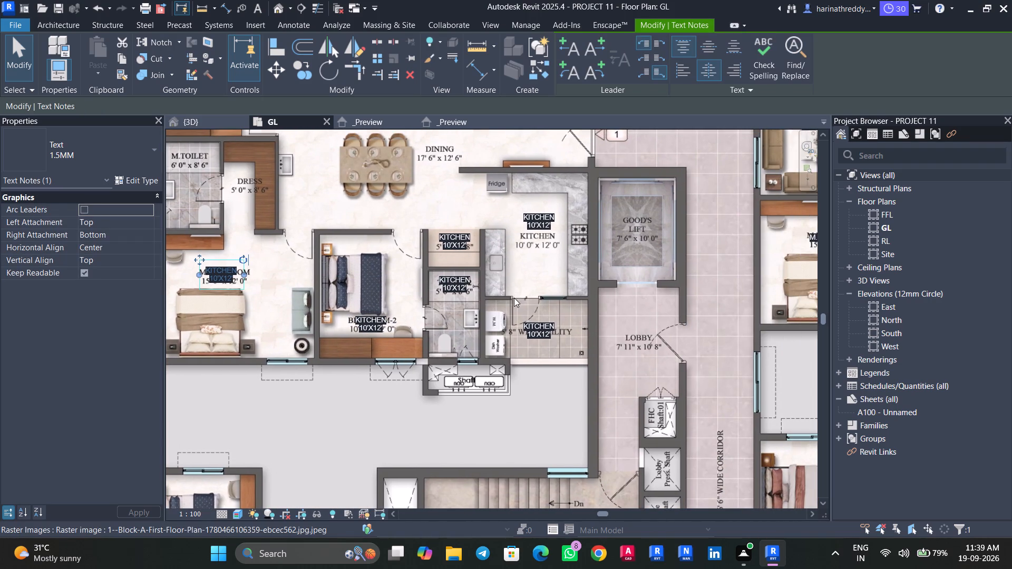
pyautogui.scroll(6, 513, 298)
pyautogui.click(587, 373)
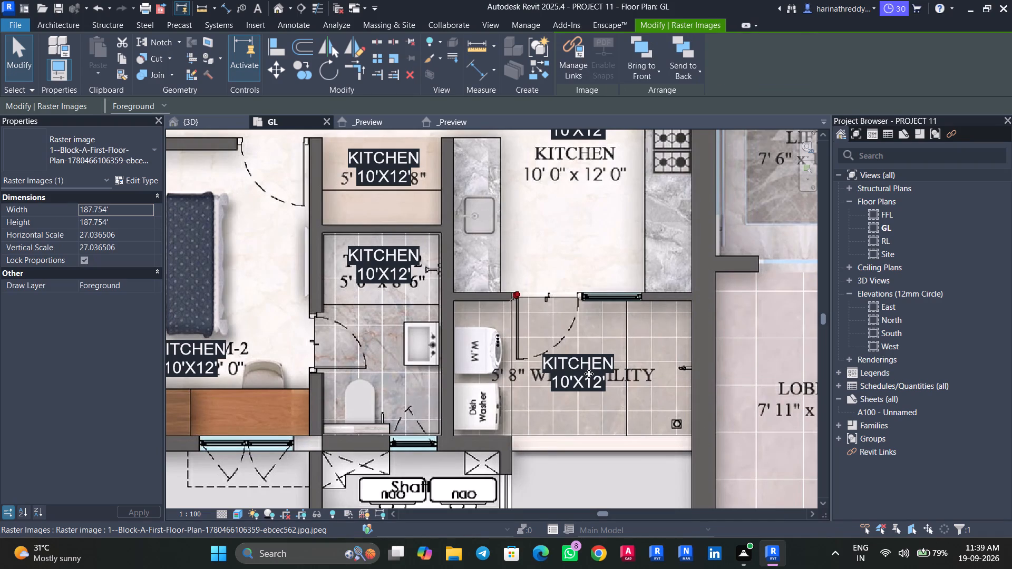
pyautogui.press('Tab')
pyautogui.click(589, 374)
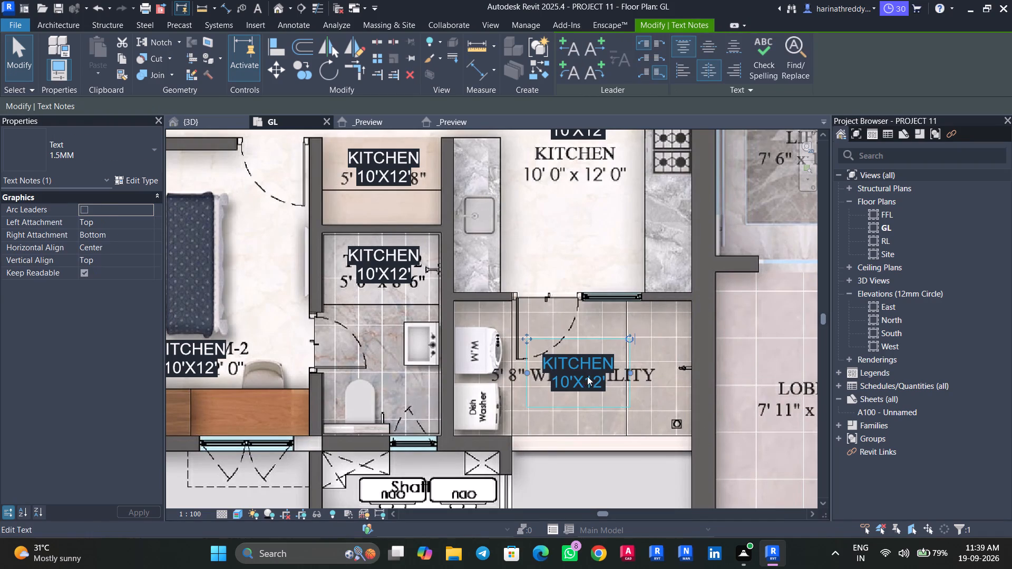
pyautogui.doubleClick(610, 358)
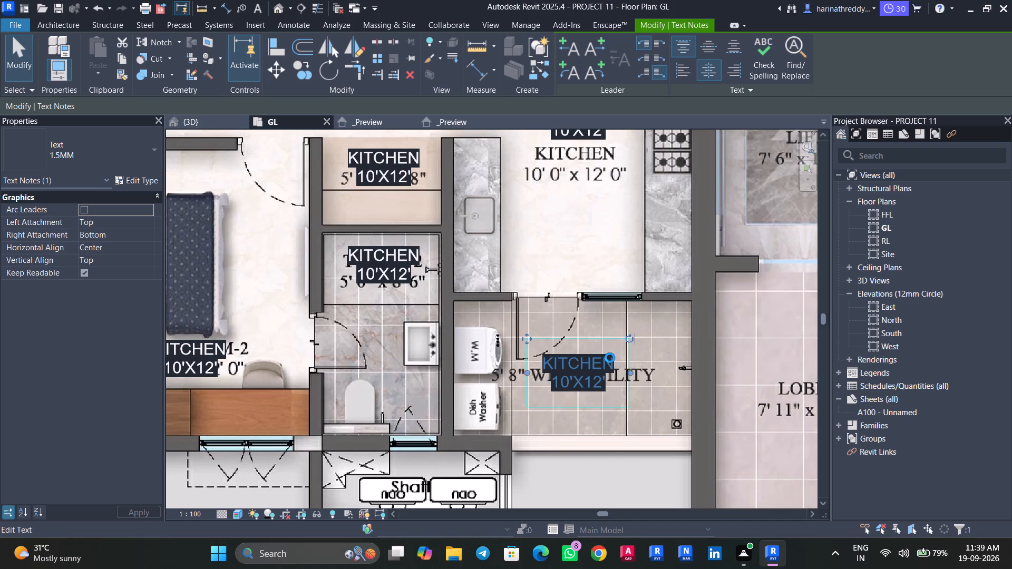
pyautogui.moveTo(610, 358); pyautogui.dragTo(552, 358)
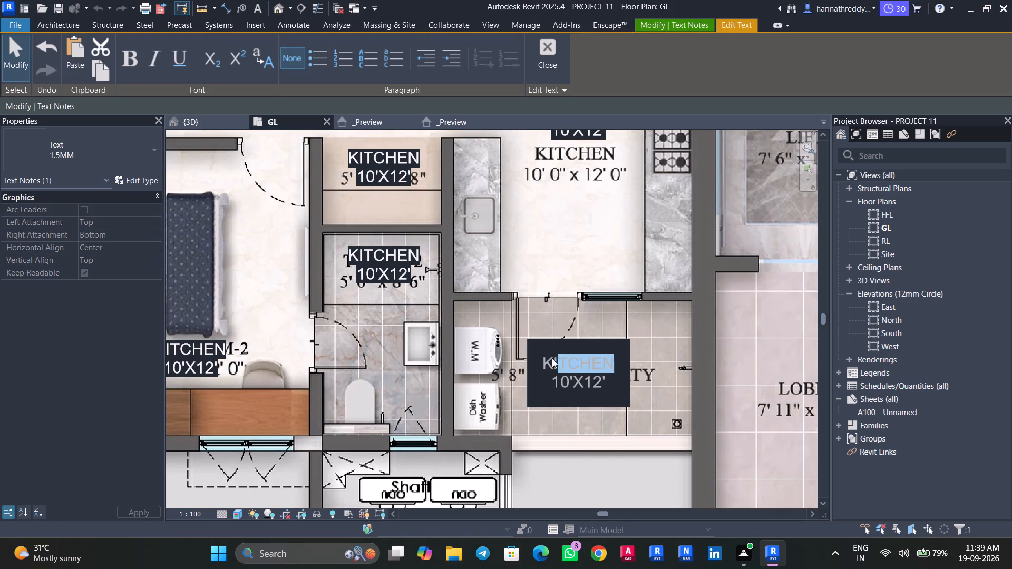
pyautogui.moveTo(552, 358); pyautogui.dragTo(535, 359)
pyautogui.write('WIDE UY')
pyautogui.press('BackSpace')
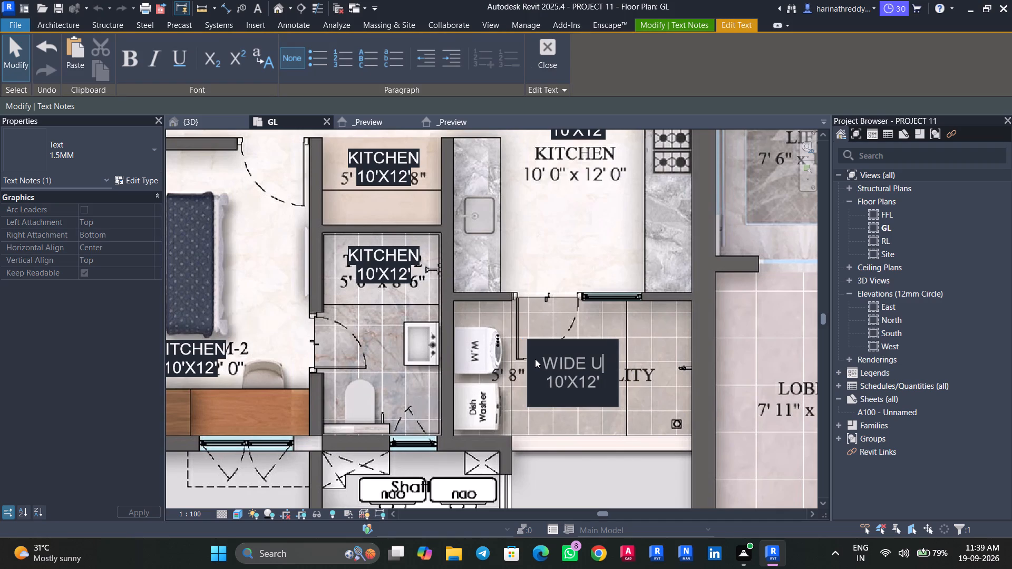
pyautogui.write('TILITY')
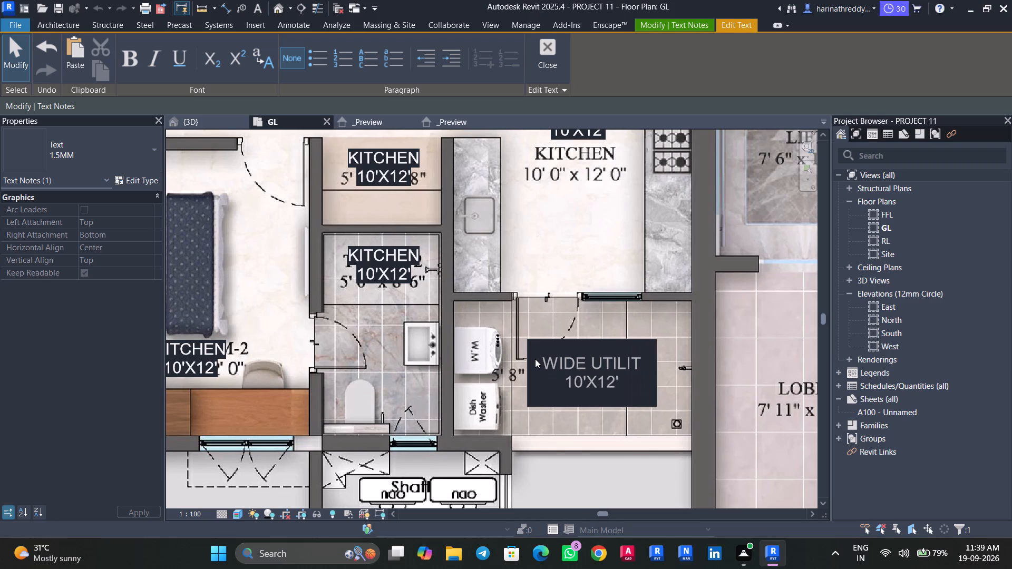
# Set the WIDE UTILITY note's second line to 5'8" and shift the note slightly down within the utility room.
pyautogui.press('Down')
pyautogui.press('BackSpace')
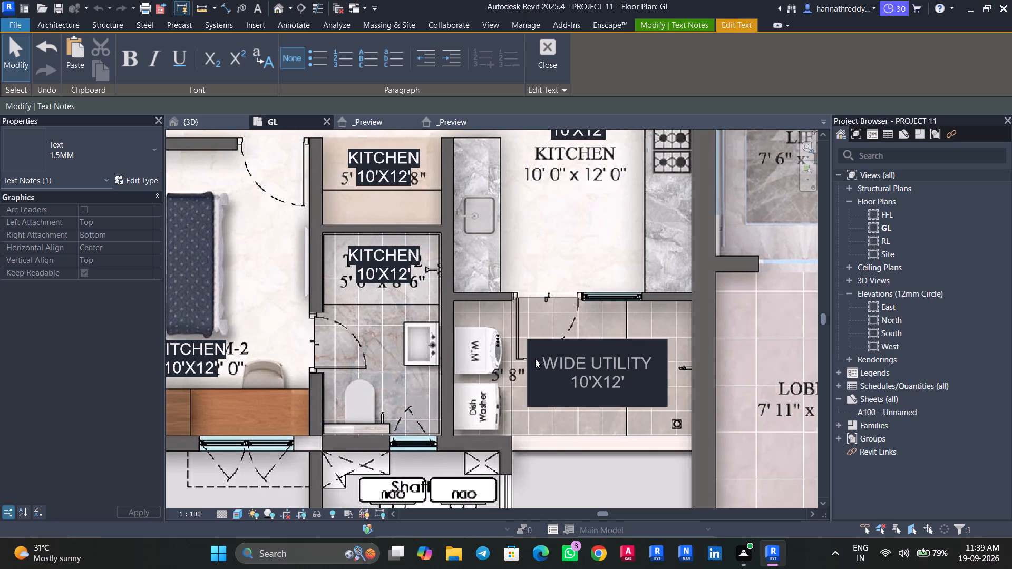
pyautogui.press('BackSpace')
pyautogui.press('BackSpace')
pyautogui.press('BackSpace')
pyautogui.press('BackSpace')
pyautogui.press('BackSpace')
pyautogui.press('BackSpace')
pyautogui.press('5')
pyautogui.press("'")
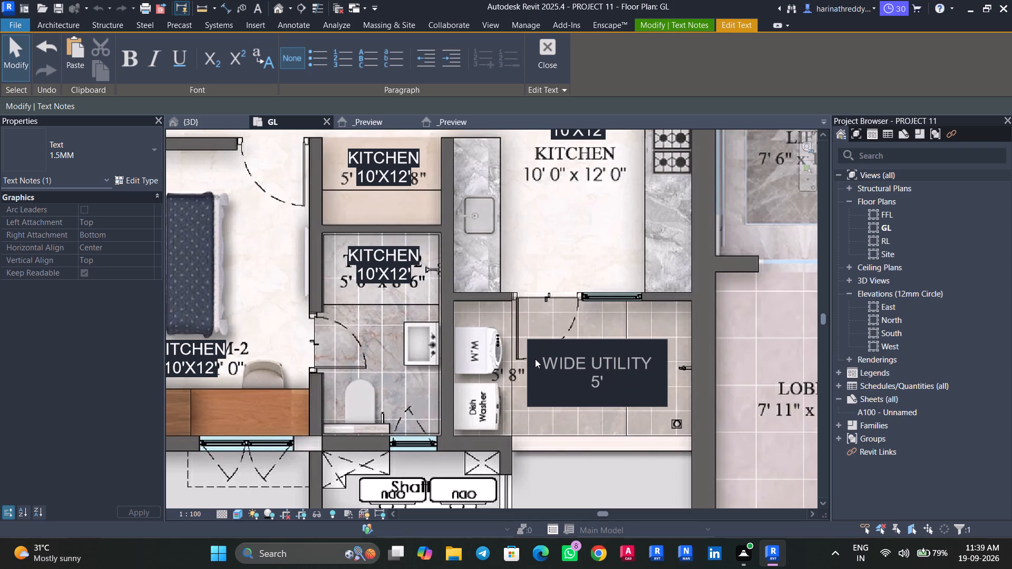
pyautogui.press('8')
pyautogui.hotkey('shift', '"')
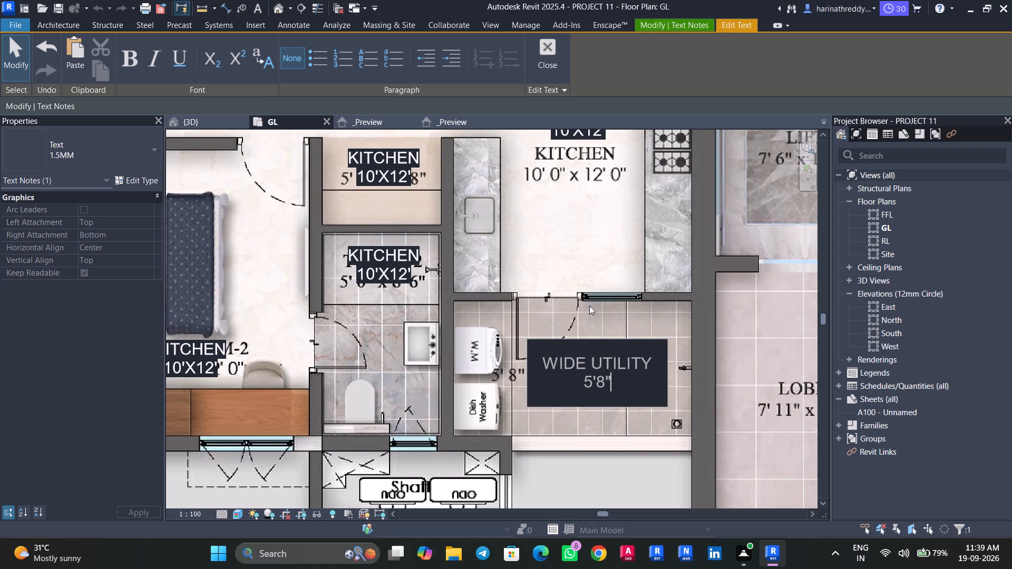
pyautogui.click(589, 306)
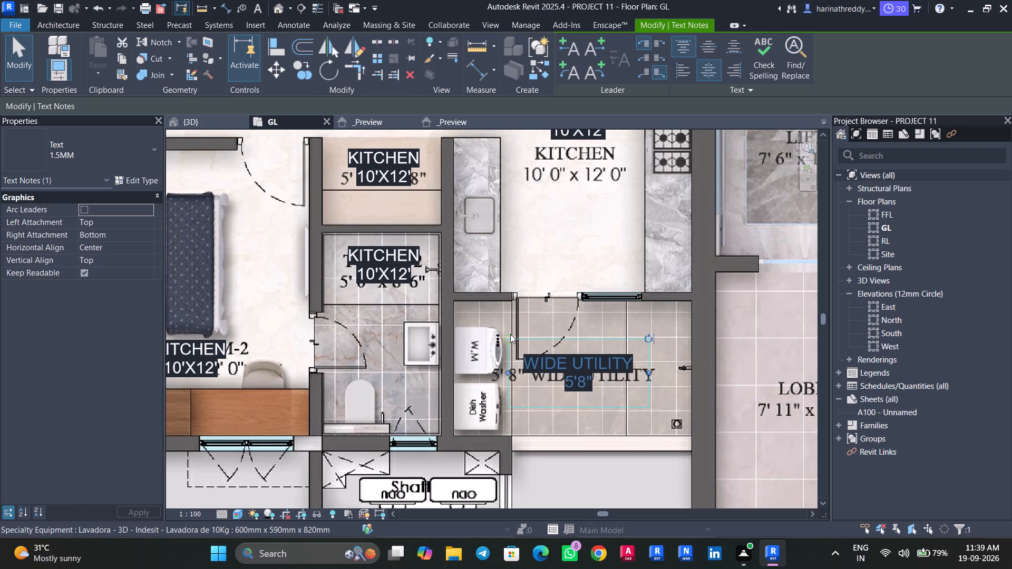
pyautogui.moveTo(510, 334); pyautogui.dragTo(512, 347)
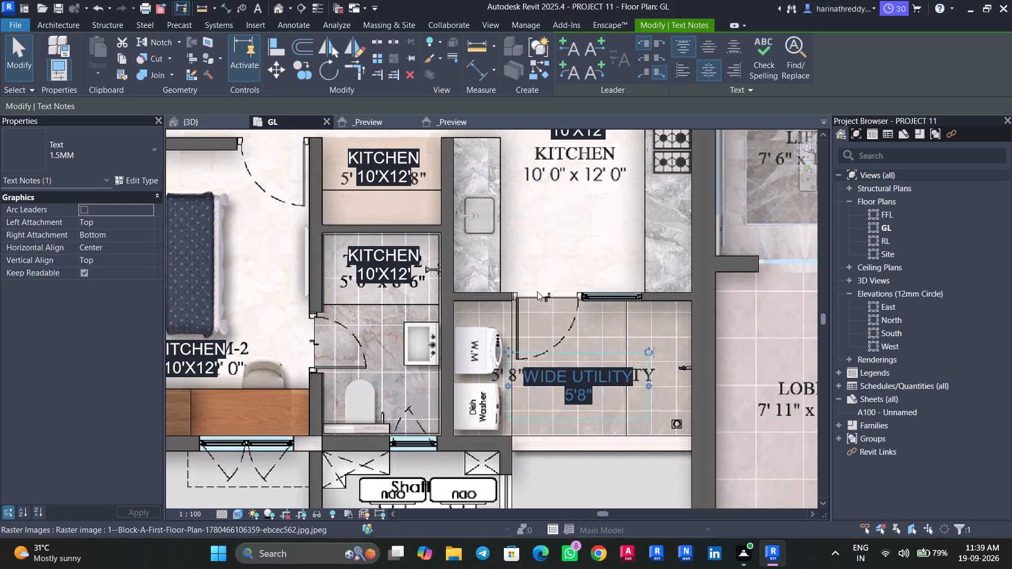
# Move the KITCHEN note just below the printed TOILET-2 label and change its first line to TOILET-2.
pyautogui.scroll(-1, 541, 275)
pyautogui.moveTo(541, 275); pyautogui.dragTo(569, 352, button='middle')
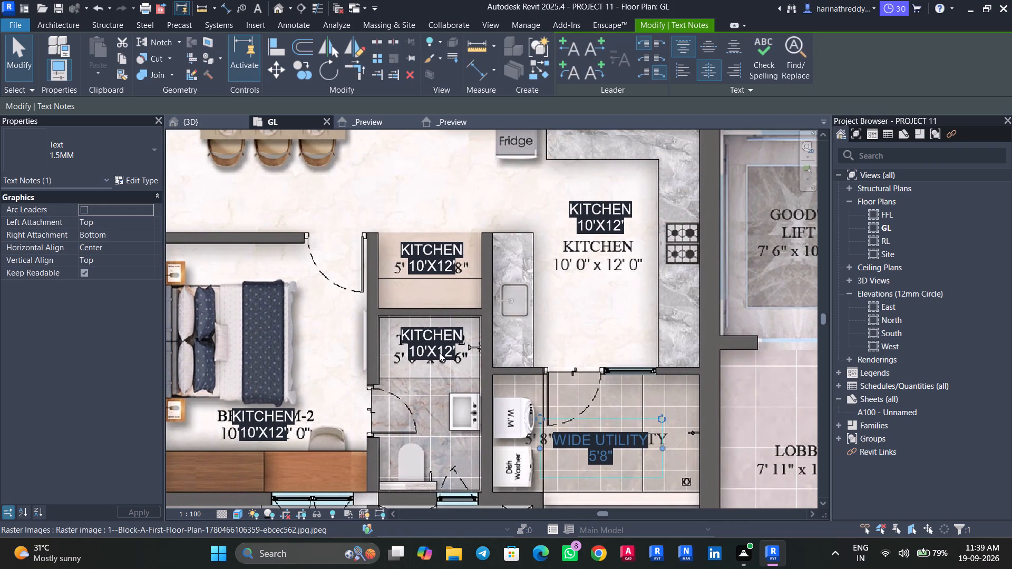
pyautogui.click(436, 345)
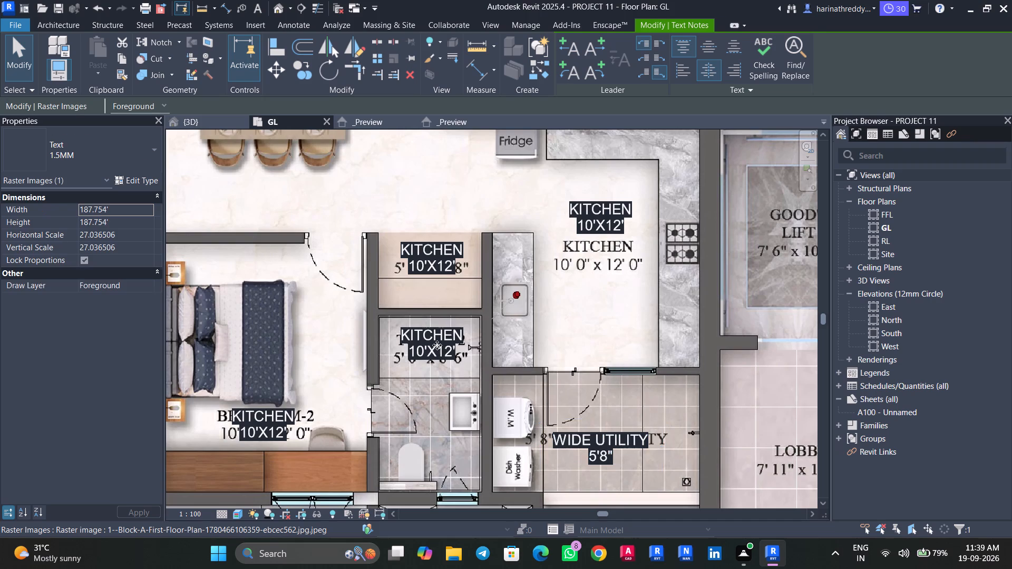
pyautogui.press('Tab')
pyautogui.press('Tab')
pyautogui.click(437, 345)
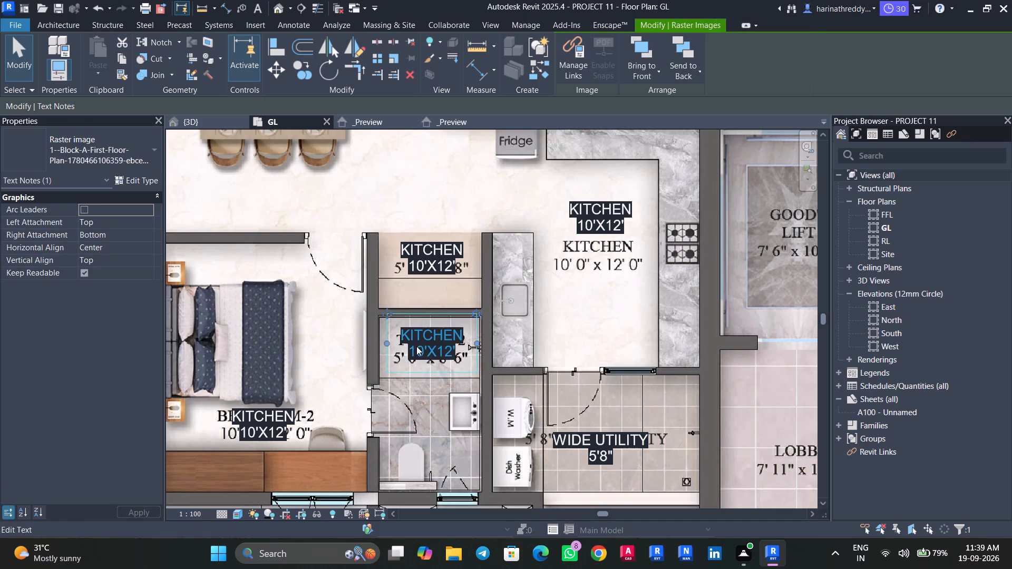
pyautogui.moveTo(392, 317); pyautogui.dragTo(384, 359)
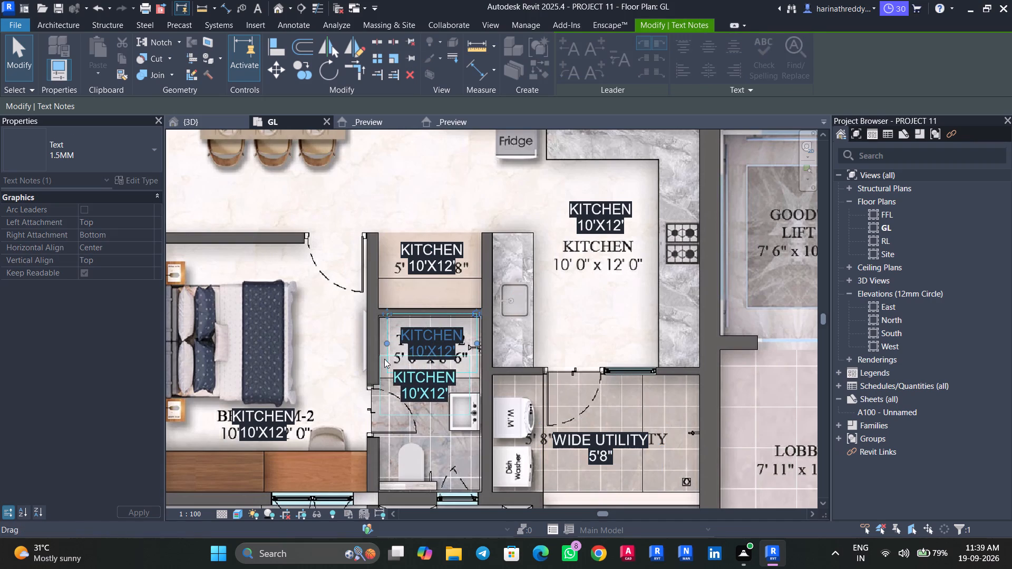
pyautogui.doubleClick(457, 377)
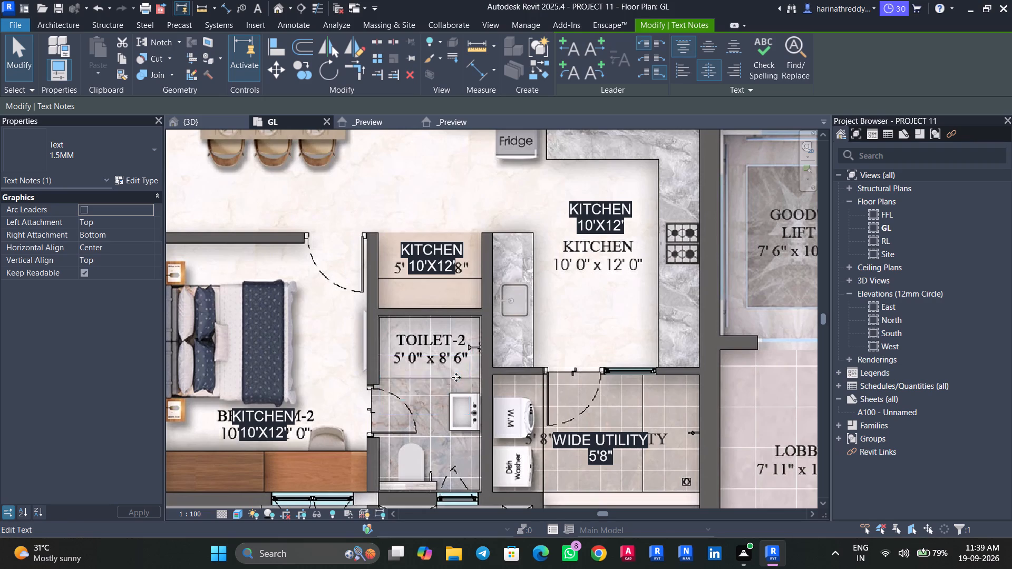
pyautogui.click(456, 377)
pyautogui.click(456, 377)
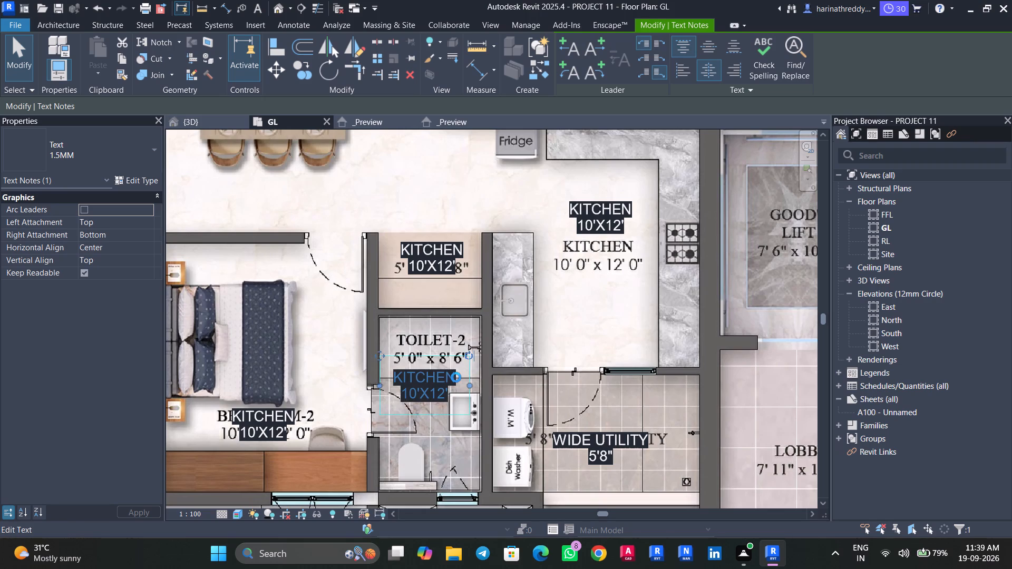
pyautogui.moveTo(456, 377); pyautogui.dragTo(388, 377)
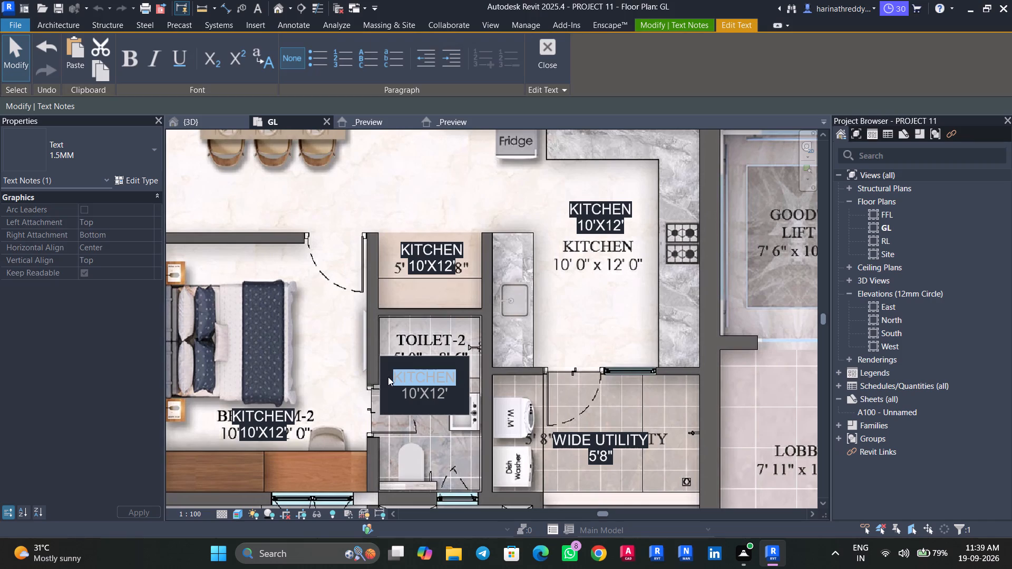
pyautogui.write('TOILET')
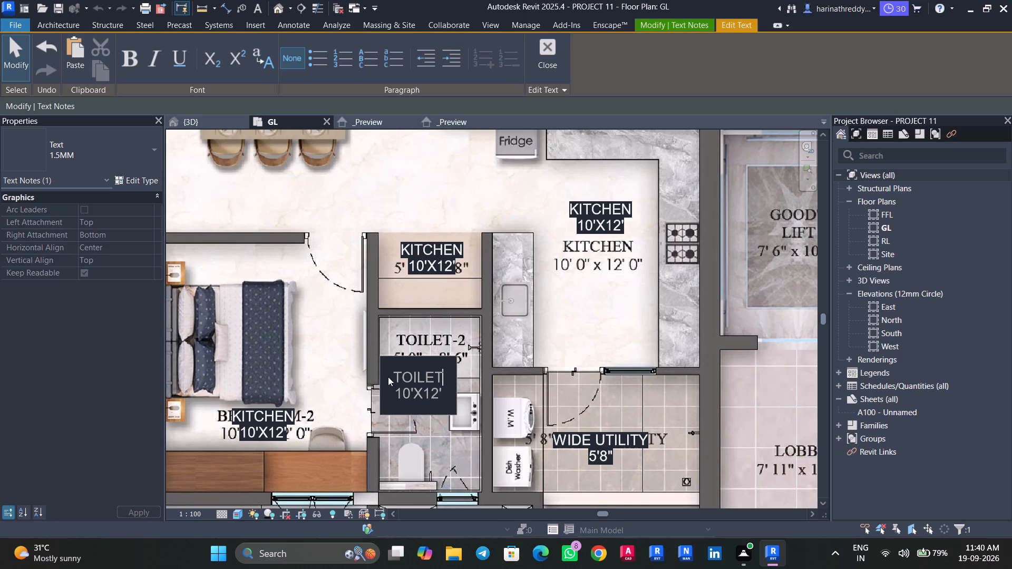
pyautogui.write('-2')
# Set the TOILET-2 note's second line to 5'X8'6" and move the note back over the printed TOILET-2 label.
pyautogui.press('Down')
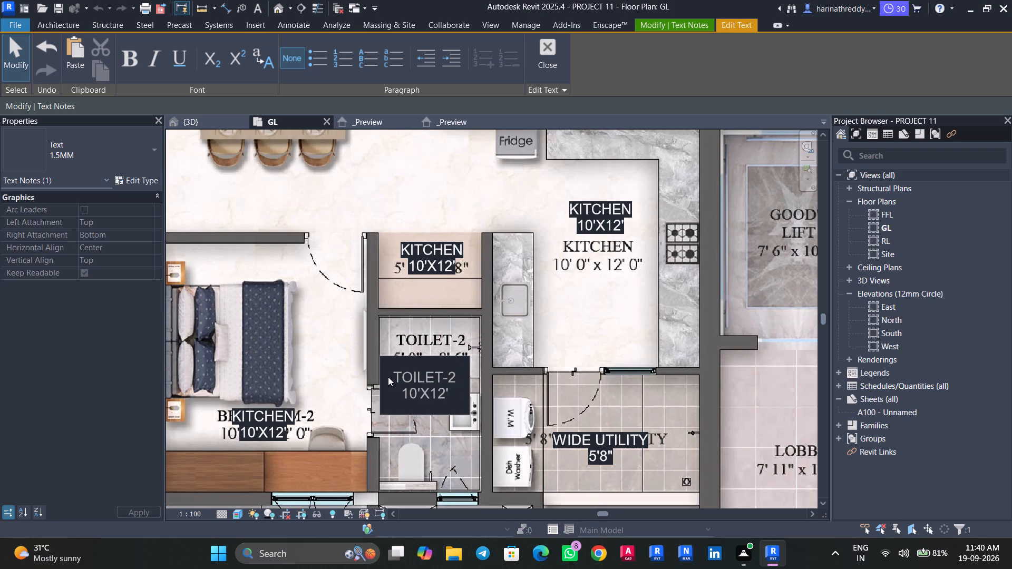
pyautogui.press('BackSpace')
pyautogui.press('BackSpace')
pyautogui.press('BackSpace')
pyautogui.press('BackSpace')
pyautogui.press('BackSpace')
pyautogui.press('BackSpace')
pyautogui.press('BackSpace')
pyautogui.press('5')
pyautogui.write("'X")
pyautogui.write('8\'6"')
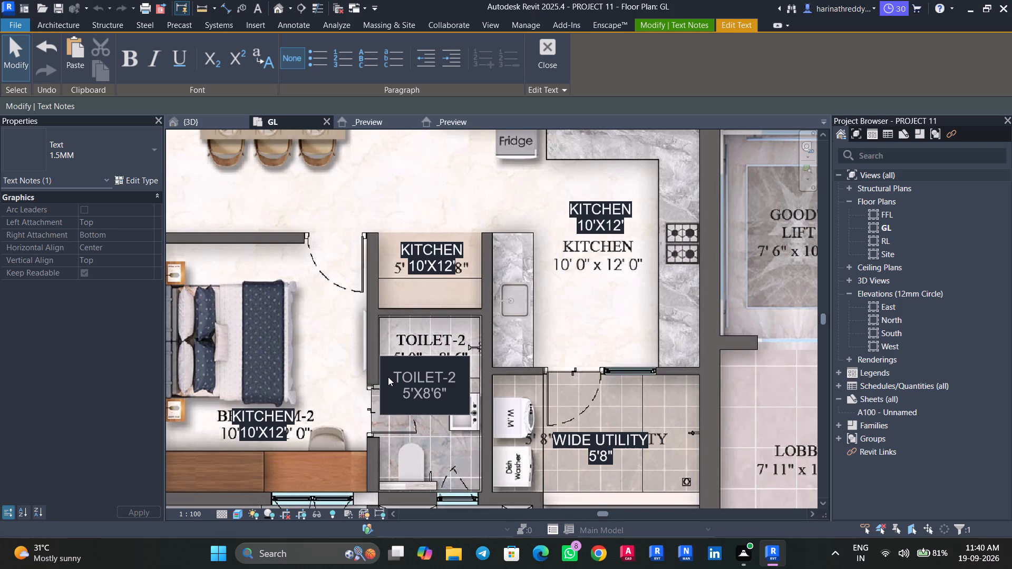
pyautogui.click(412, 338)
pyautogui.moveTo(376, 354); pyautogui.dragTo(384, 347)
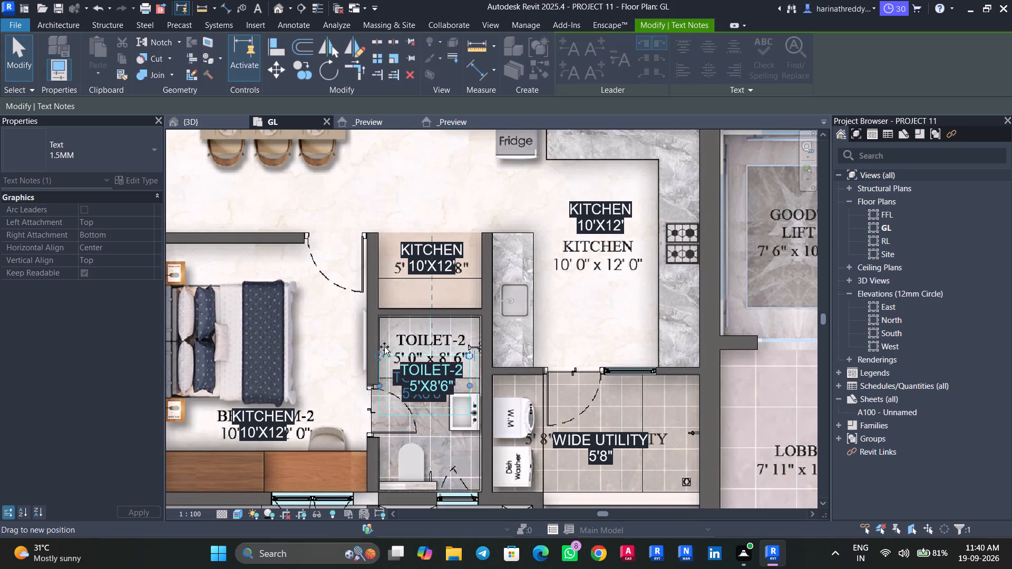
pyautogui.moveTo(384, 347); pyautogui.dragTo(380, 316)
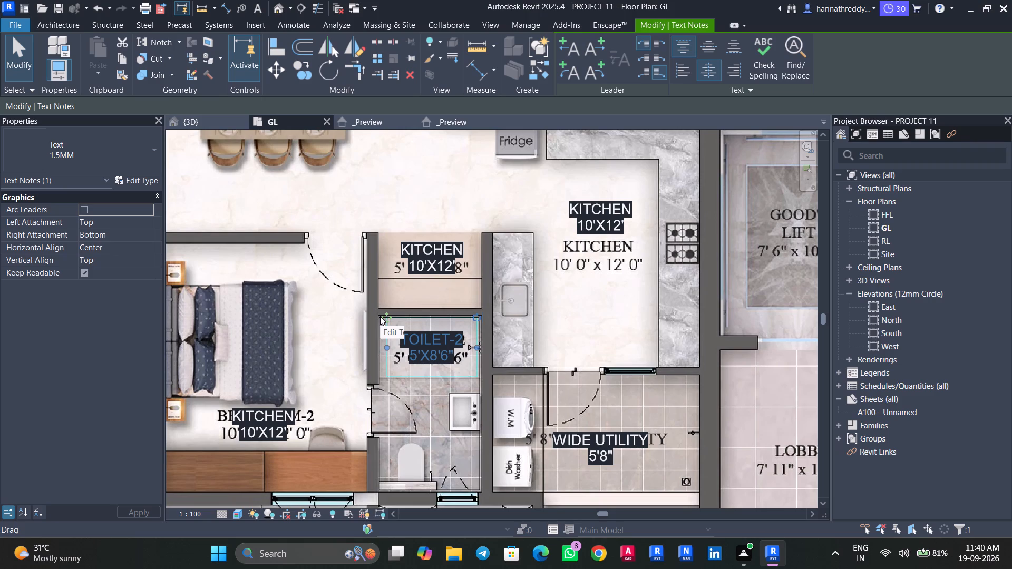
# Move the KITCHEN note just above the printed BED ROOM-2 label and change its first line to BEDROOM-2.
pyautogui.moveTo(283, 375); pyautogui.dragTo(364, 305, button='middle')
pyautogui.scroll(1, 364, 305)
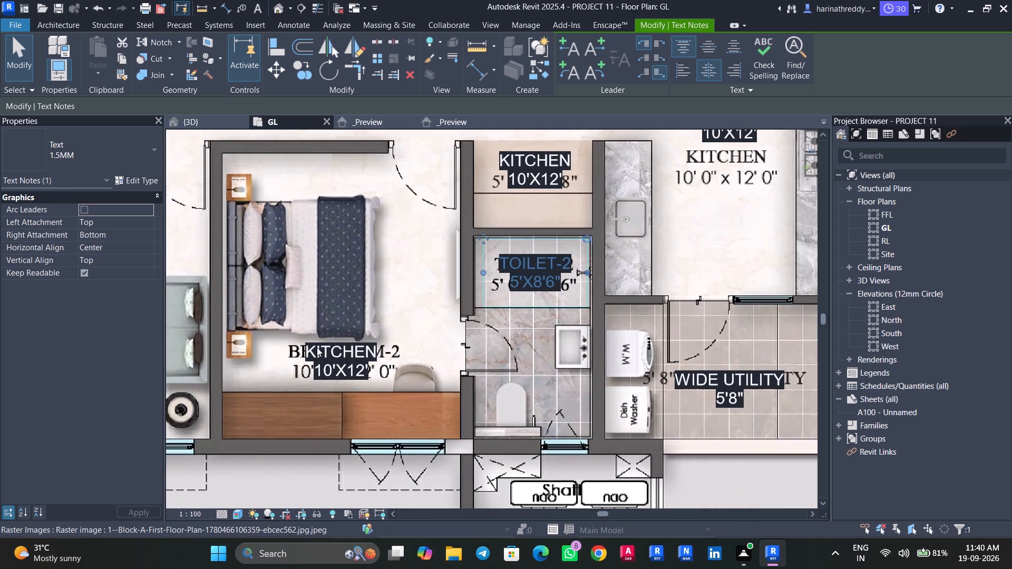
pyautogui.doubleClick(328, 350)
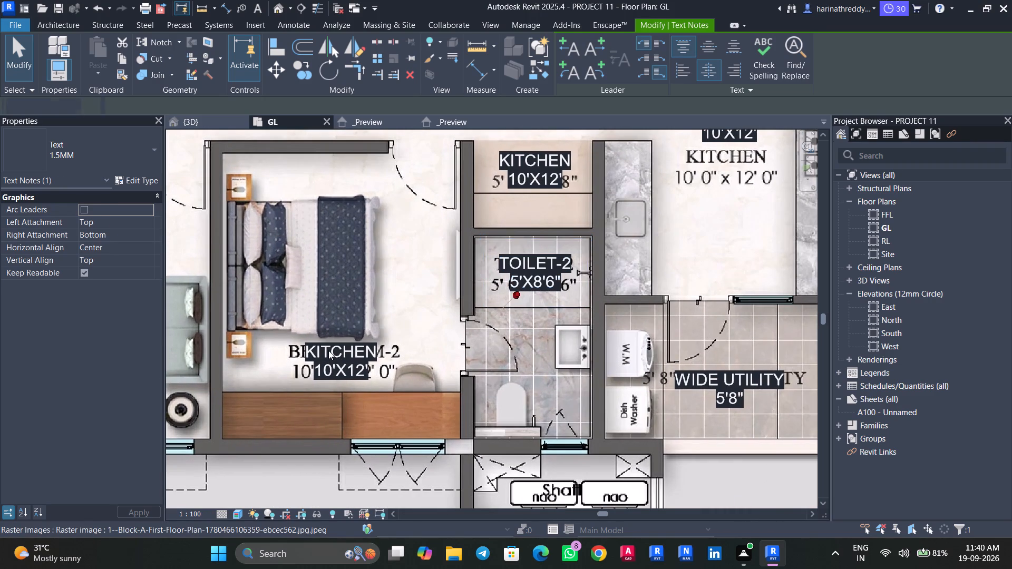
pyautogui.click(328, 350)
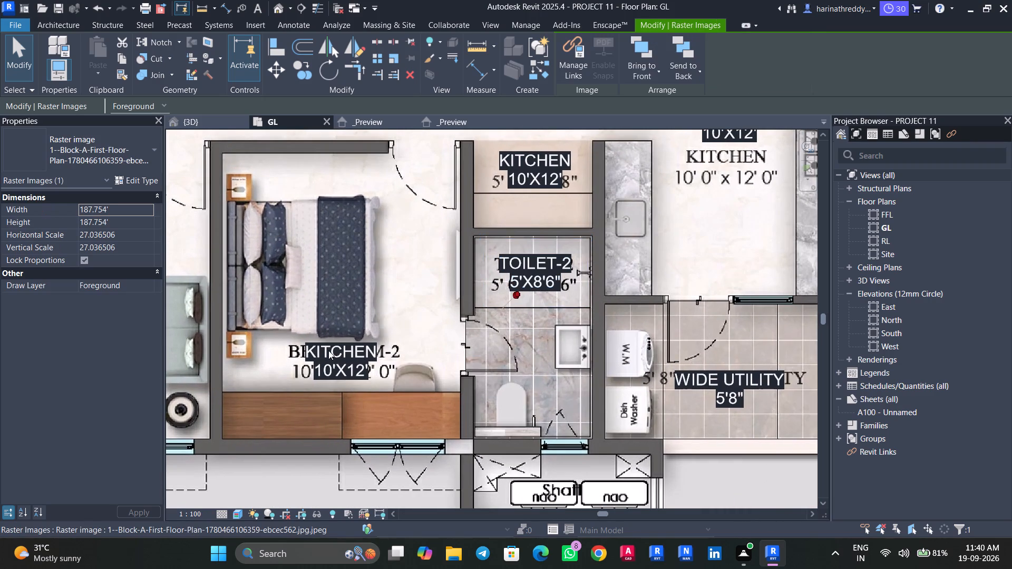
pyautogui.press('Tab')
pyautogui.click(328, 350)
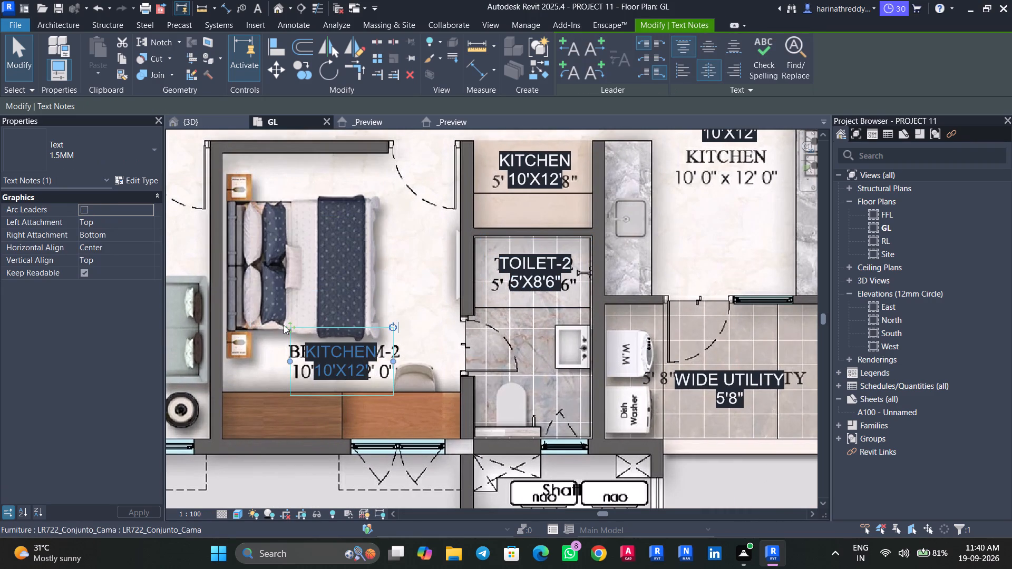
pyautogui.moveTo(288, 326); pyautogui.dragTo(291, 273)
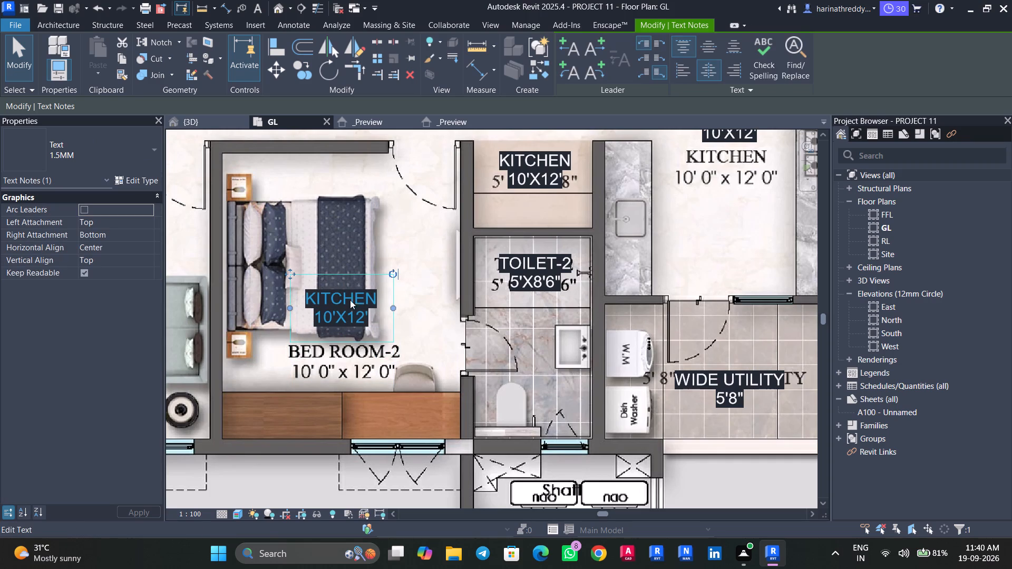
pyautogui.doubleClick(376, 298)
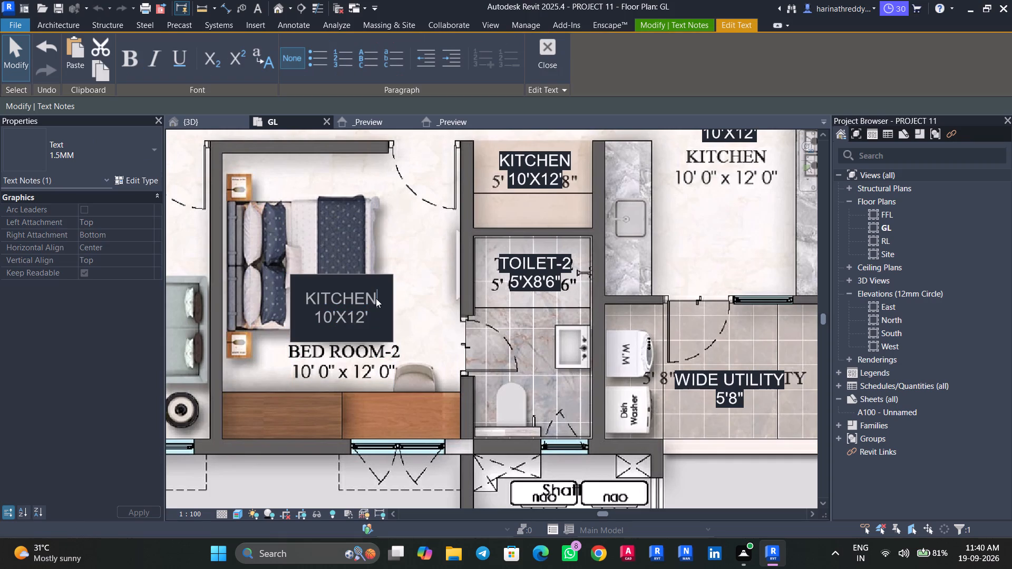
pyautogui.moveTo(376, 298); pyautogui.dragTo(348, 302)
pyautogui.write('BEDROOM-2')
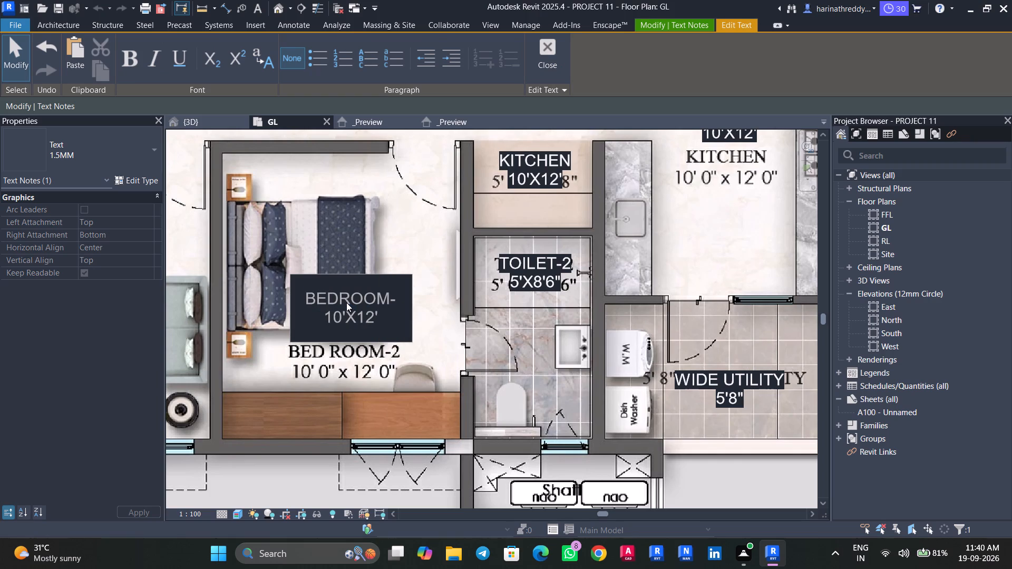
# Finish editing the BEDROOM-2 note and move it down over the printed BED ROOM-2 label.
pyautogui.click(392, 248)
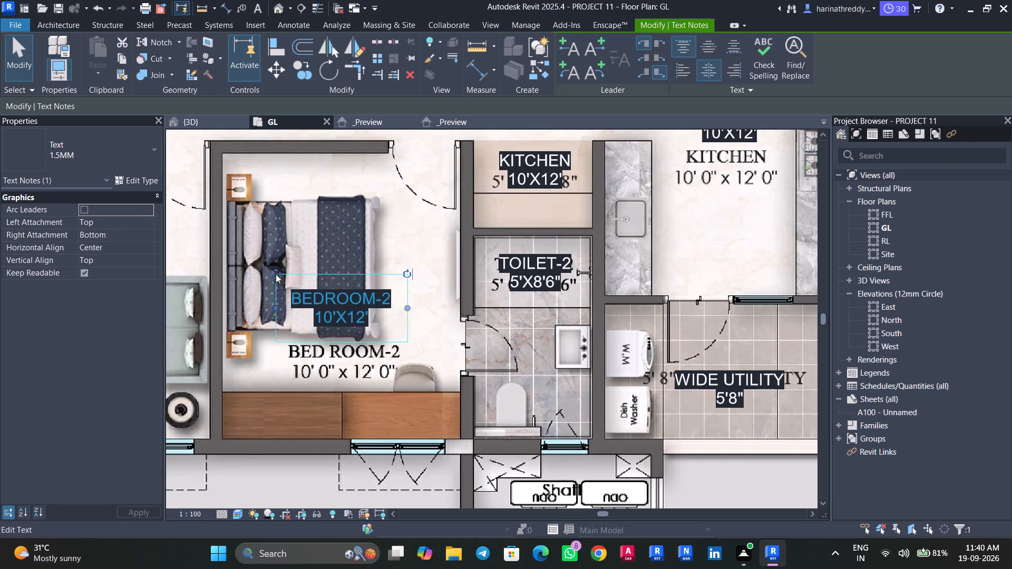
pyautogui.moveTo(276, 274); pyautogui.dragTo(270, 331)
# Move the KITCHEN note in the master bedroom just above the printed M.BED ROOM label and change its first line to M.BEDROOM.
pyautogui.scroll(-3, 338, 271)
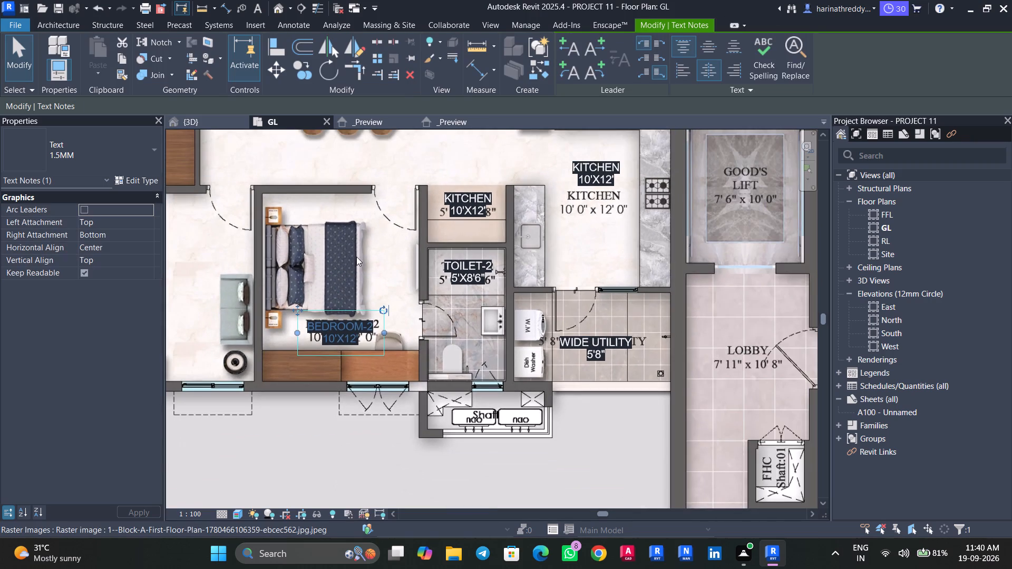
pyautogui.moveTo(356, 257); pyautogui.dragTo(358, 376, button='middle')
pyautogui.scroll(-3, 406, 292)
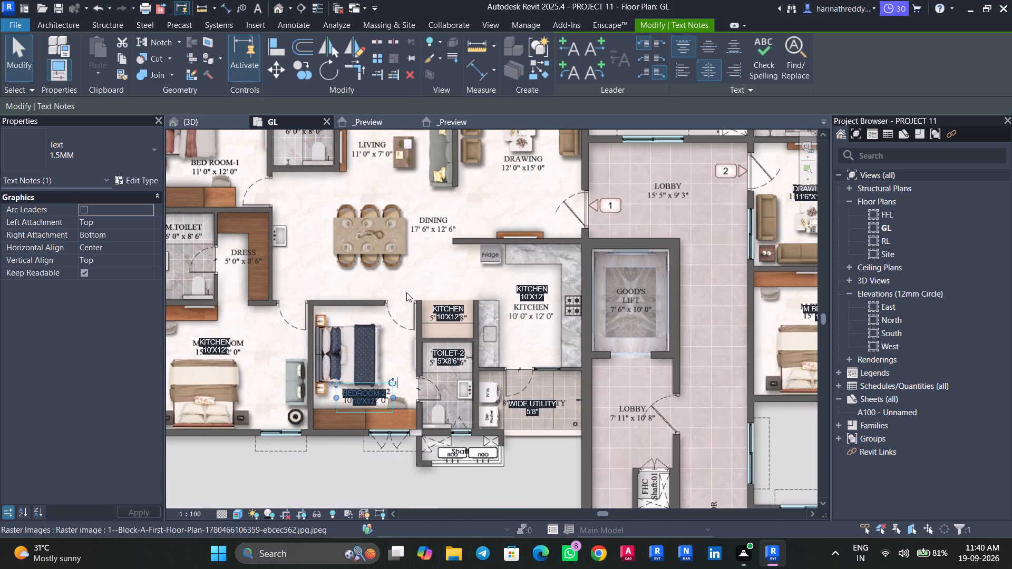
pyautogui.moveTo(406, 292); pyautogui.dragTo(586, 303, button='middle')
pyautogui.scroll(5, 399, 364)
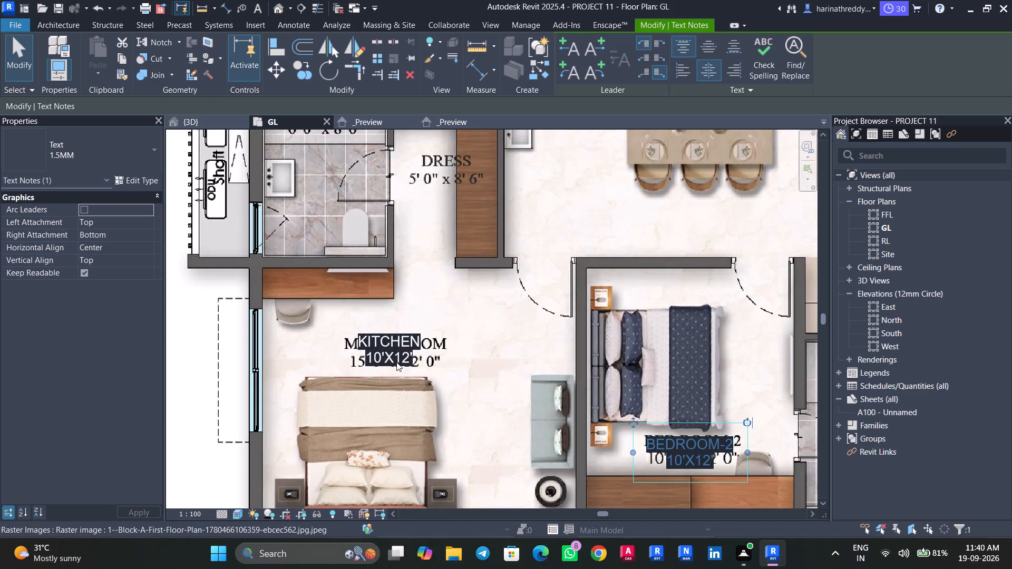
pyautogui.doubleClick(390, 354)
pyautogui.press('Tab')
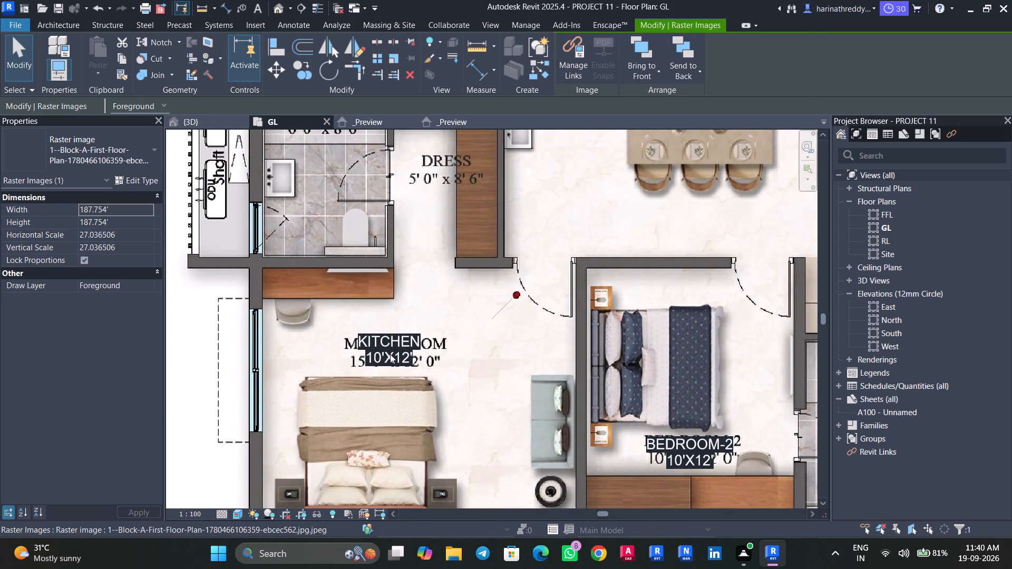
pyautogui.click(390, 354)
pyautogui.moveTo(344, 324); pyautogui.dragTo(347, 296)
pyautogui.doubleClick(421, 313)
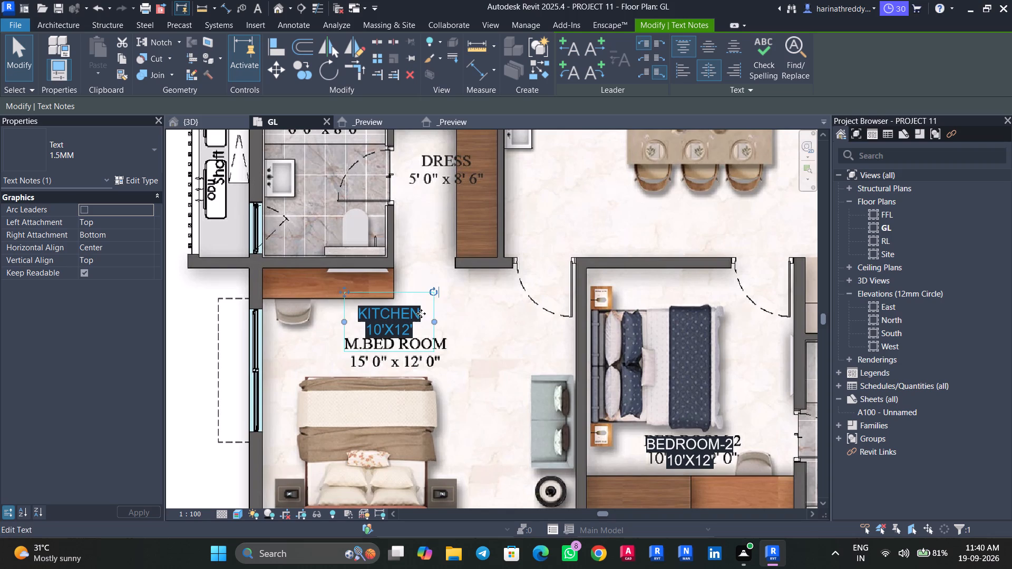
pyautogui.click(423, 313)
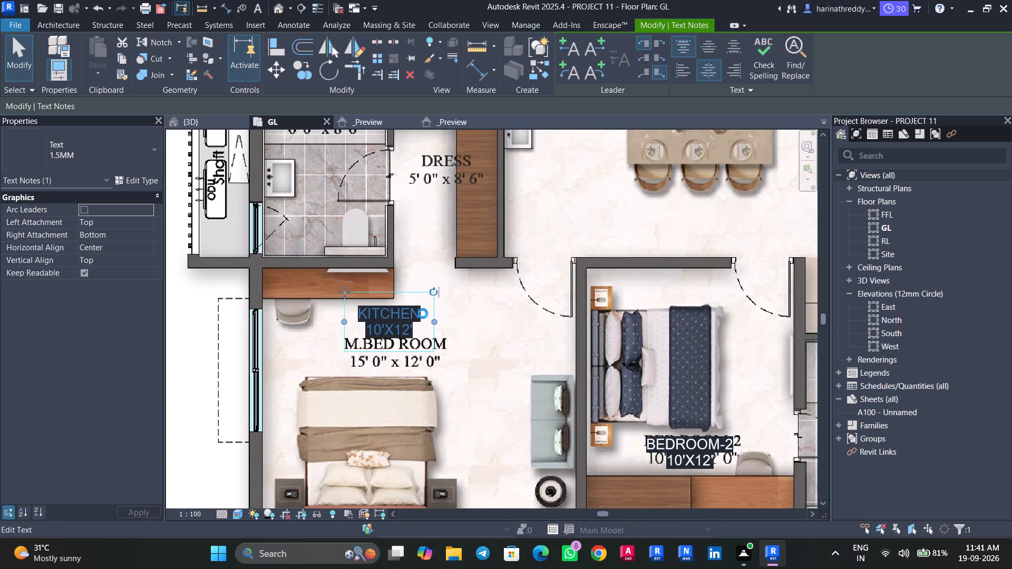
pyautogui.moveTo(425, 313); pyautogui.dragTo(347, 319)
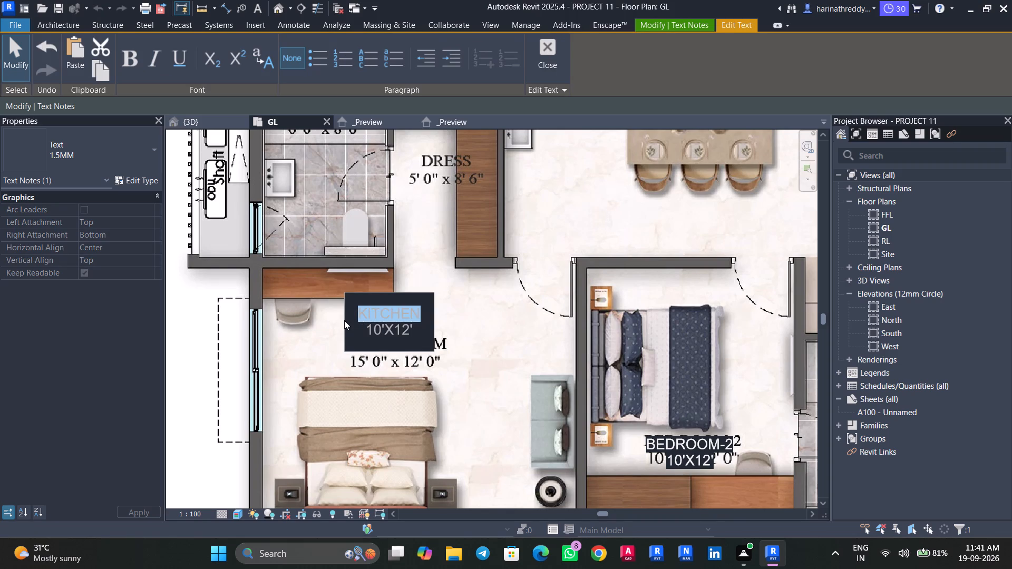
pyautogui.write('M.')
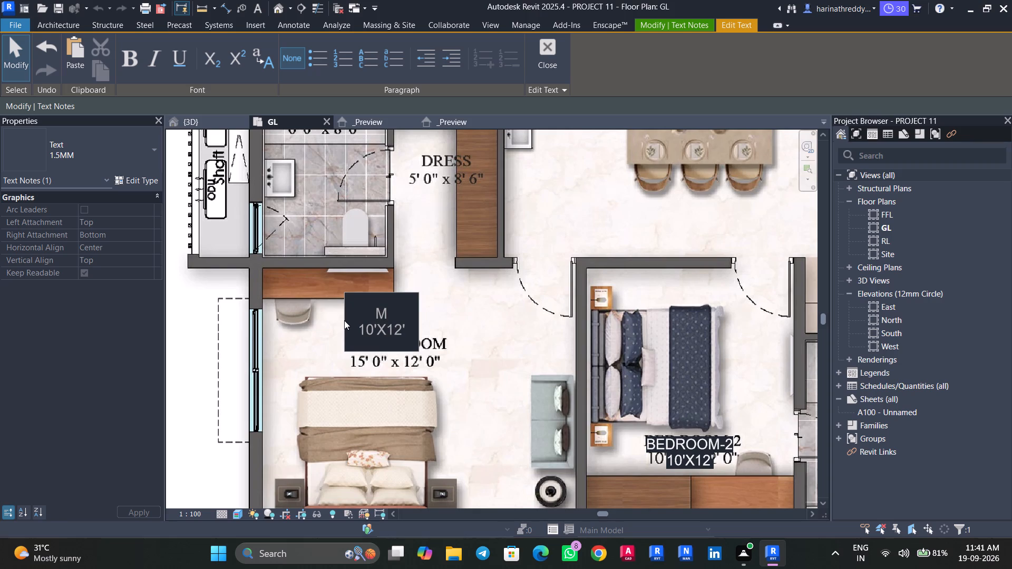
pyautogui.write('BED')
pyautogui.write('ROO')
pyautogui.press('m')
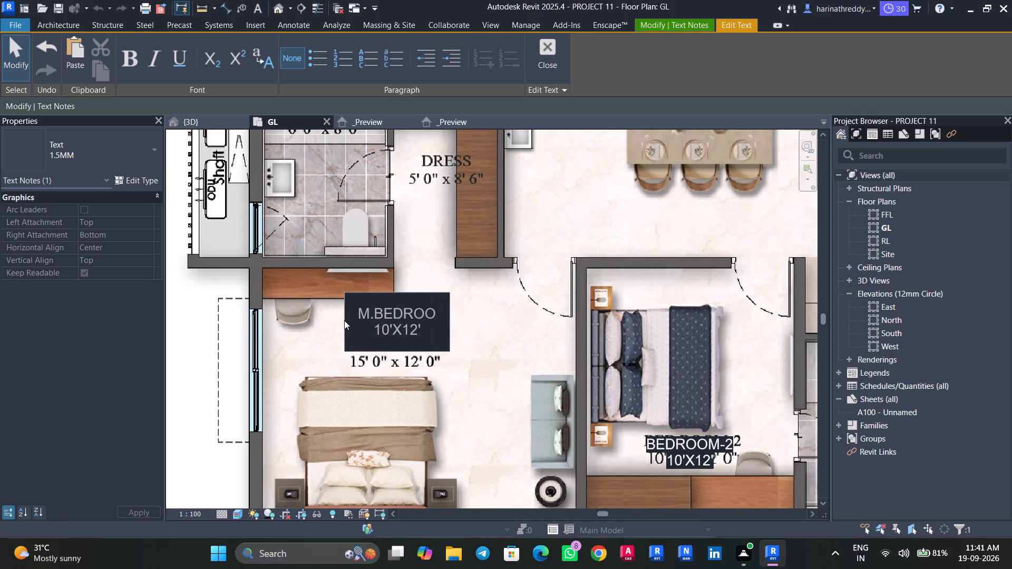
# Set the M.BEDROOM note's second line to 15'X12' and move the note back over the printed M.BED ROOM label.
pyautogui.press('Down')
pyautogui.press('Left')
pyautogui.press('Left')
pyautogui.press('Left')
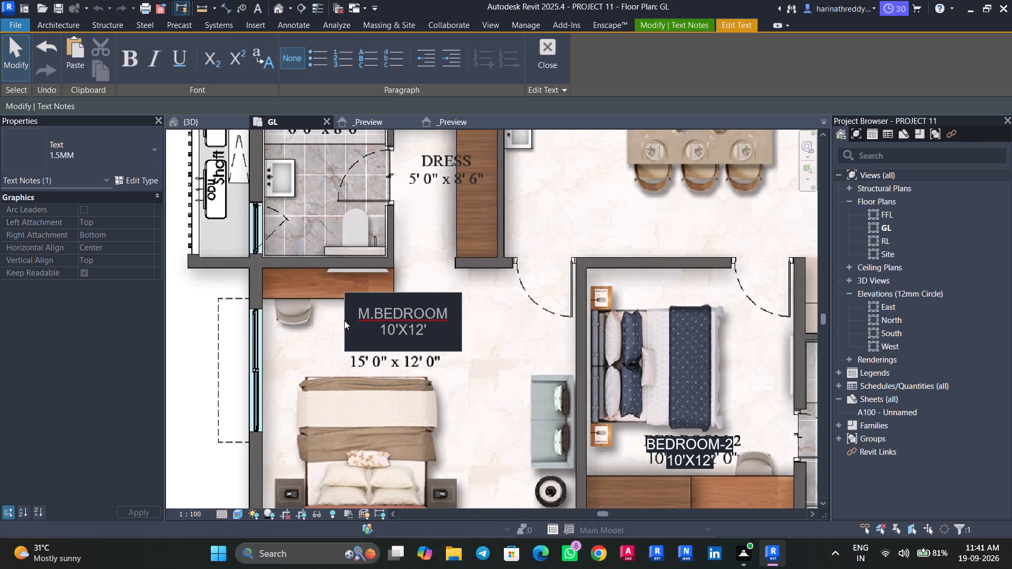
pyautogui.press('Left')
pyautogui.press('Left')
pyautogui.press('BackSpace')
pyautogui.press('5')
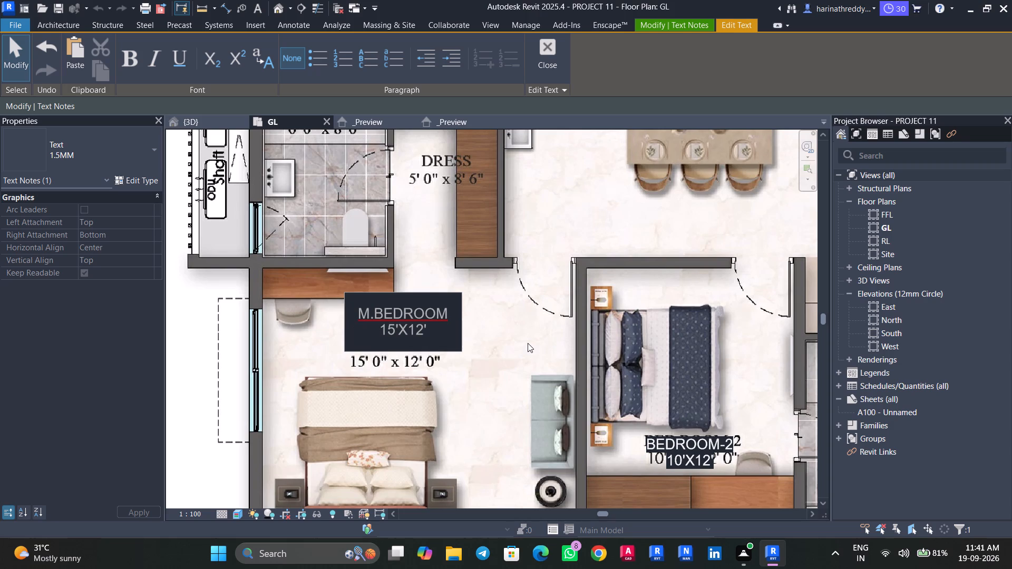
pyautogui.click(527, 344)
pyautogui.moveTo(335, 291); pyautogui.dragTo(334, 316)
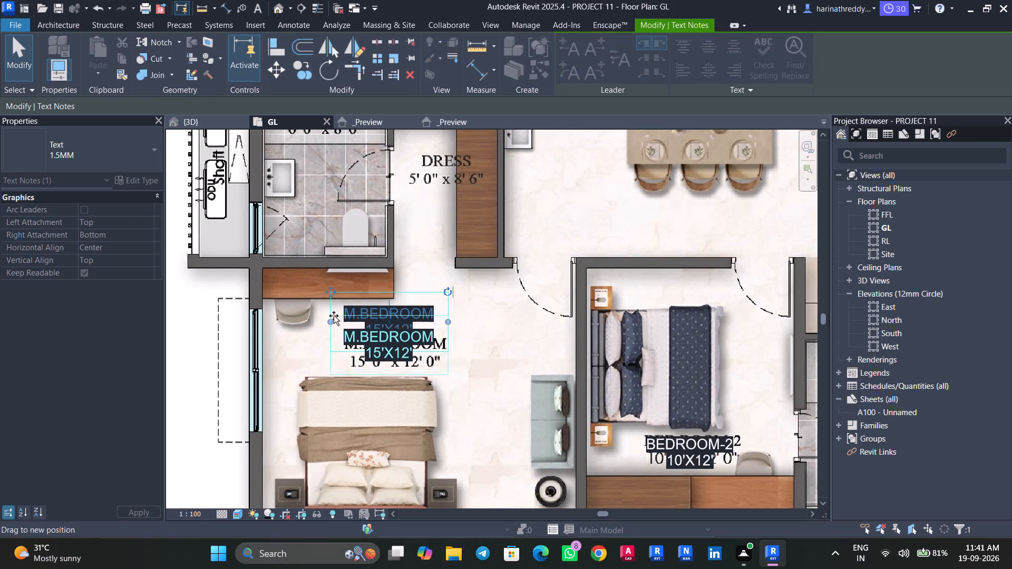
pyautogui.moveTo(334, 316); pyautogui.dragTo(334, 322)
# Copy the BEDROOM-2 note from the 1992 Sft. flat onto the printed BED ROOM-2 label in the 1711 Sft. flat.
pyautogui.scroll(-4, 452, 321)
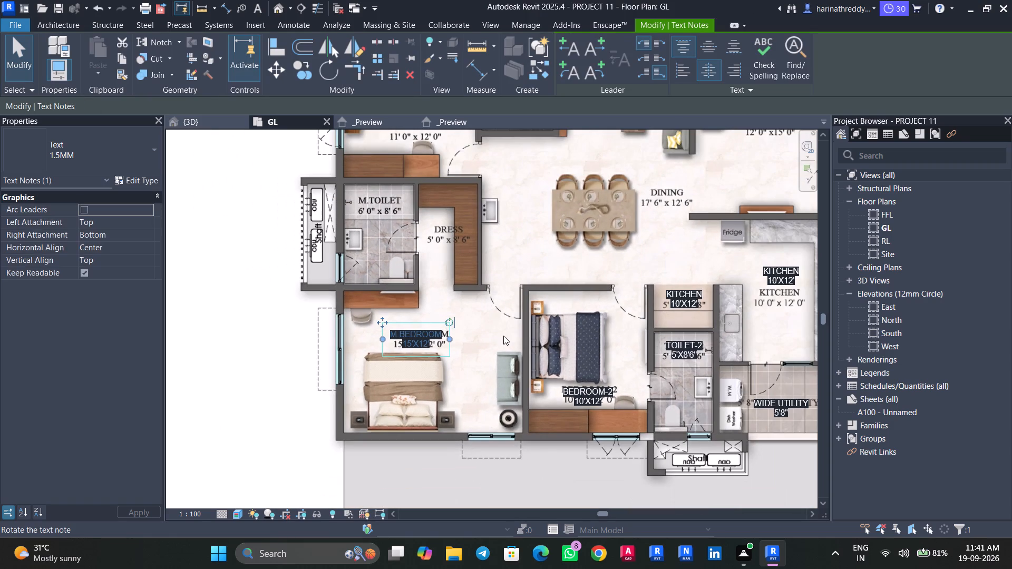
pyautogui.scroll(-2, 503, 336)
pyautogui.moveTo(503, 336); pyautogui.dragTo(442, 346, button='middle')
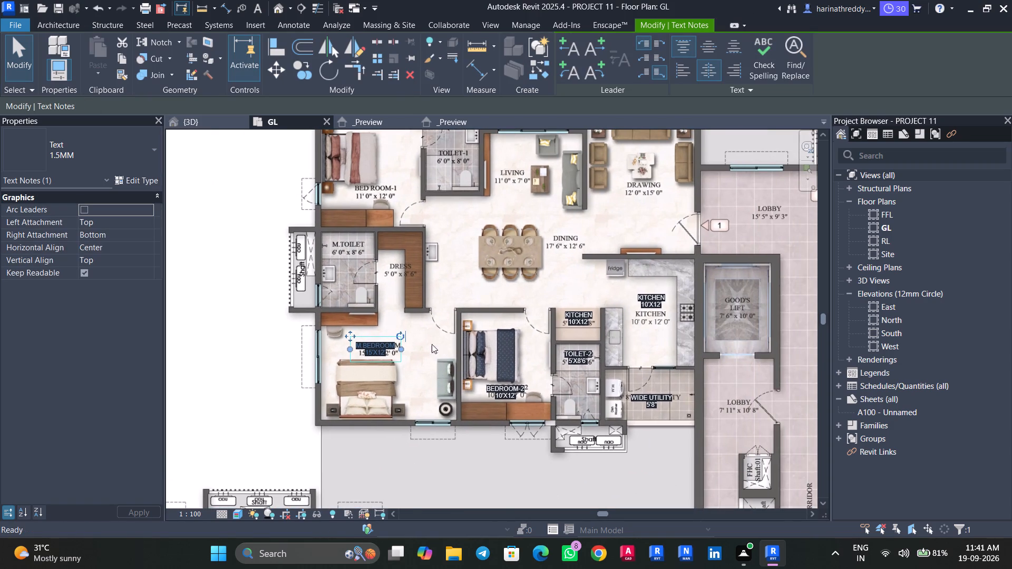
pyautogui.scroll(-2, 432, 344)
pyautogui.scroll(-1, 433, 395)
pyautogui.moveTo(433, 395); pyautogui.dragTo(454, 336, button='middle')
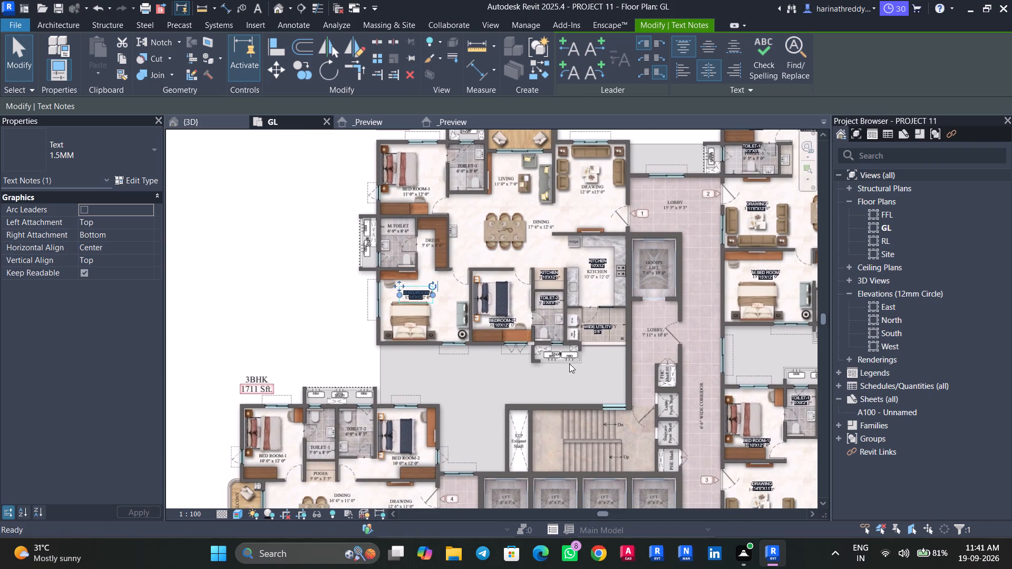
pyautogui.scroll(3, 552, 359)
pyautogui.scroll(-3, 552, 359)
pyautogui.moveTo(554, 355); pyautogui.dragTo(602, 284, button='middle')
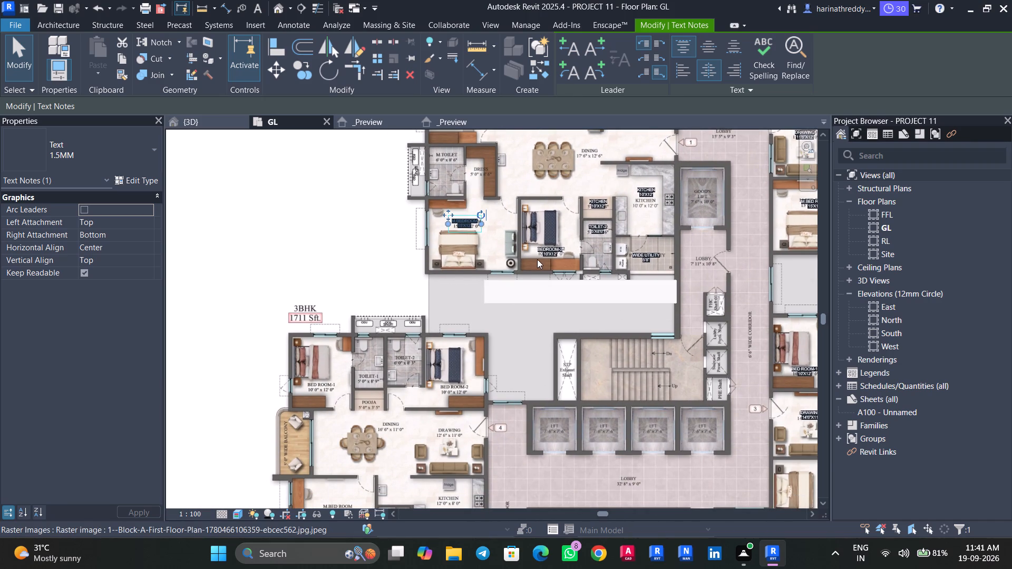
pyautogui.click(554, 248)
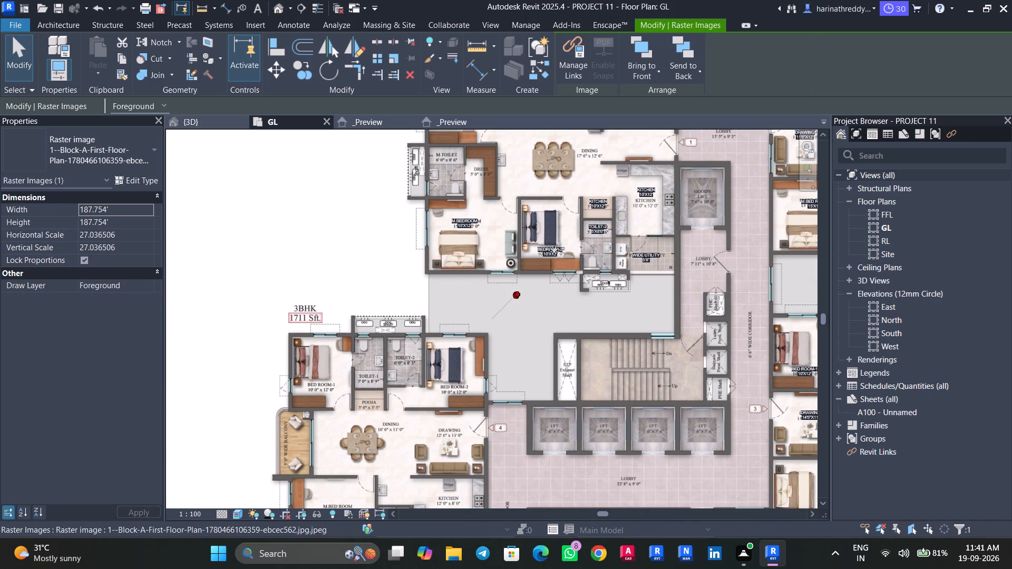
pyautogui.press('Tab')
pyautogui.press('Tab')
pyautogui.press('Tab')
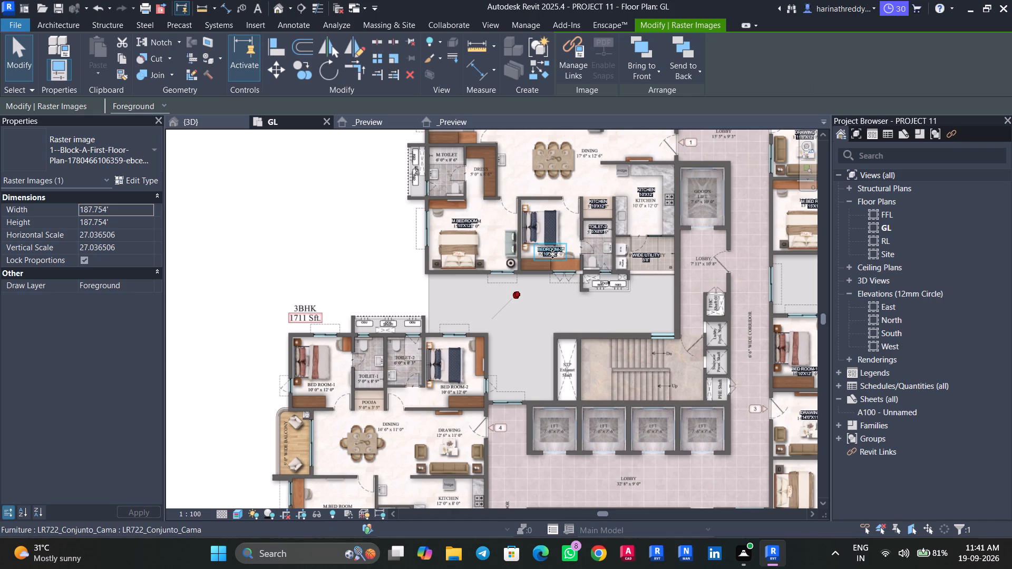
pyautogui.click(552, 254)
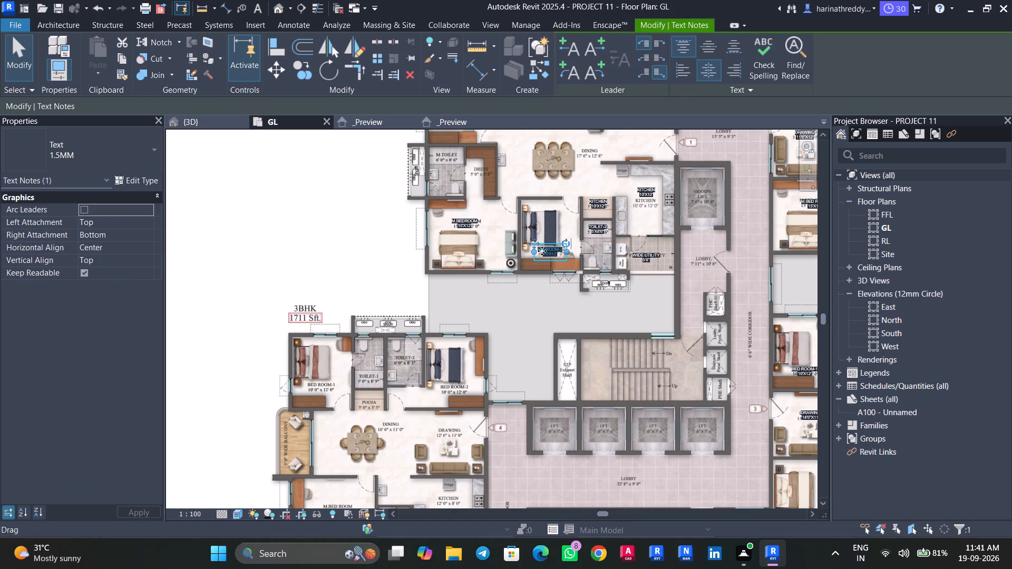
pyautogui.keyDown('ctrl'); pyautogui.moveTo(544, 249); pyautogui.dragTo(454, 380); pyautogui.keyUp('ctrl')
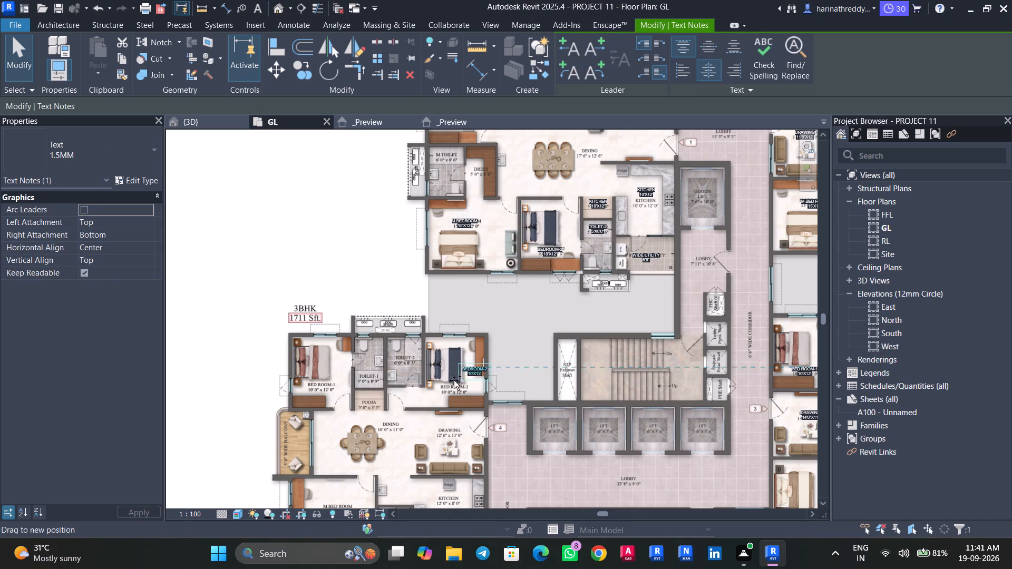
pyautogui.keyDown('ctrl'); pyautogui.moveTo(454, 380); pyautogui.dragTo(447, 387); pyautogui.keyUp('ctrl')
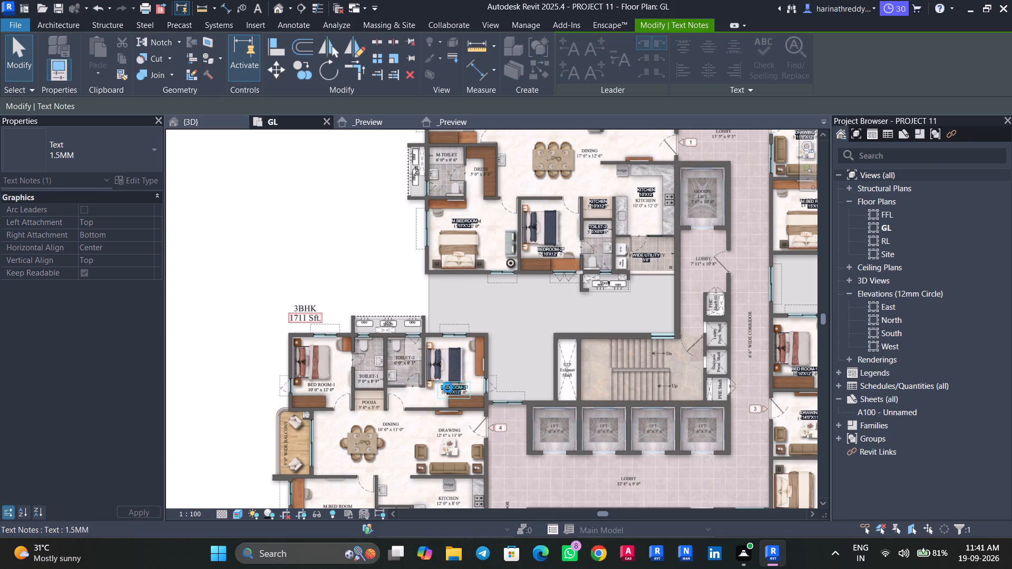
# Copy the M.BEDROOM note onto the printed DINING label beside the dining table in the 1992 Sft. flat.
pyautogui.moveTo(474, 325); pyautogui.dragTo(463, 424, button='middle')
pyautogui.scroll(6, 513, 335)
pyautogui.moveTo(585, 314); pyautogui.dragTo(498, 377, button='middle')
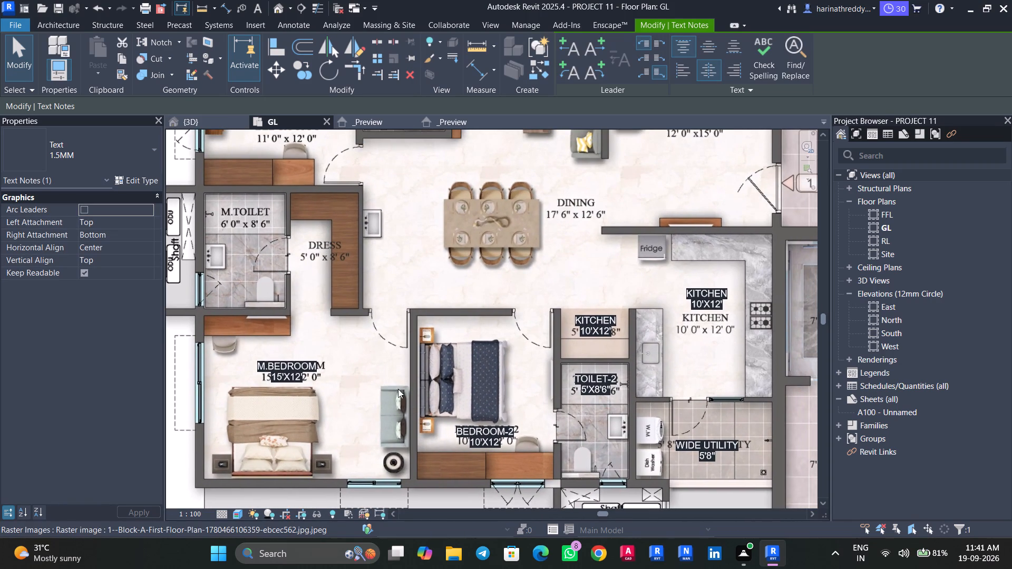
pyautogui.click(293, 368)
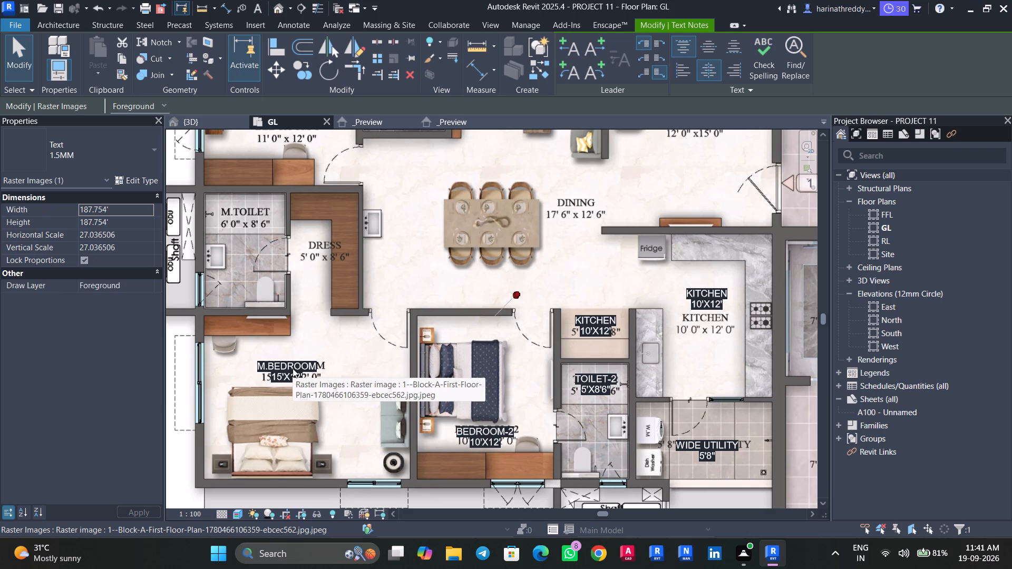
pyautogui.press('Tab')
pyautogui.click(293, 368)
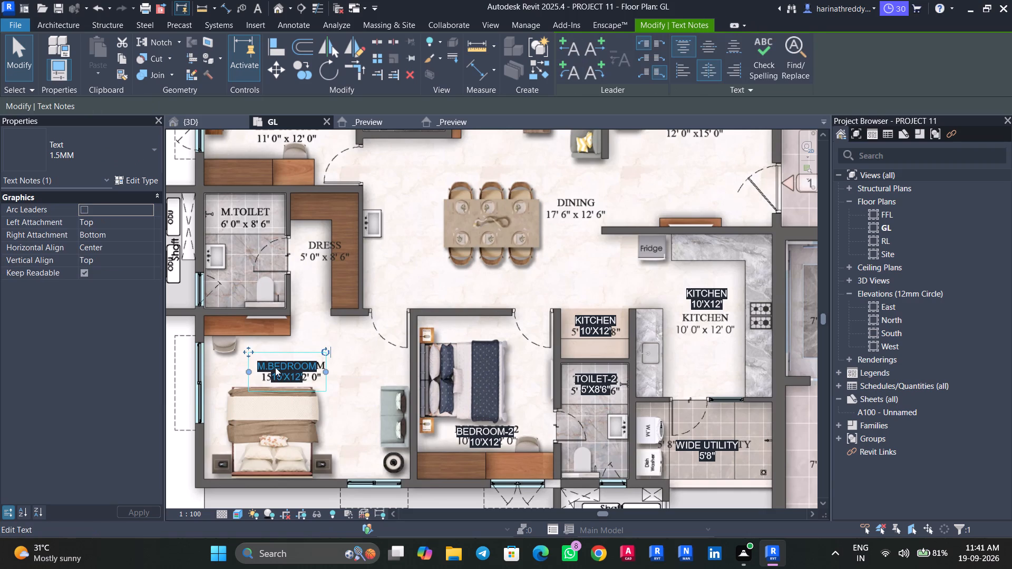
pyautogui.keyDown('ctrl'); pyautogui.moveTo(275, 367); pyautogui.dragTo(566, 217); pyautogui.keyUp('ctrl')
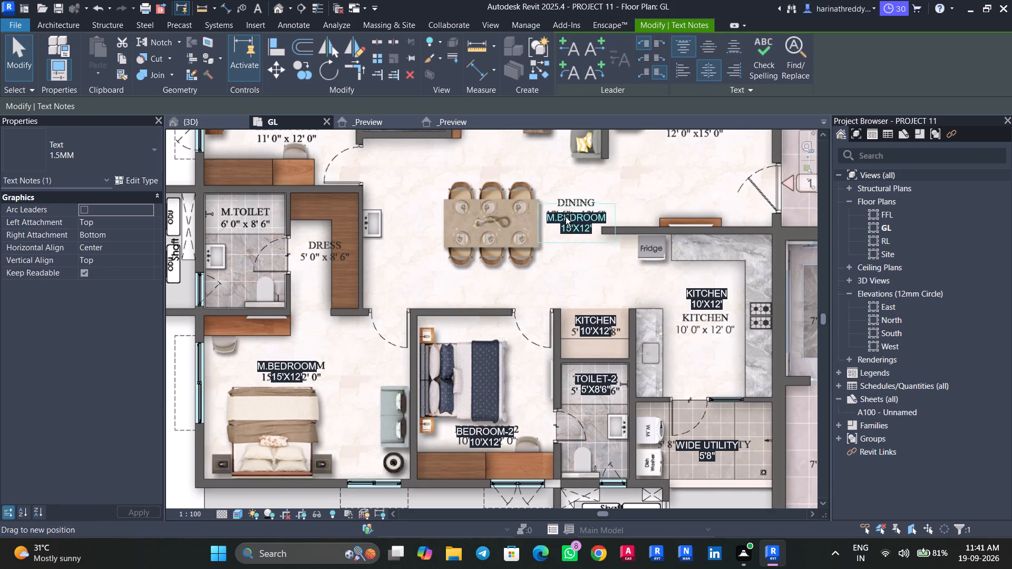
pyautogui.keyDown('ctrl'); pyautogui.moveTo(566, 217); pyautogui.dragTo(573, 208); pyautogui.keyUp('ctrl')
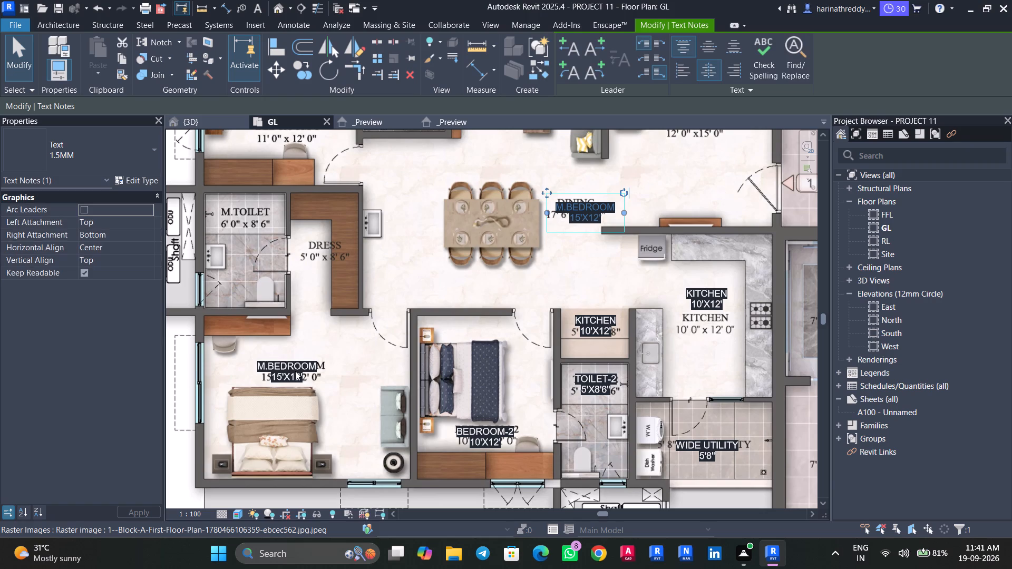
# Copy the M.BEDROOM note from the master bedroom onto the printed DRESS label.
pyautogui.keyDown('ctrl'); pyautogui.moveTo(295, 371); pyautogui.dragTo(320, 257); pyautogui.keyUp('ctrl')
pyautogui.click(295, 371)
pyautogui.press('Tab')
pyautogui.click(295, 371)
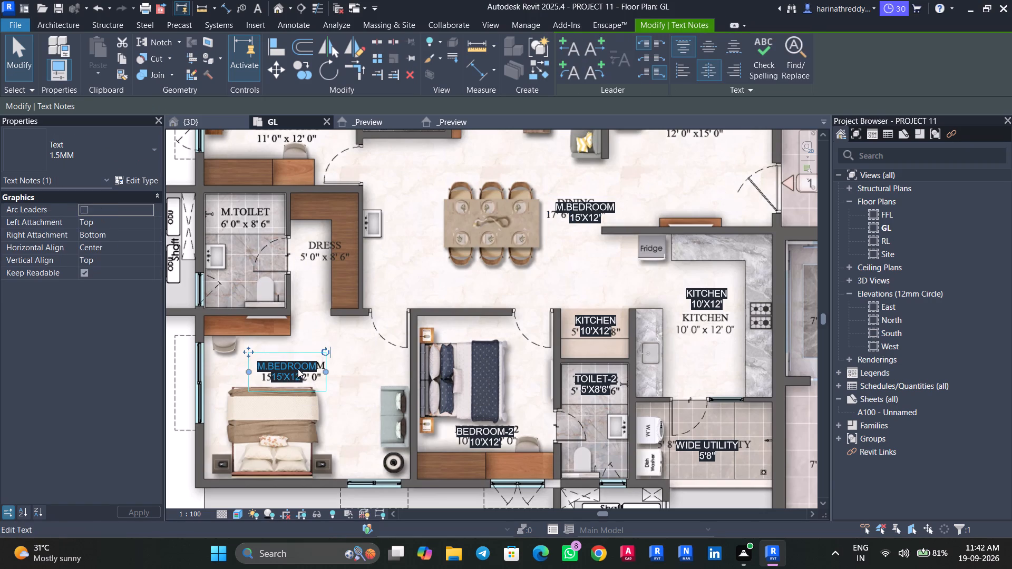
pyautogui.keyDown('ctrl'); pyautogui.moveTo(295, 370); pyautogui.dragTo(314, 258); pyautogui.keyUp('ctrl')
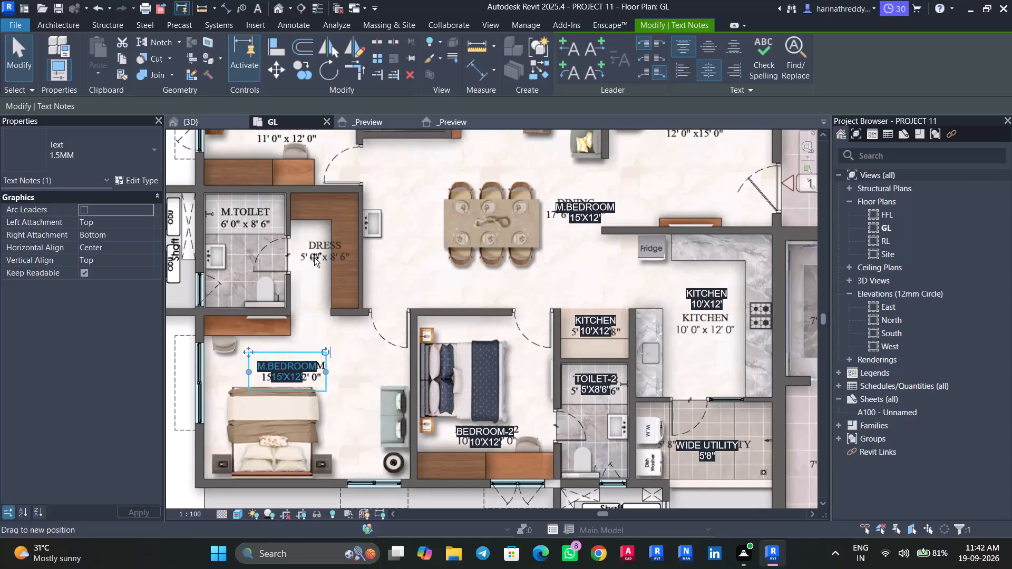
pyautogui.keyDown('ctrl'); pyautogui.moveTo(314, 258); pyautogui.dragTo(325, 249); pyautogui.keyUp('ctrl')
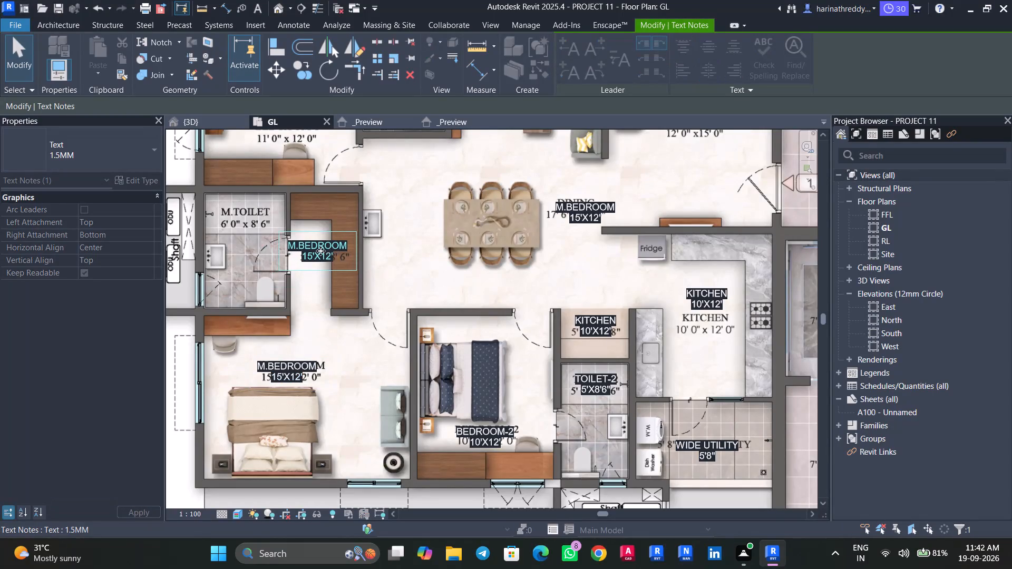
# Copy the M.BEDROOM note from the dress area onto the printed M.TOILET label.
pyautogui.scroll(-1, 280, 249)
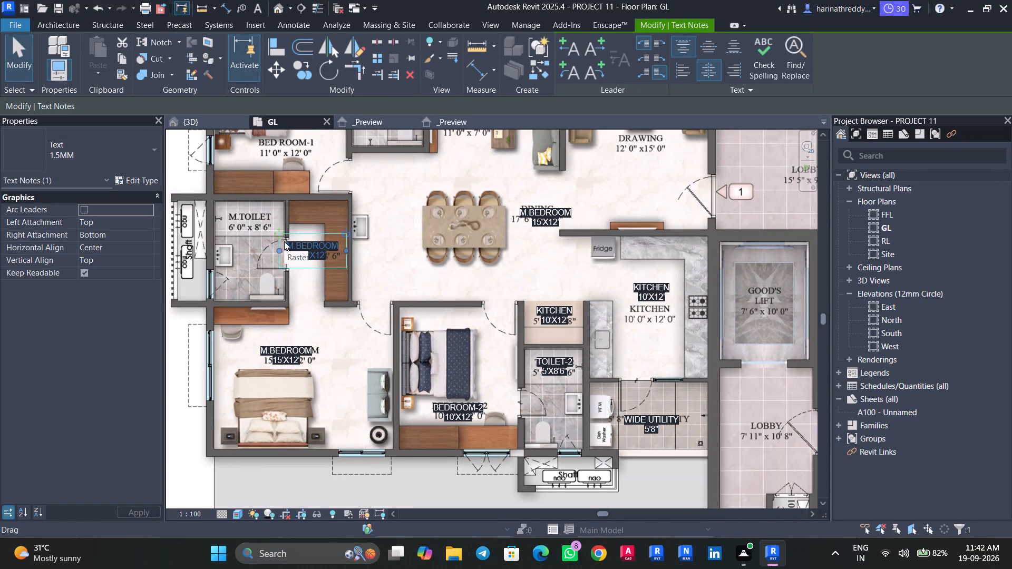
pyautogui.keyDown('ctrl'); pyautogui.moveTo(293, 247); pyautogui.dragTo(231, 218); pyautogui.keyUp('ctrl')
pyautogui.scroll(-2, 306, 219)
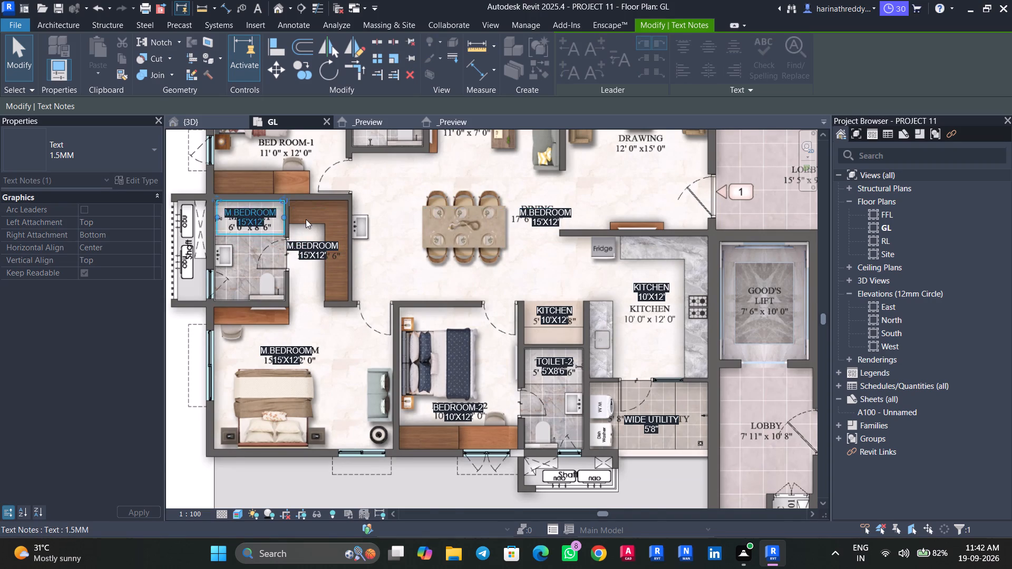
pyautogui.moveTo(306, 219); pyautogui.dragTo(322, 297, button='middle')
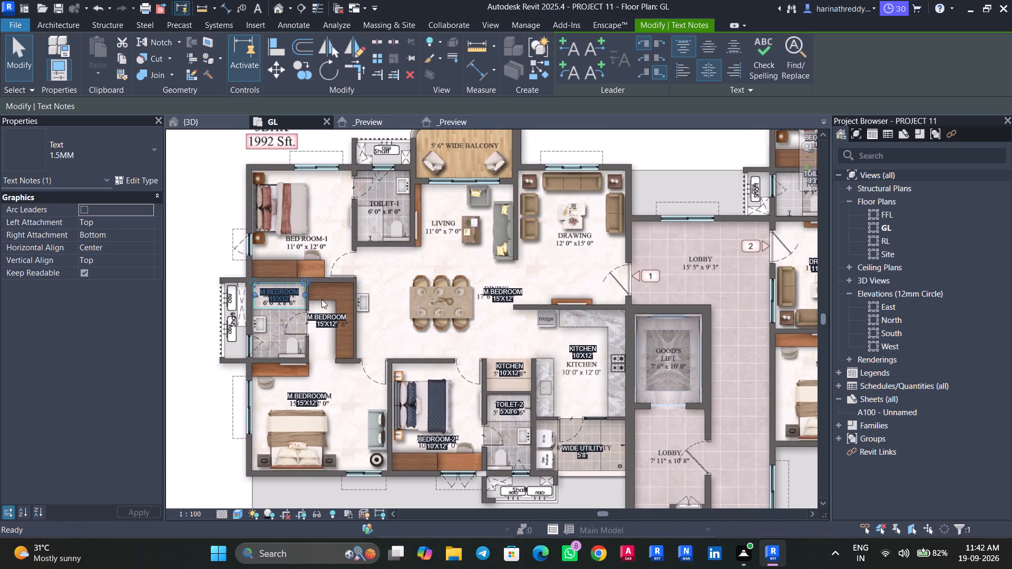
# Copy the M.BEDROOM note from the master toilet onto the printed BED ROOM-1 label in the 1992 Sft. flat.
pyautogui.keyDown('ctrl'); pyautogui.moveTo(285, 295); pyautogui.dragTo(312, 243); pyautogui.keyUp('ctrl')
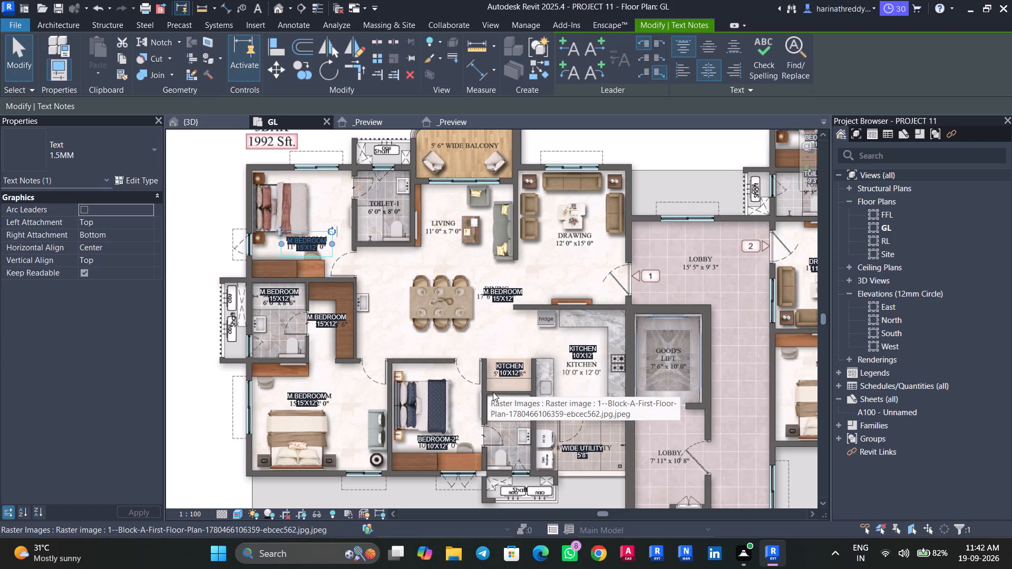
# Copy the TOILET-2 note onto the printed TOILET-1 label in the 1992 Sft. flat.
pyautogui.click(511, 407)
pyautogui.press('Tab')
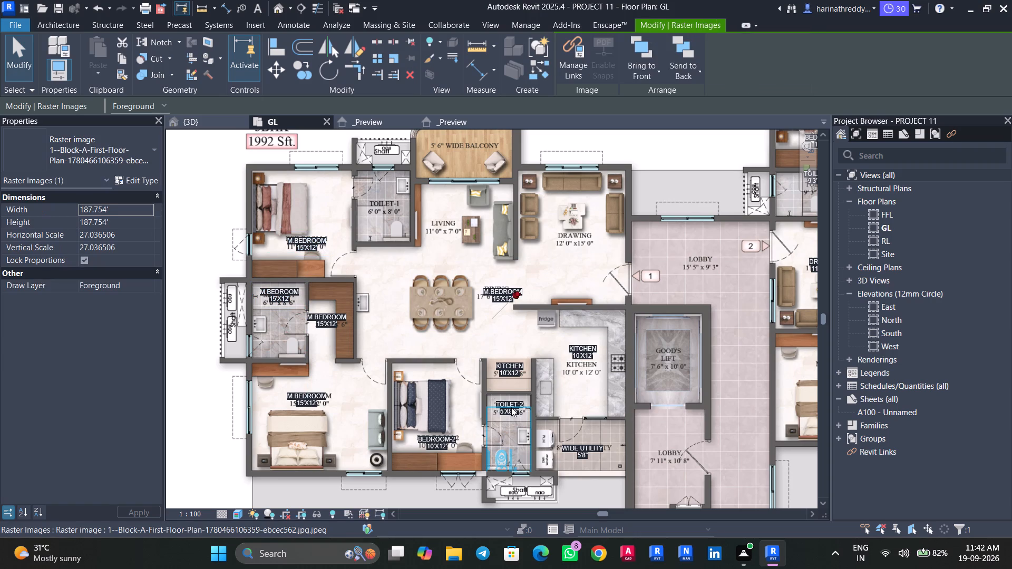
pyautogui.press('Tab')
pyautogui.click(511, 407)
pyautogui.keyDown('ctrl'); pyautogui.moveTo(511, 407); pyautogui.dragTo(388, 207); pyautogui.keyUp('ctrl')
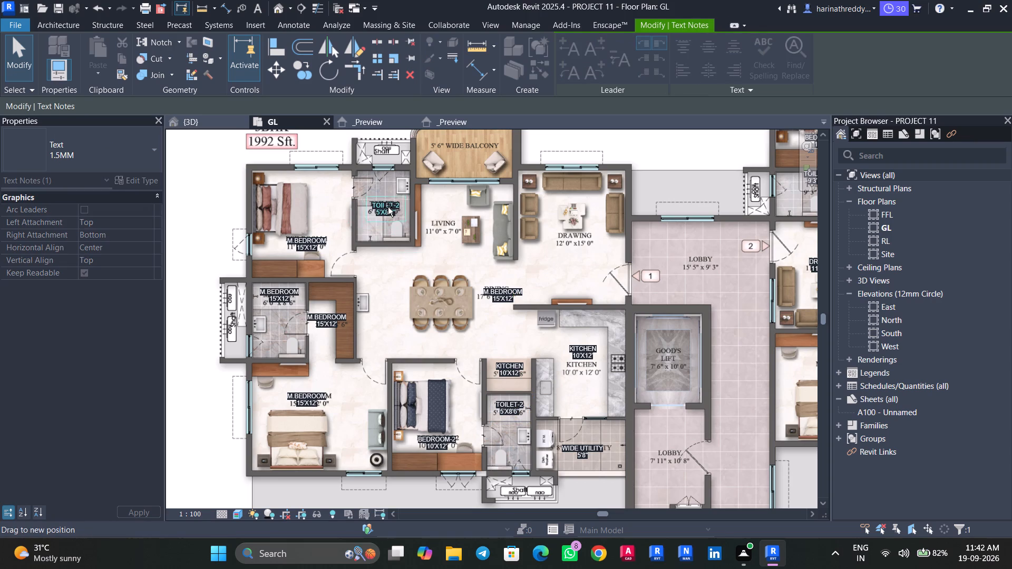
pyautogui.keyDown('ctrl'); pyautogui.moveTo(388, 207); pyautogui.dragTo(389, 206); pyautogui.keyUp('ctrl')
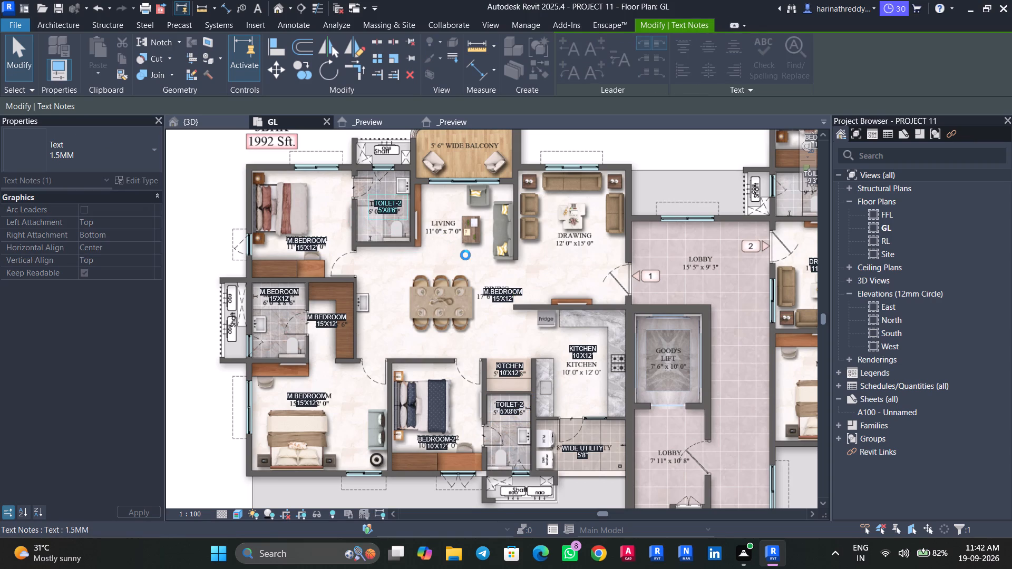
# Copy the LIVING note from the neighbouring flat beside entrance 2 onto the printed LIVING label in the 1992 Sft. flat.
pyautogui.scroll(-2, 575, 283)
pyautogui.moveTo(577, 281); pyautogui.dragTo(443, 292, button='middle')
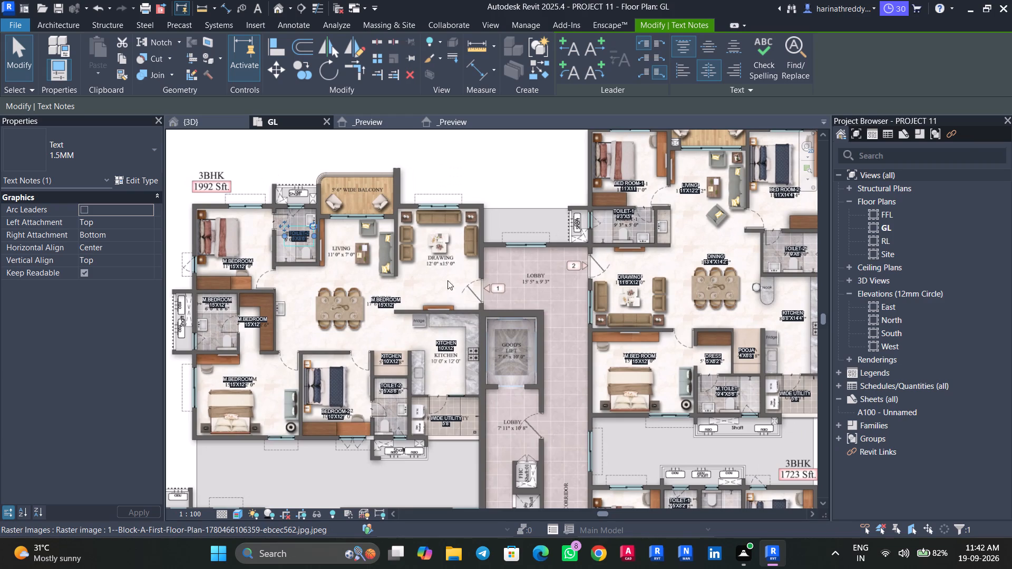
pyautogui.click(696, 190)
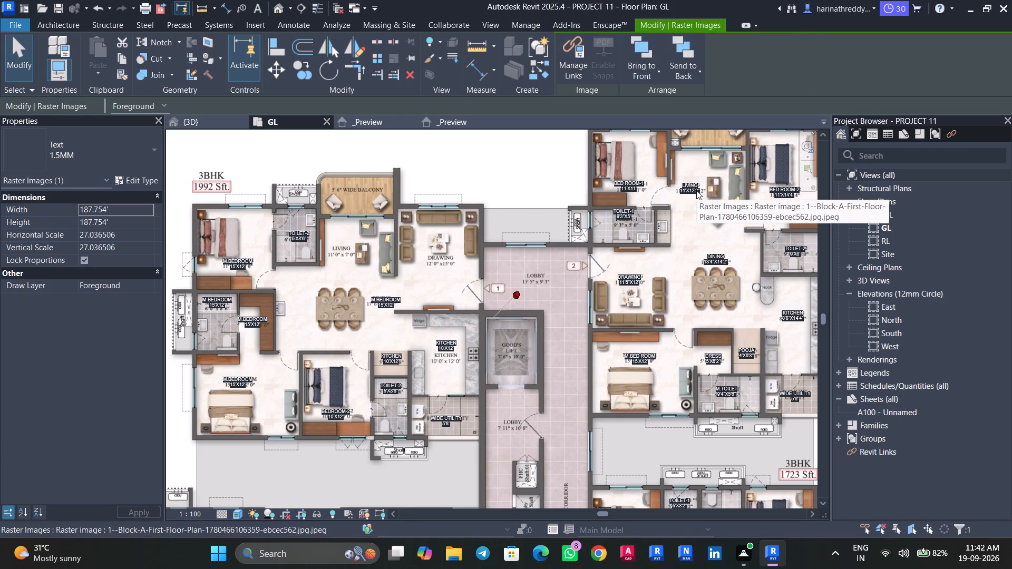
pyautogui.press('Tab')
pyautogui.press('Tab')
pyautogui.click(695, 190)
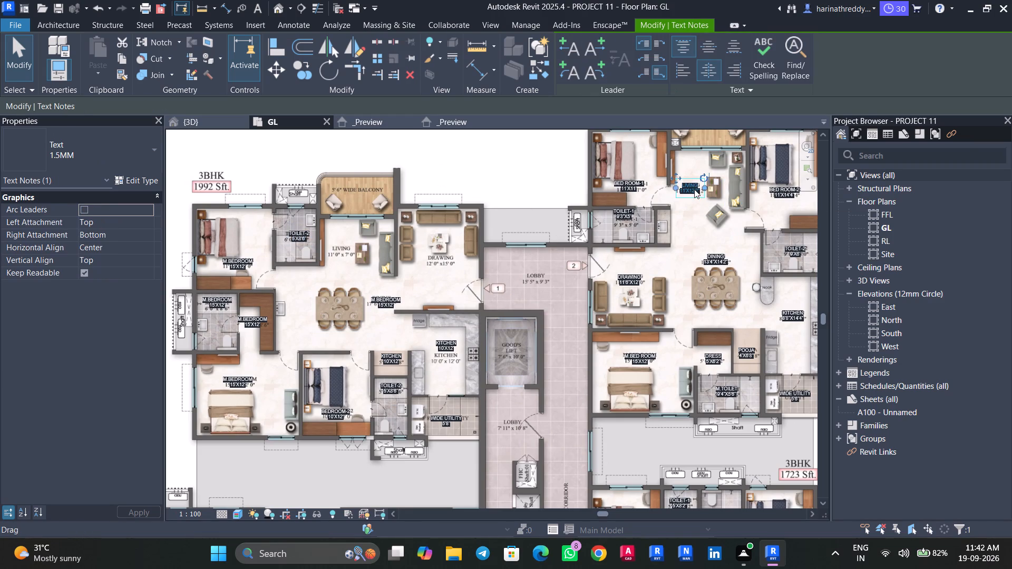
pyautogui.keyDown('ctrl'); pyautogui.moveTo(694, 188); pyautogui.dragTo(543, 232); pyautogui.keyUp('ctrl')
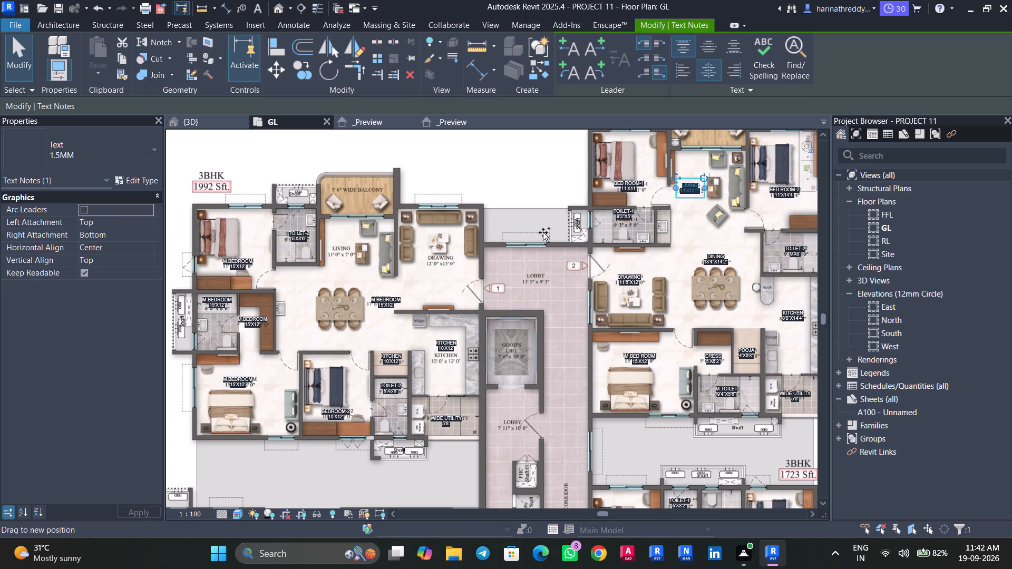
pyautogui.keyDown('ctrl'); pyautogui.moveTo(543, 232); pyautogui.dragTo(343, 251); pyautogui.keyUp('ctrl')
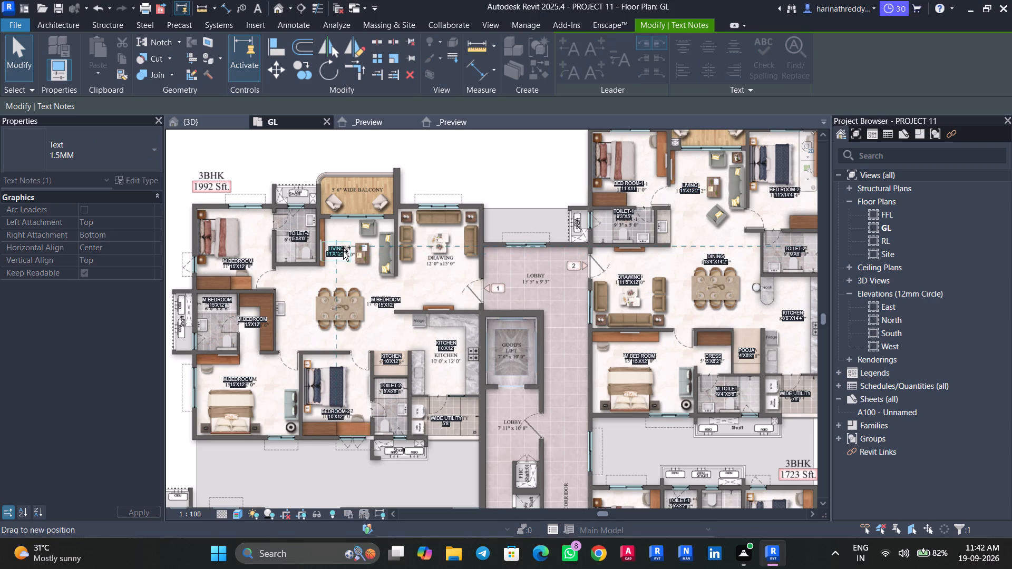
pyautogui.keyDown('ctrl'); pyautogui.moveTo(343, 251); pyautogui.dragTo(345, 250); pyautogui.keyUp('ctrl')
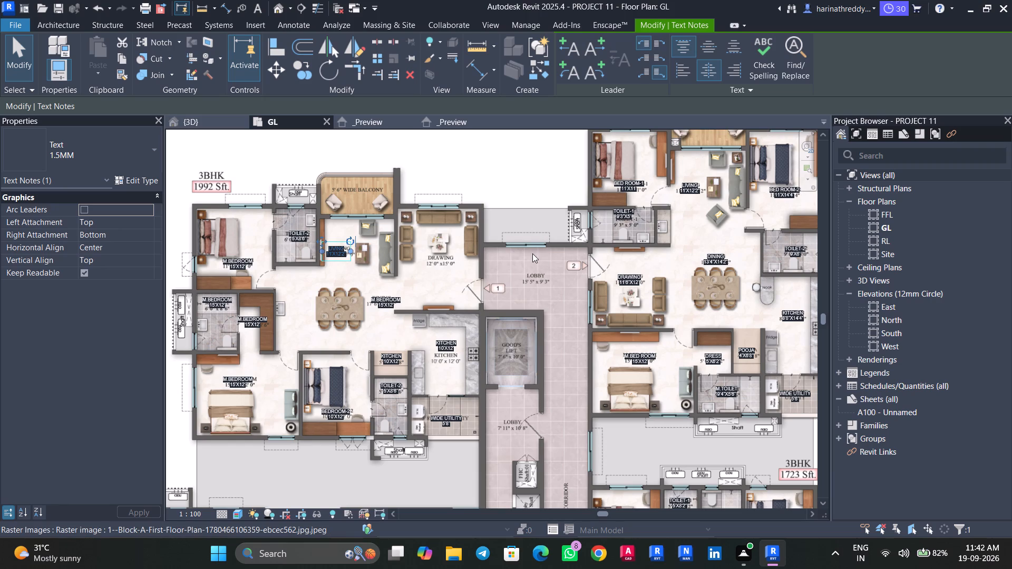
pyautogui.press('Escape')
# Copy the DRAWING note from the neighbouring flat beside entrance 2 onto the printed DRAWING label in the 1992 Sft. flat.
pyautogui.click(631, 278)
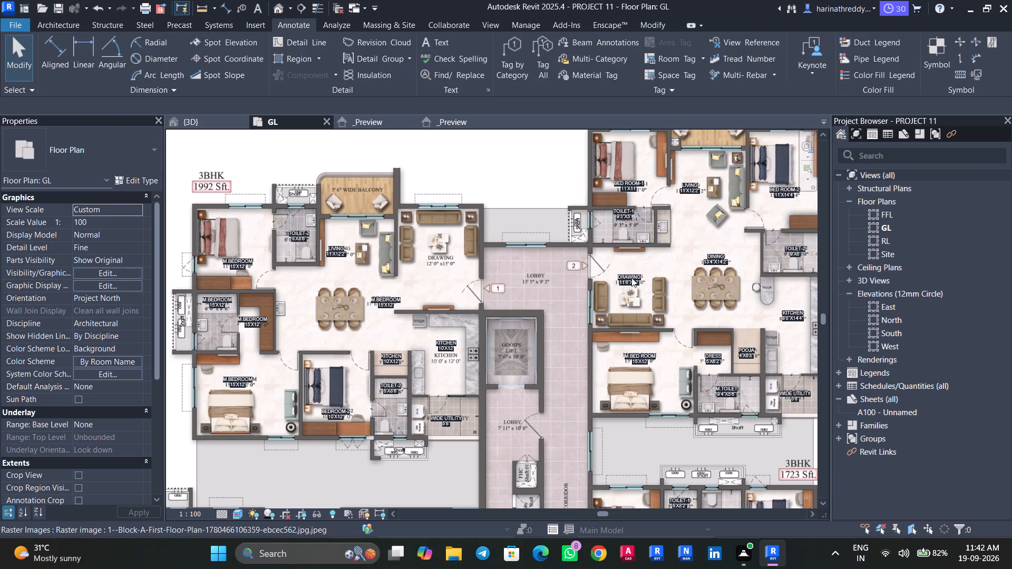
pyautogui.press('Tab')
pyautogui.press('Tab')
pyautogui.click(631, 278)
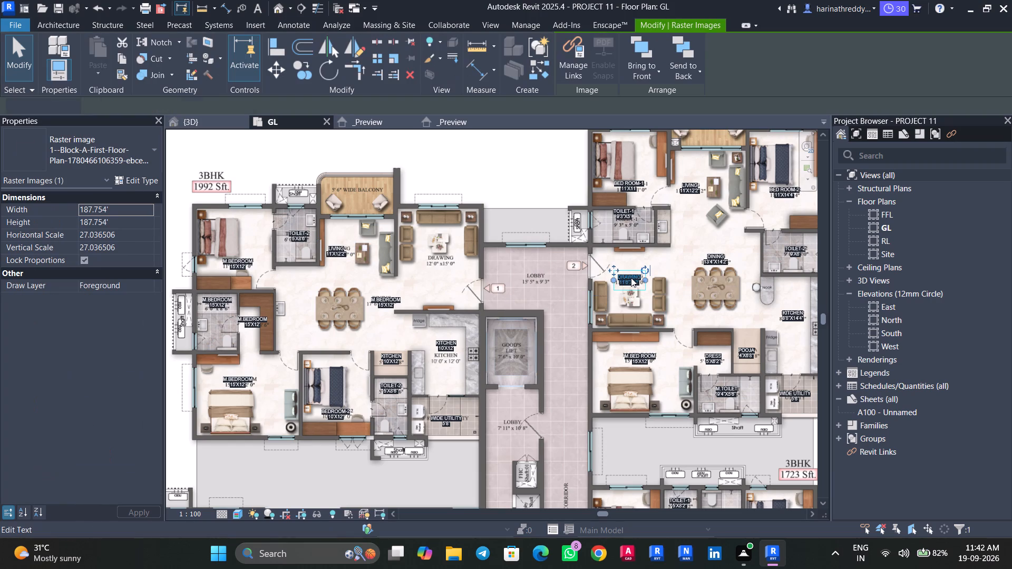
pyautogui.keyDown('ctrl'); pyautogui.moveTo(631, 278); pyautogui.dragTo(492, 279); pyautogui.keyUp('ctrl')
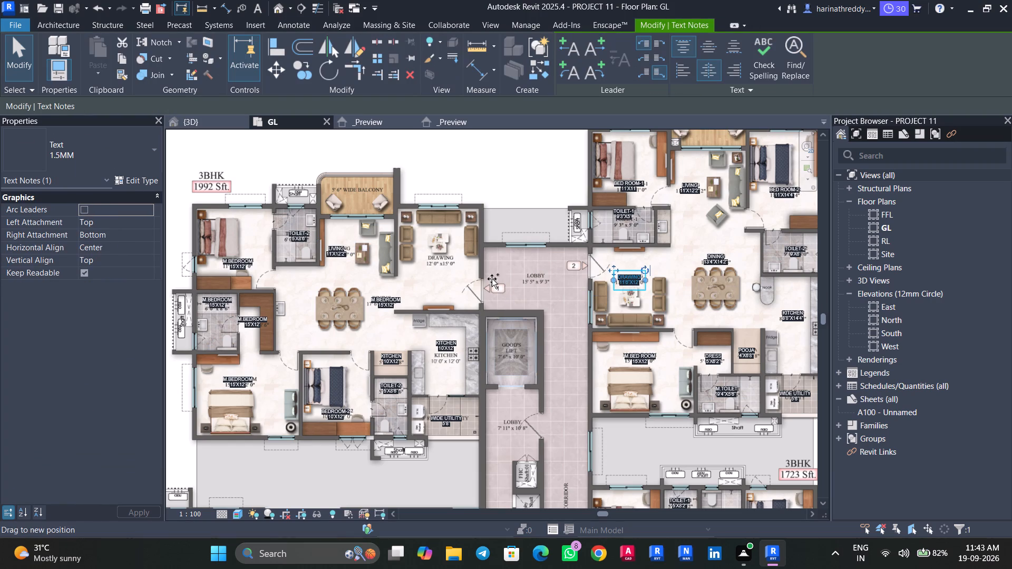
pyautogui.keyDown('ctrl'); pyautogui.moveTo(492, 279); pyautogui.dragTo(441, 263); pyautogui.keyUp('ctrl')
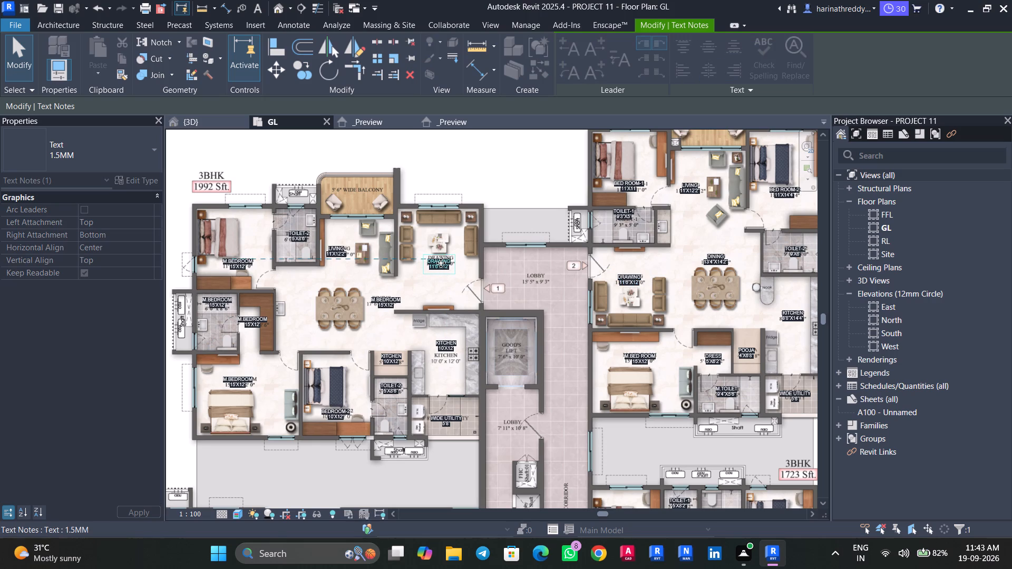
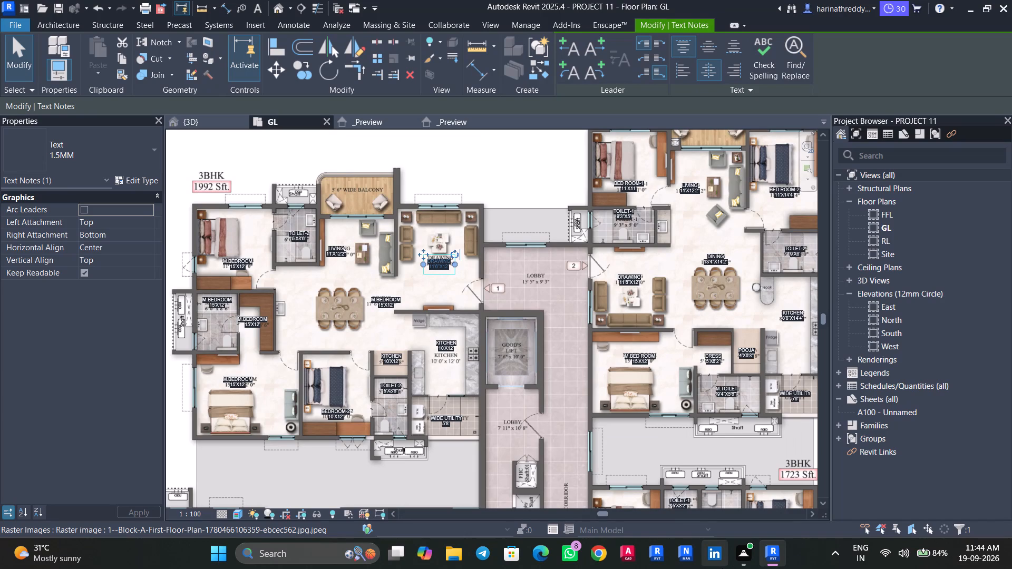
# Change the DRAWING note's size in the 1992 Sft. flat to 12'0"X15' and place the note back over its printed label.
pyautogui.scroll(13, 434, 262)
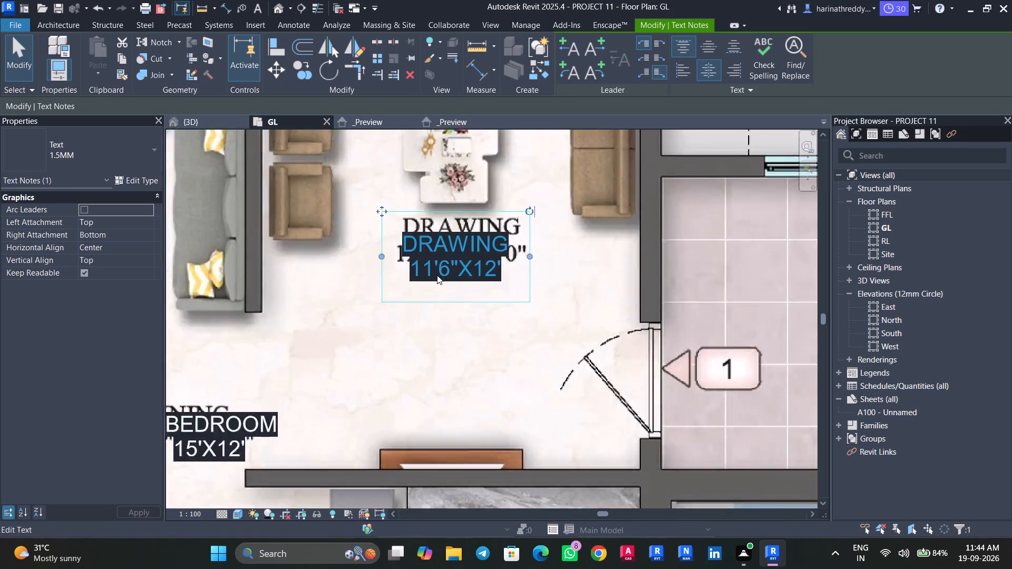
pyautogui.scroll(2, 437, 275)
pyautogui.moveTo(337, 162); pyautogui.dragTo(341, 212)
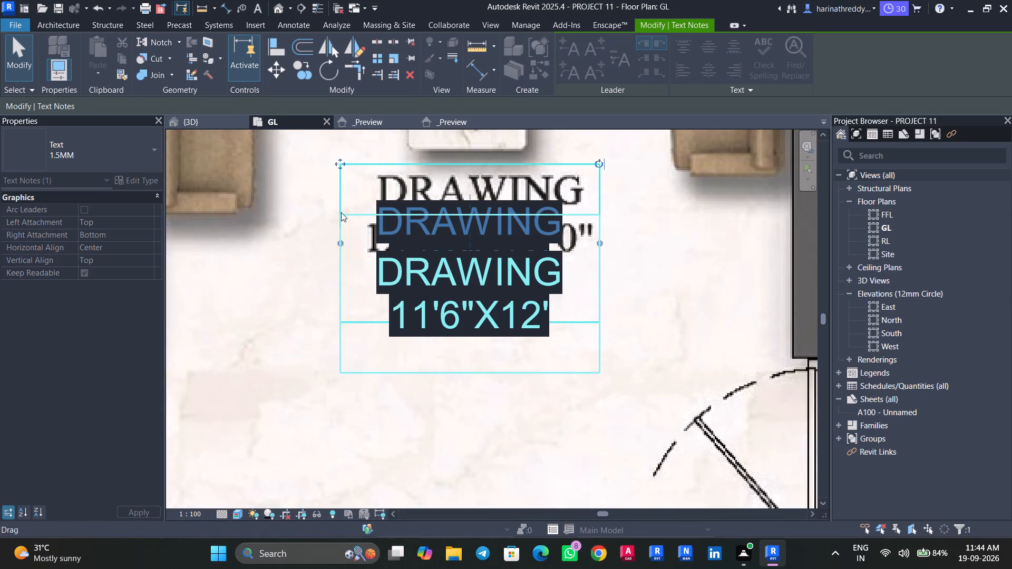
pyautogui.moveTo(341, 212); pyautogui.dragTo(342, 228)
pyautogui.click(438, 335)
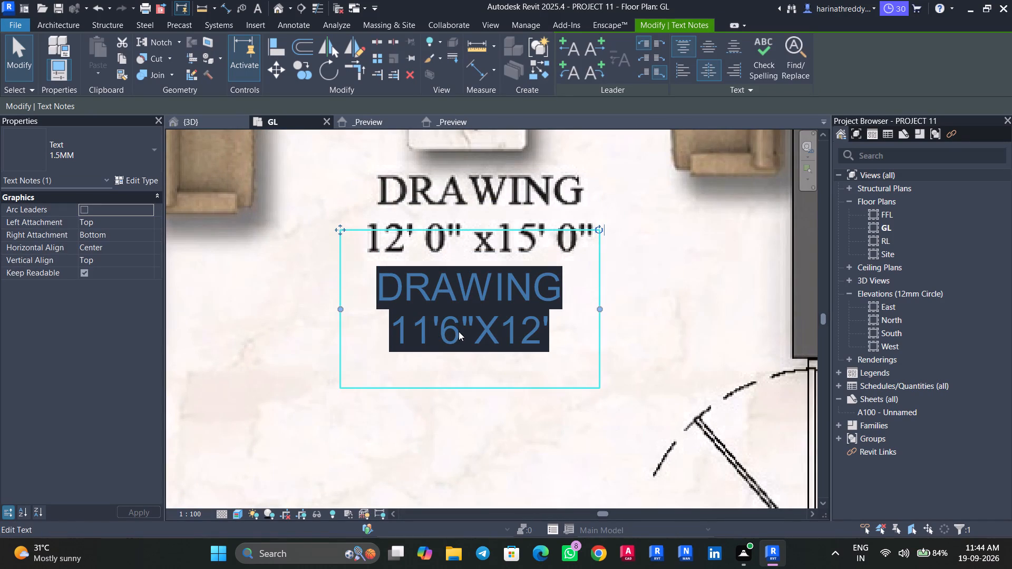
pyautogui.click(461, 335)
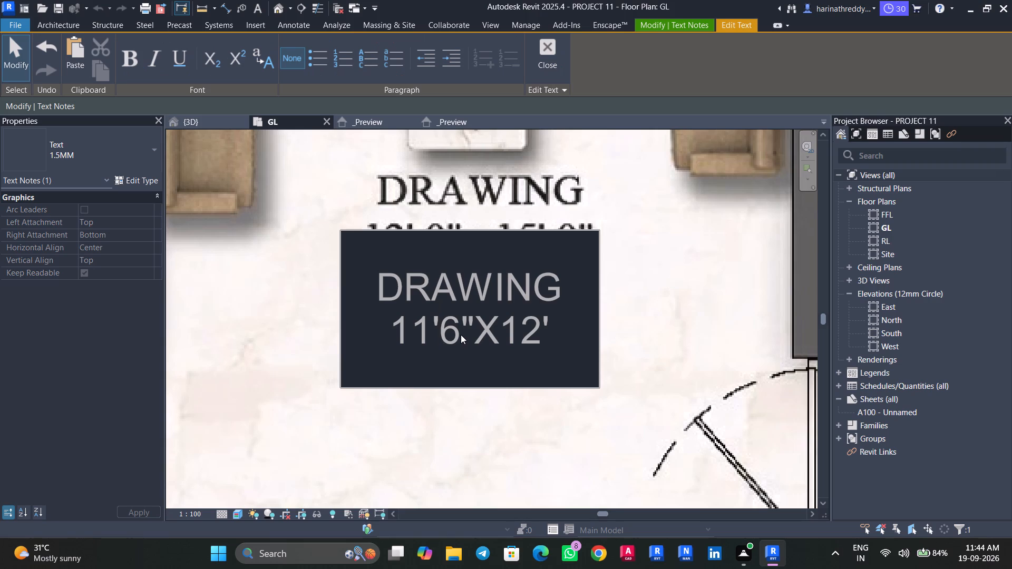
pyautogui.press('BackSpace')
pyautogui.press('0')
pyautogui.click(430, 325)
pyautogui.press('BackSpace')
pyautogui.press('2')
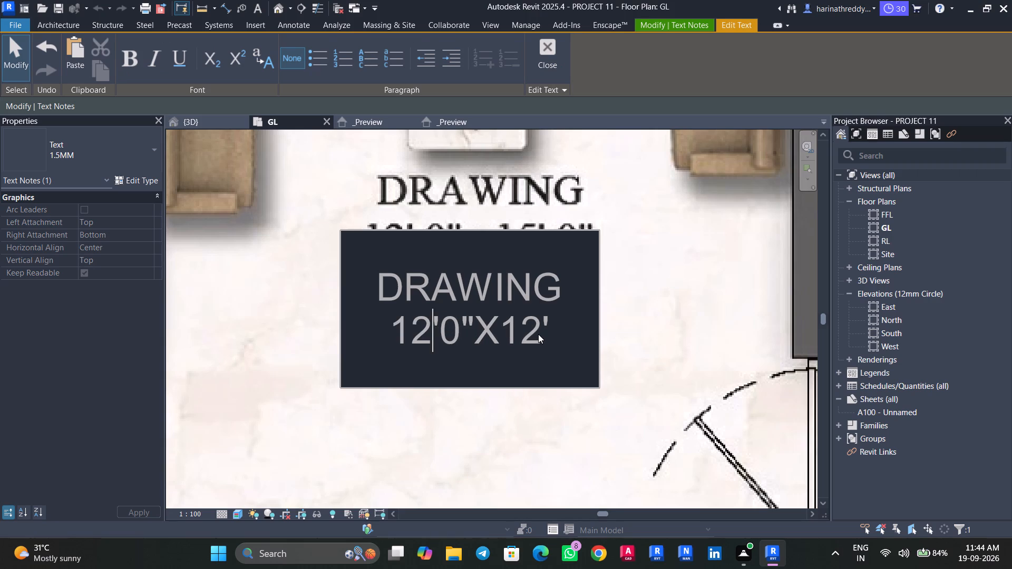
pyautogui.click(538, 334)
pyautogui.press('BackSpace')
pyautogui.press('5')
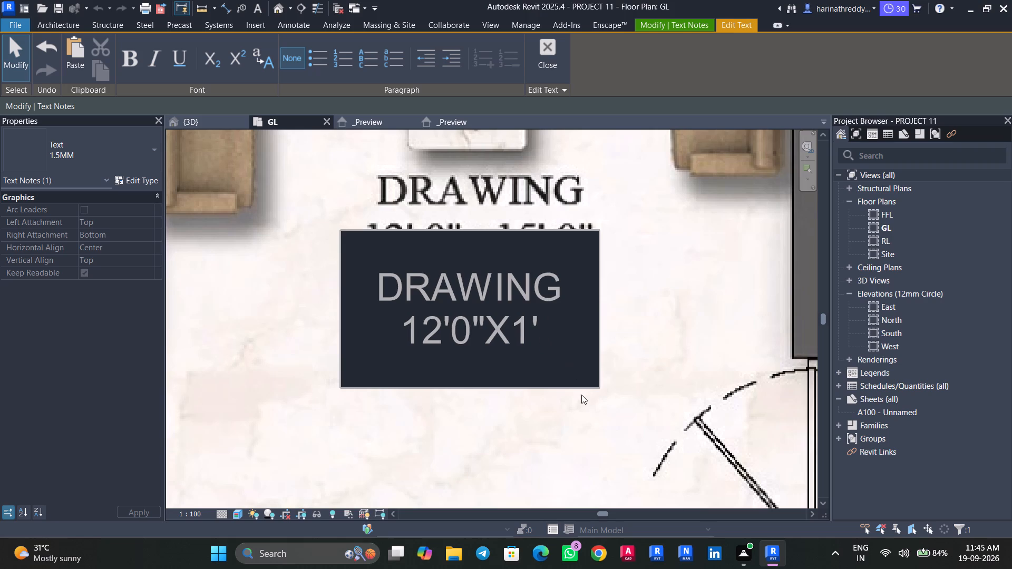
pyautogui.scroll(-3, 581, 400)
pyautogui.click(517, 403)
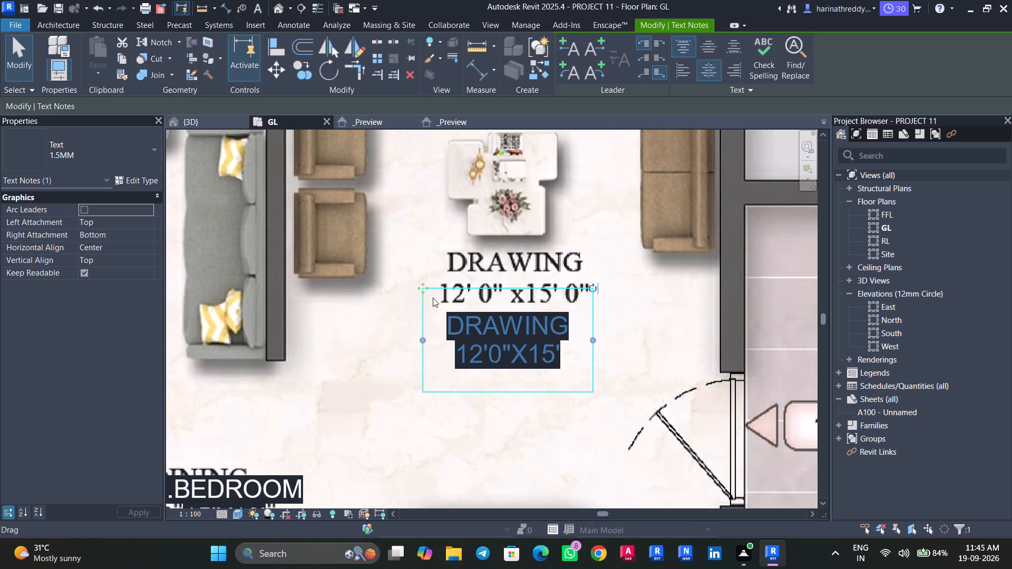
pyautogui.moveTo(423, 285); pyautogui.dragTo(429, 225)
# Change the LIVING note's size in the 1992 Sft. flat to 11'X7' and place the note back over its printed label.
pyautogui.scroll(-9, 405, 355)
pyautogui.moveTo(419, 351); pyautogui.dragTo(493, 320, button='middle')
pyautogui.scroll(2, 335, 312)
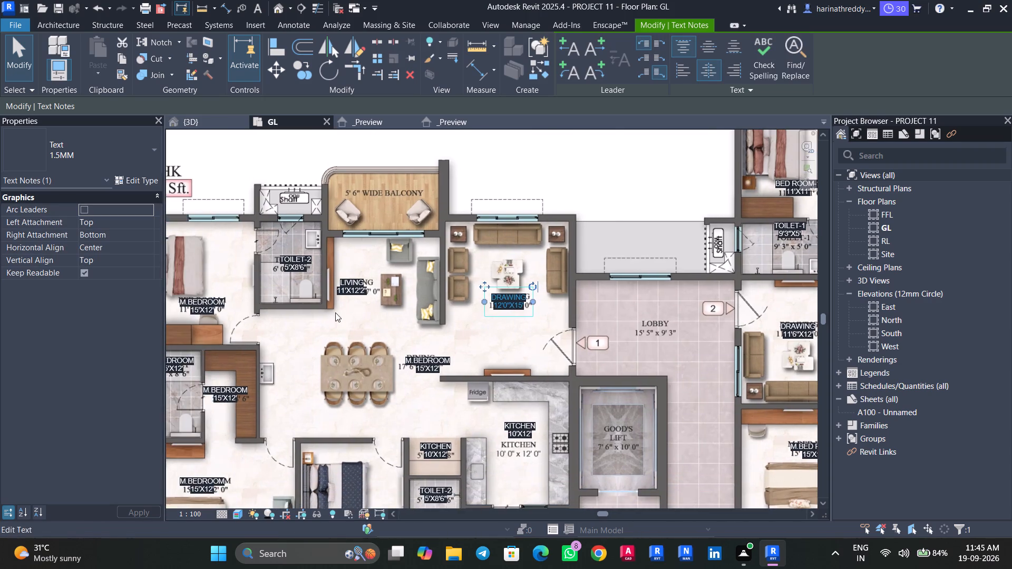
pyautogui.scroll(5, 335, 312)
pyautogui.moveTo(358, 299); pyautogui.dragTo(404, 333, button='middle')
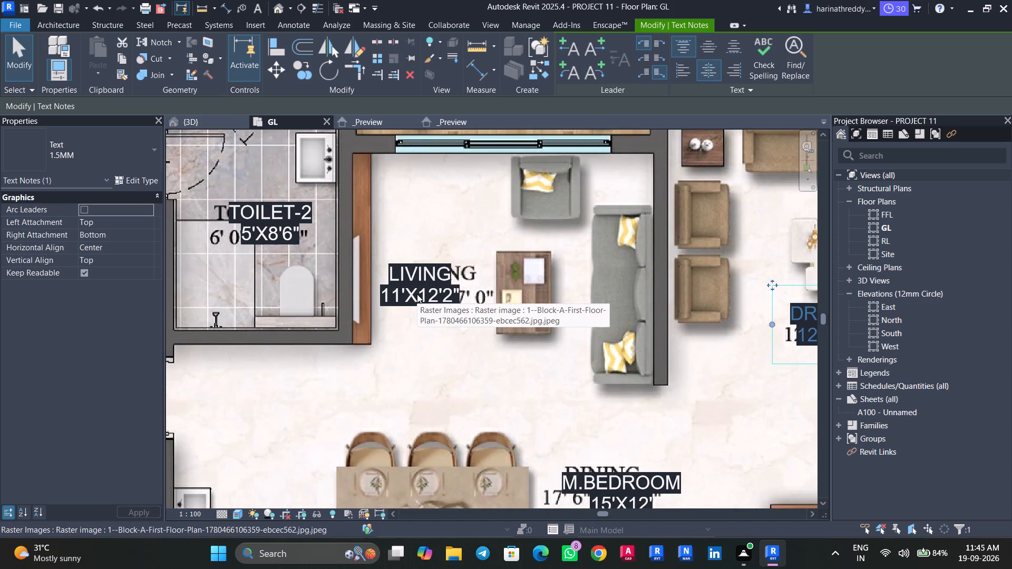
pyautogui.press('Tab')
pyautogui.click(417, 291)
pyautogui.moveTo(359, 245); pyautogui.dragTo(375, 300)
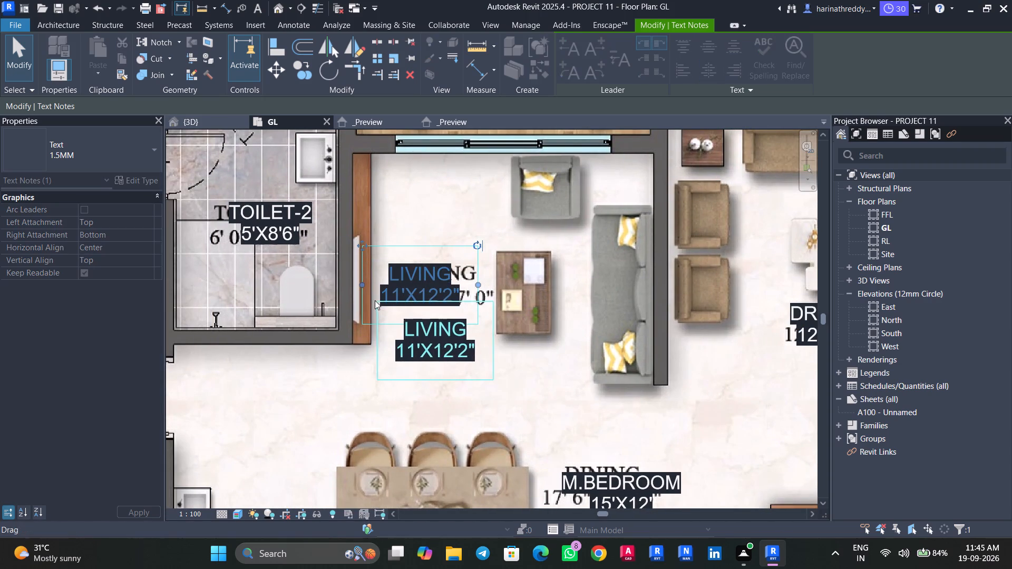
pyautogui.scroll(4, 424, 343)
pyautogui.click(497, 359)
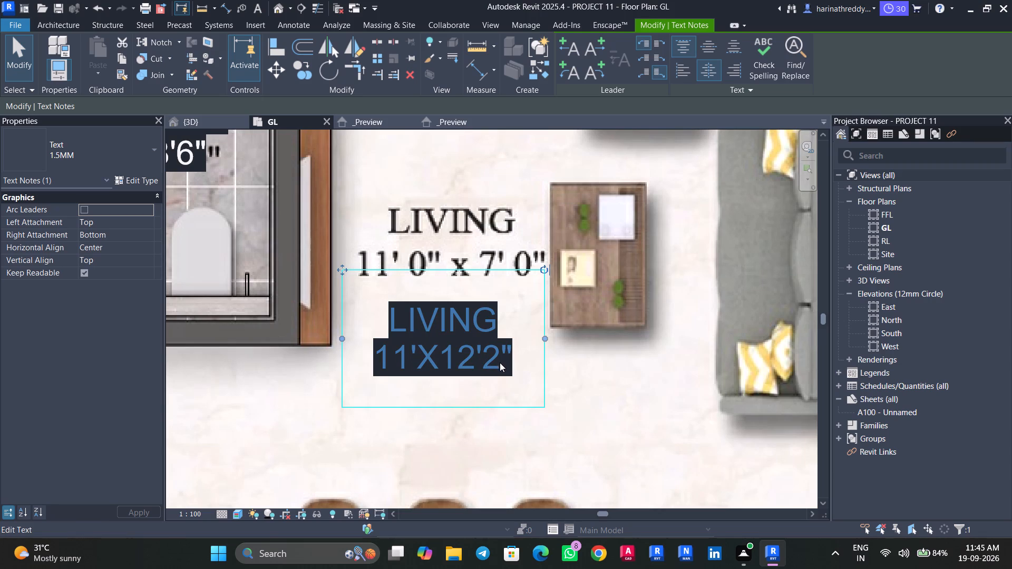
pyautogui.moveTo(496, 359); pyautogui.dragTo(447, 356)
pyautogui.press('BackSpace')
pyautogui.click(472, 355)
pyautogui.press('BackSpace')
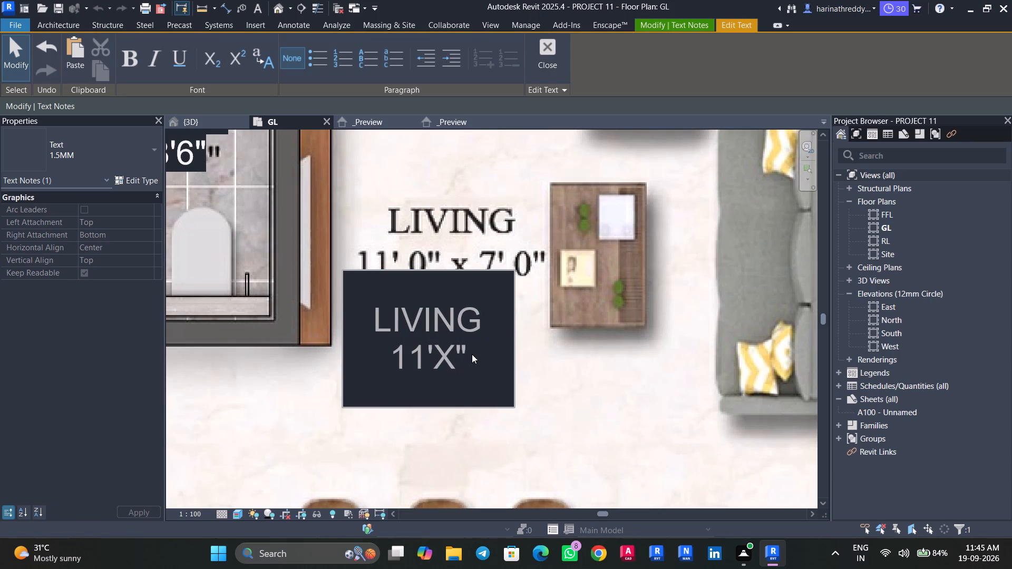
pyautogui.press('7')
pyautogui.press("'")
pyautogui.click(546, 391)
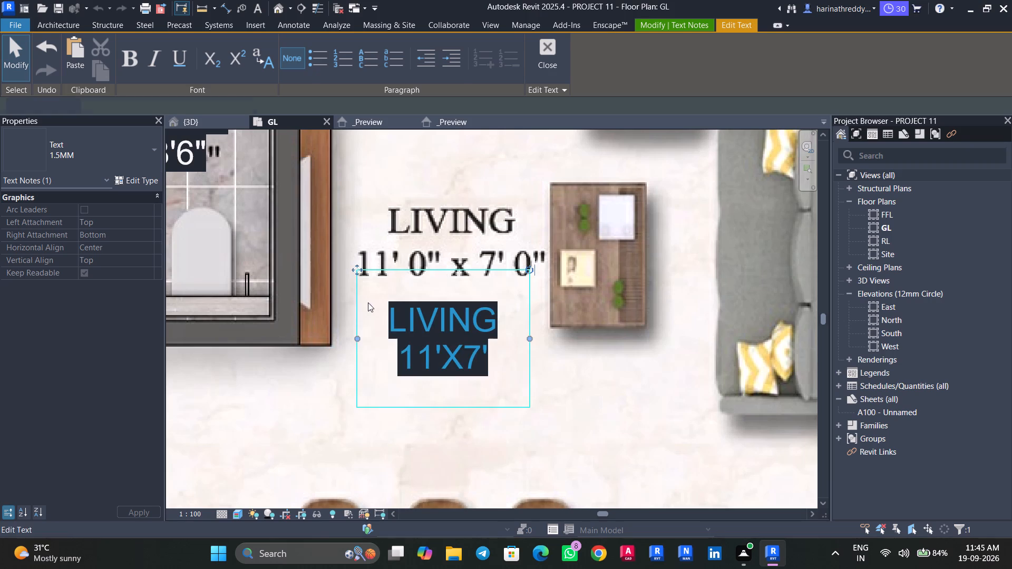
pyautogui.moveTo(353, 270); pyautogui.dragTo(354, 179)
# Copy the WIDE BALCONY note from the 2001 Sft. flat onto the printed balcony label in the 1992 Sft. flat.
pyautogui.scroll(-6, 404, 368)
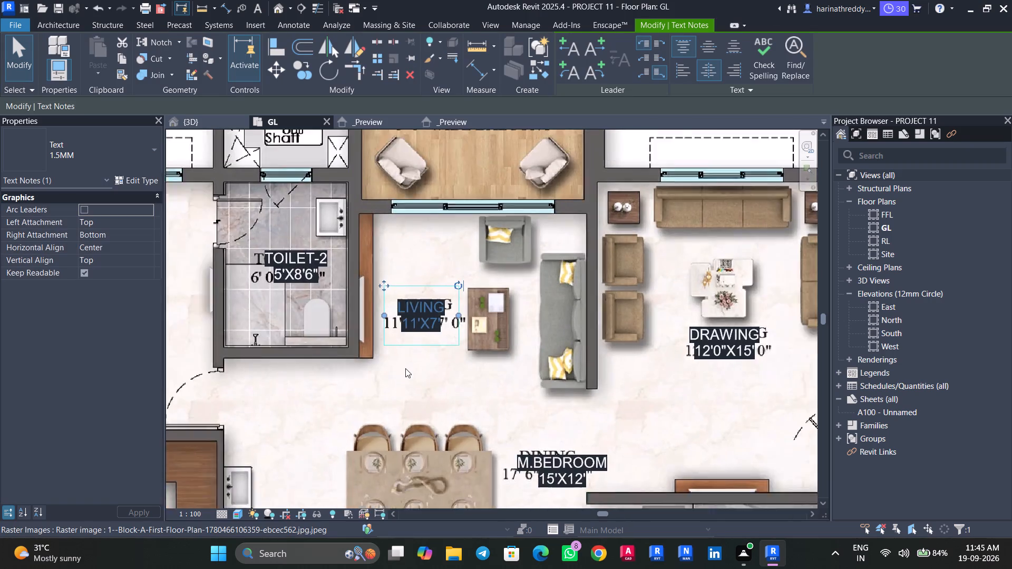
pyautogui.scroll(-9, 405, 368)
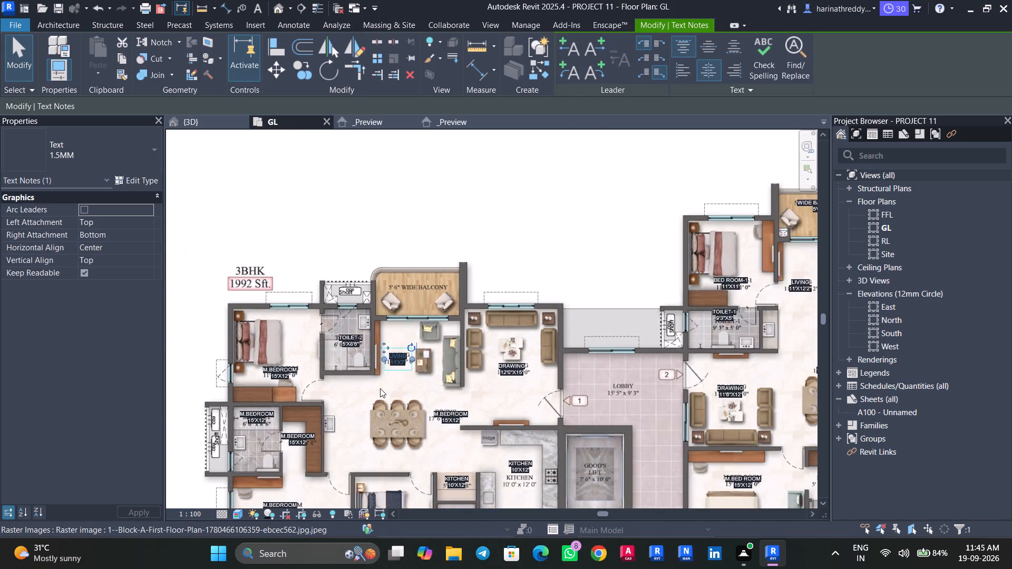
pyautogui.scroll(-3, 380, 388)
pyautogui.scroll(9, 615, 310)
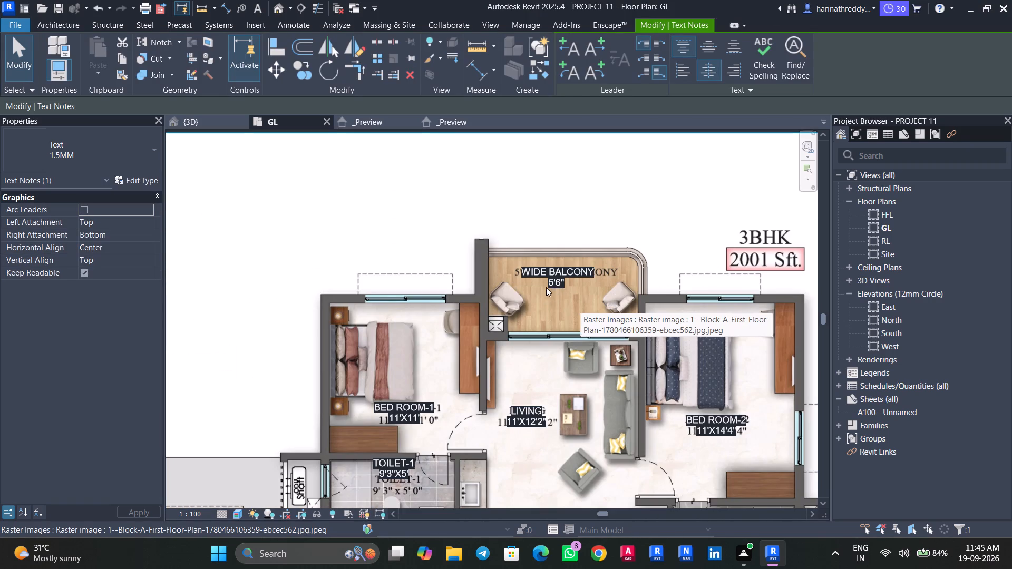
pyautogui.scroll(3, 550, 284)
pyautogui.press('Tab')
pyautogui.scroll(-4, 586, 324)
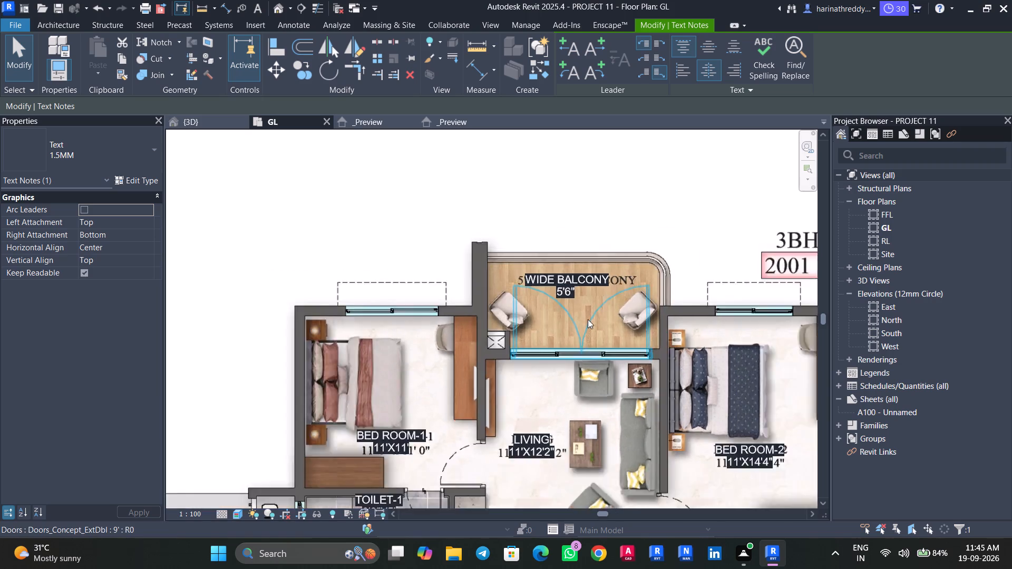
pyautogui.scroll(-6, 588, 319)
pyautogui.moveTo(666, 374); pyautogui.dragTo(669, 336, button='middle')
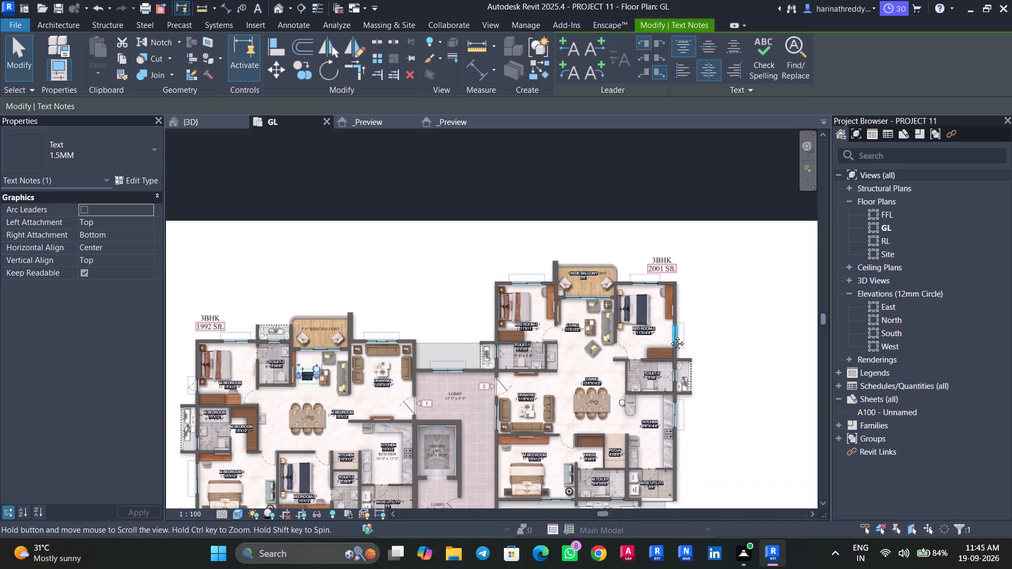
pyautogui.moveTo(669, 336); pyautogui.dragTo(670, 335, button='middle')
pyautogui.scroll(-1, 670, 335)
pyautogui.scroll(4, 287, 424)
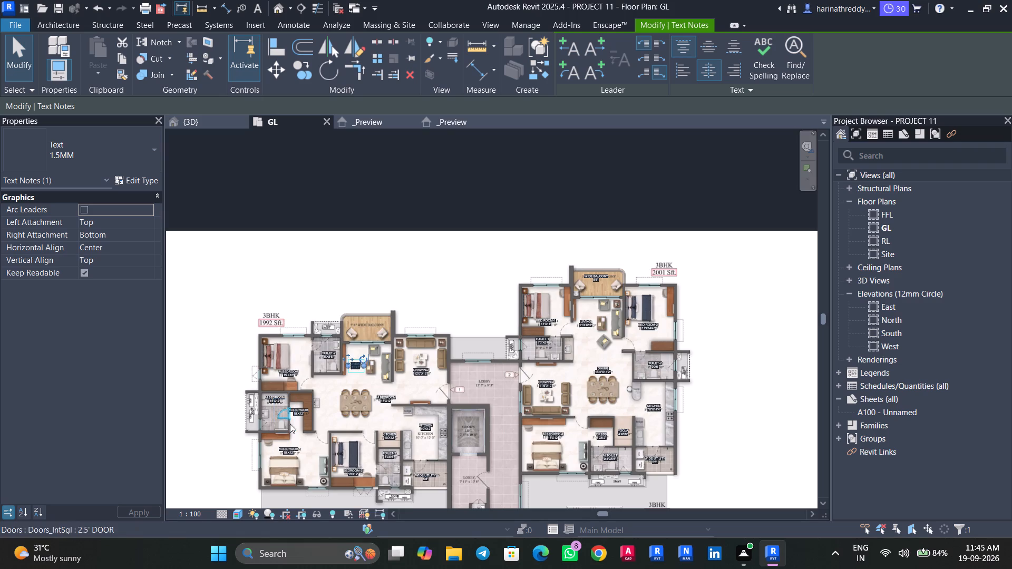
pyautogui.scroll(2, 290, 424)
pyautogui.scroll(-4, 356, 397)
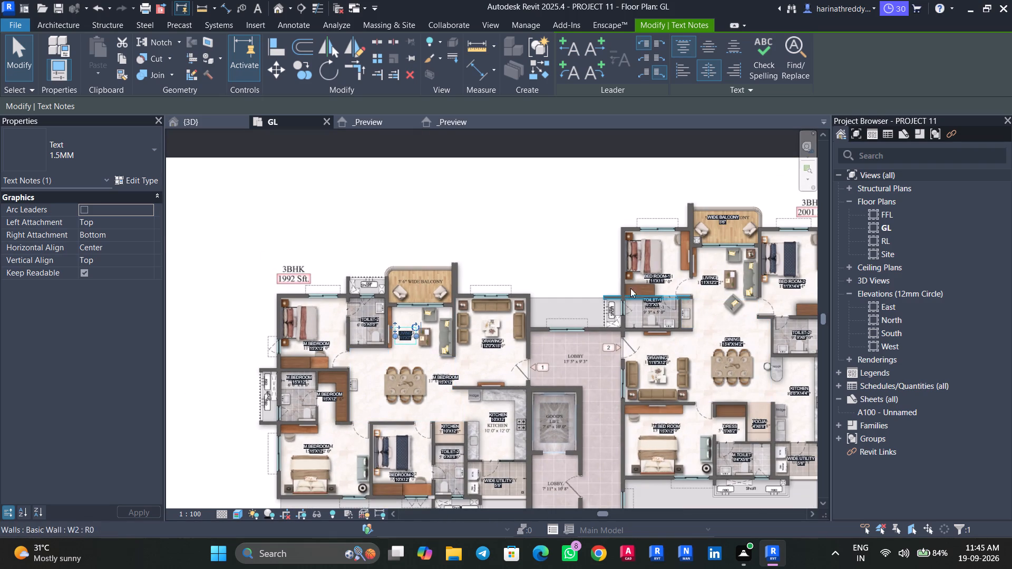
pyautogui.press('Tab')
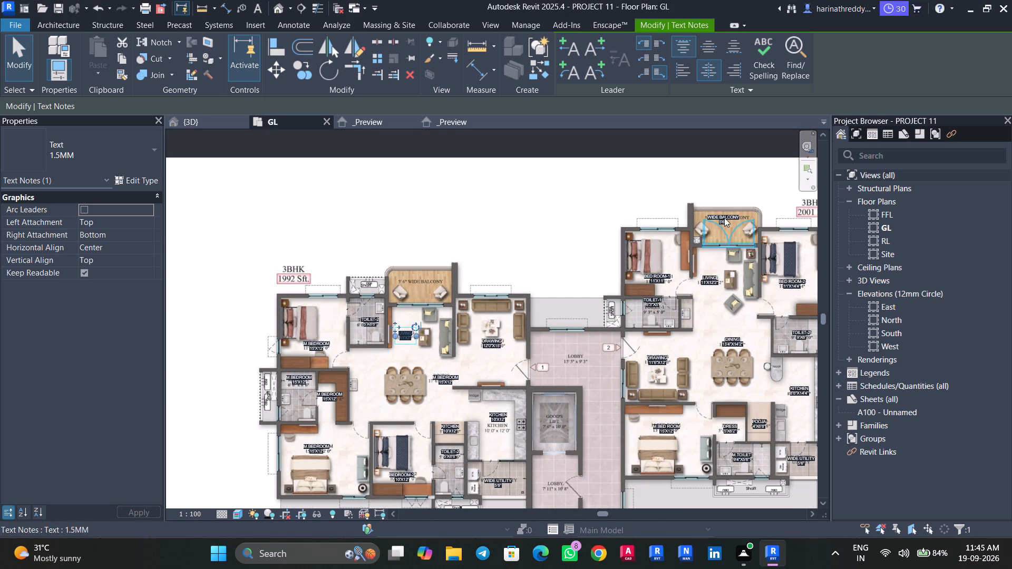
pyautogui.scroll(4, 724, 221)
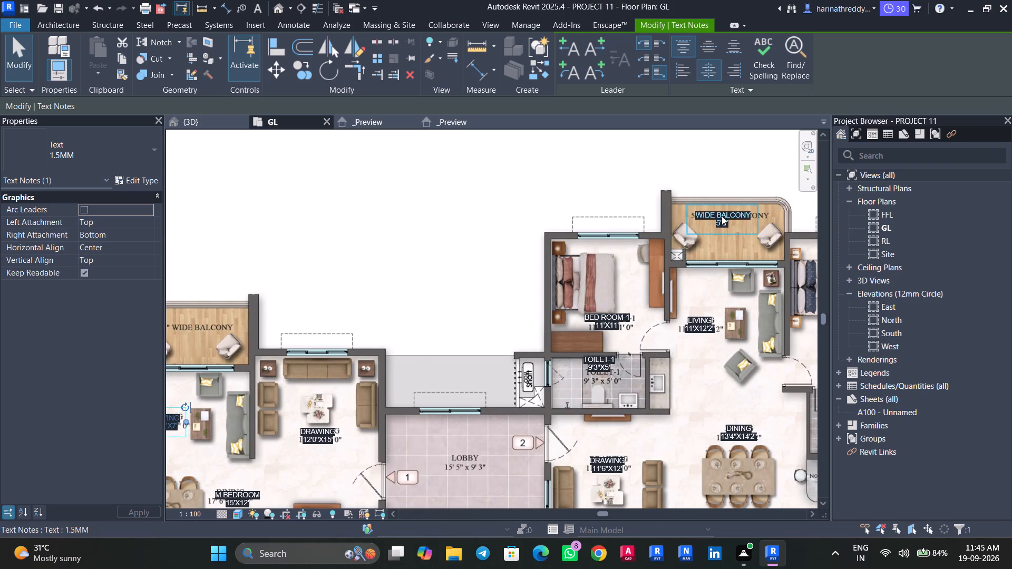
pyautogui.click(722, 216)
pyautogui.scroll(-5, 728, 219)
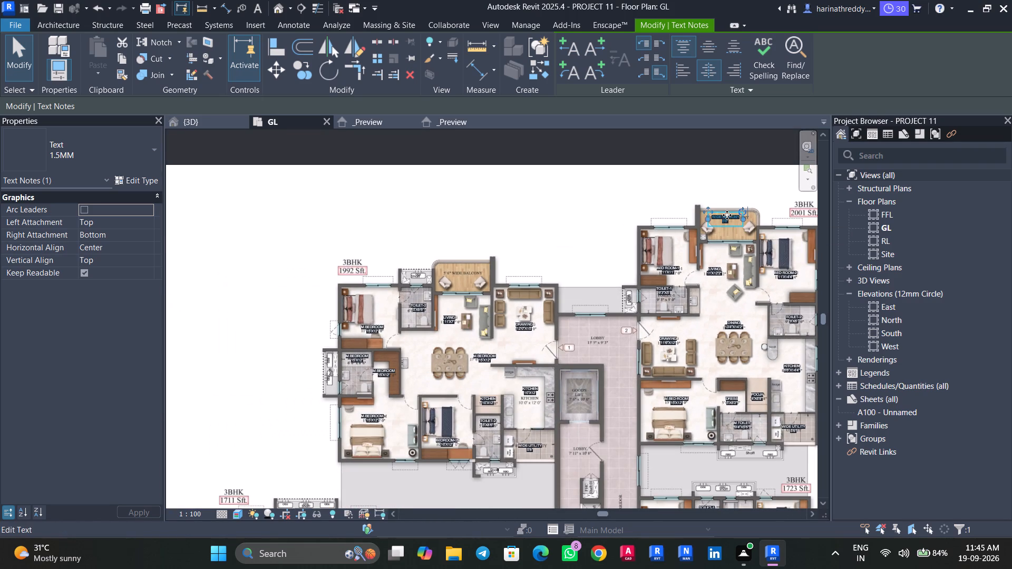
pyautogui.keyDown('ctrl'); pyautogui.moveTo(727, 215); pyautogui.dragTo(462, 275); pyautogui.keyUp('ctrl')
# Shift the copied WIDE BALCONY note slightly upward over the 1992 Sft. flat's printed balcony label.
pyautogui.scroll(9, 461, 284)
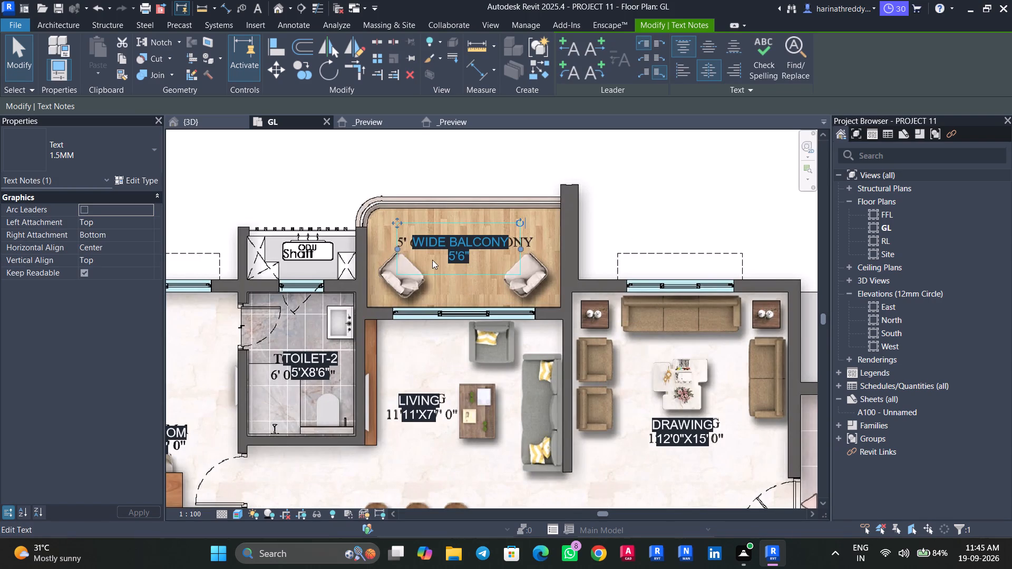
pyautogui.moveTo(392, 223); pyautogui.dragTo(393, 183)
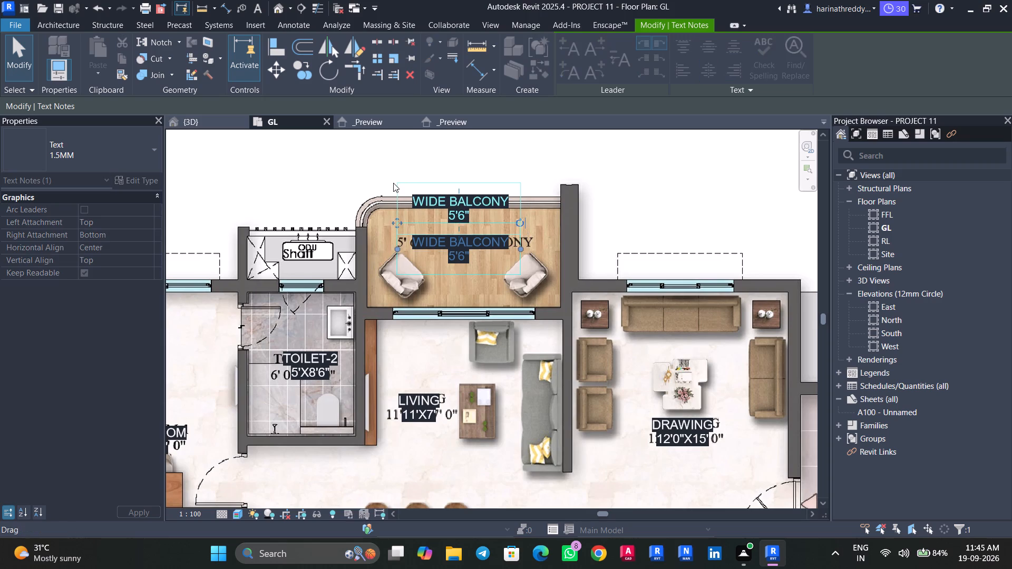
pyautogui.moveTo(396, 182); pyautogui.dragTo(394, 214)
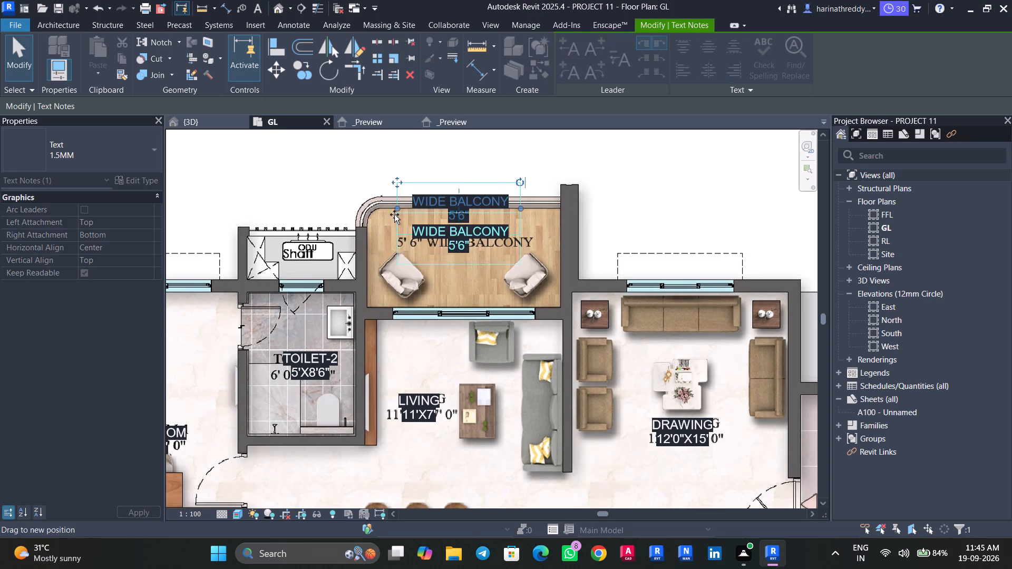
pyautogui.moveTo(394, 214); pyautogui.dragTo(394, 218)
# Move the M.BEDROOM note off the printed DINING label in the 1992 Sft. flat and change its room name to DINING.
pyautogui.scroll(-4, 408, 331)
pyautogui.moveTo(411, 331); pyautogui.dragTo(439, 256, button='middle')
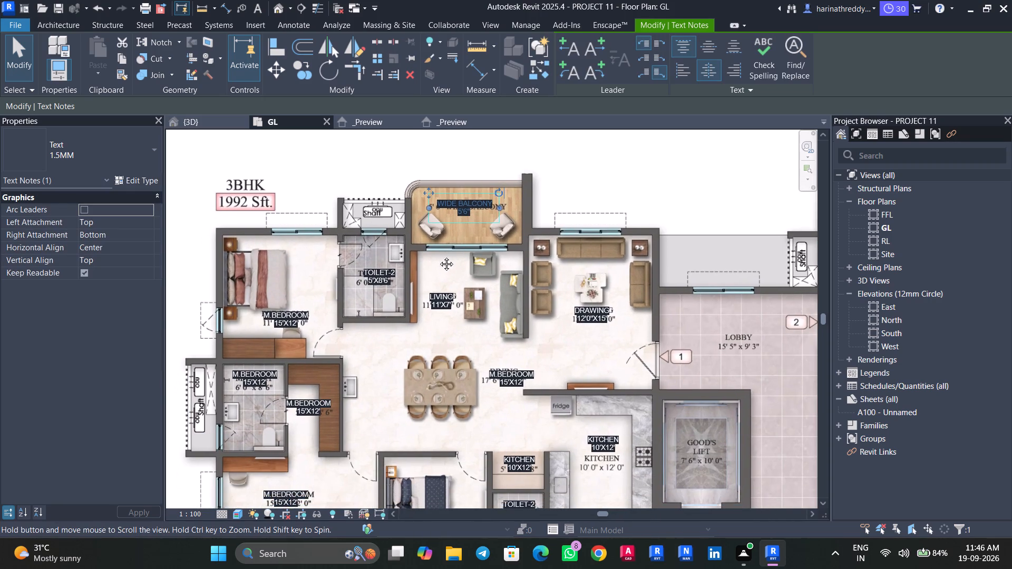
pyautogui.moveTo(439, 256); pyautogui.dragTo(439, 256, button='middle')
pyautogui.scroll(4, 504, 381)
pyautogui.press('Tab')
pyautogui.click(506, 377)
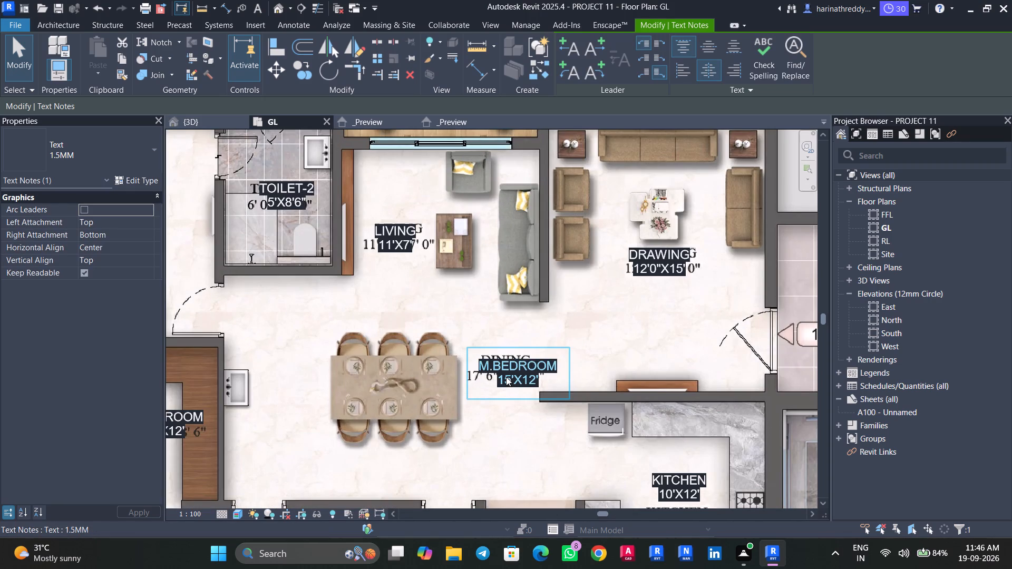
pyautogui.moveTo(466, 347); pyautogui.dragTo(463, 288)
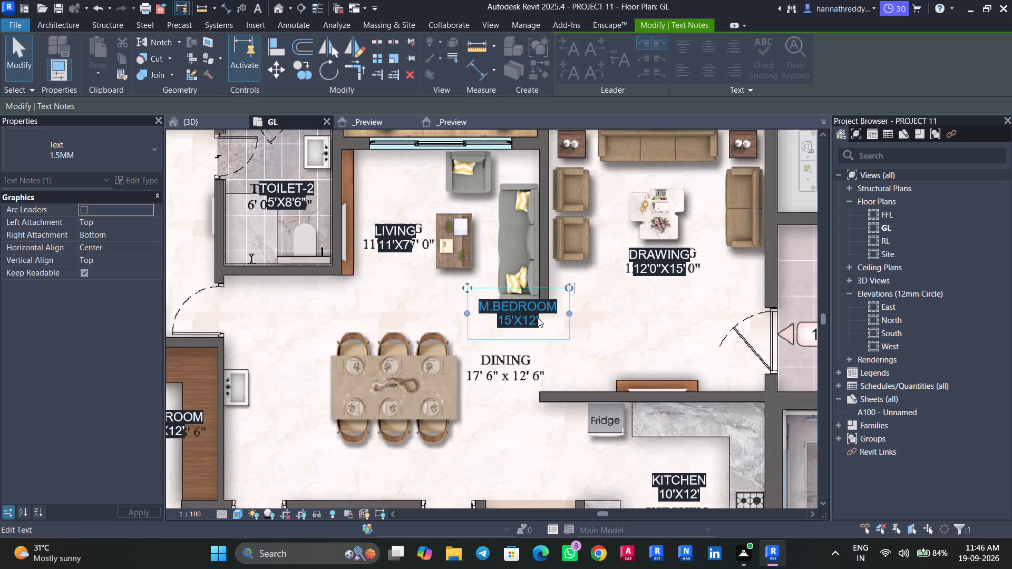
pyautogui.click(553, 306)
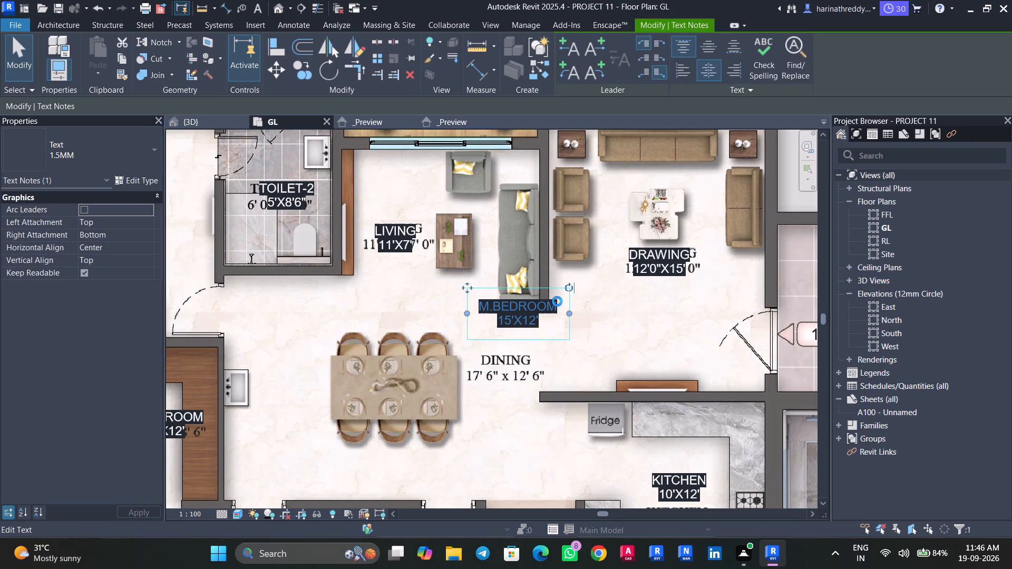
pyautogui.moveTo(557, 301); pyautogui.dragTo(455, 301)
pyautogui.write('DINI')
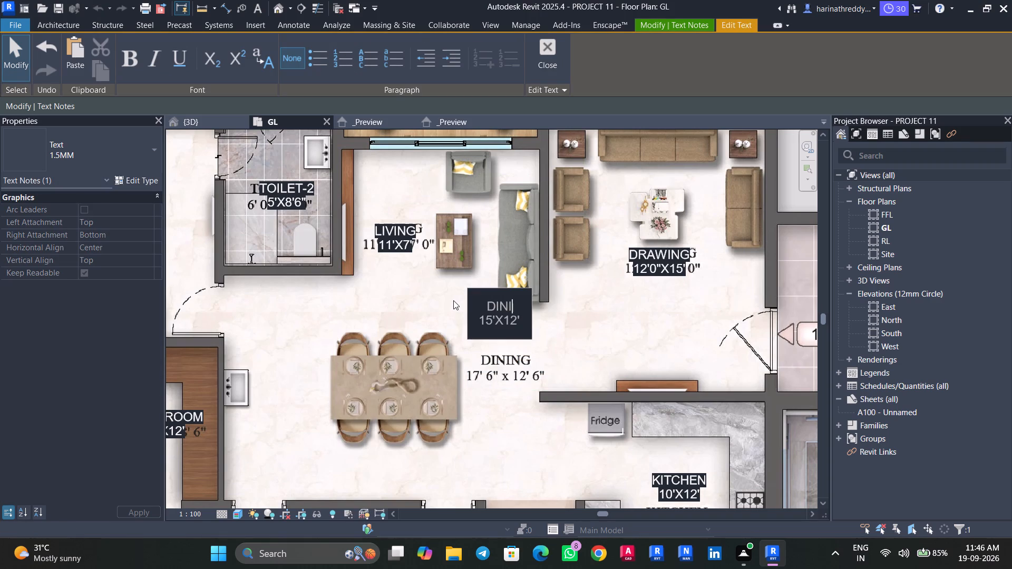
pyautogui.write('NG')
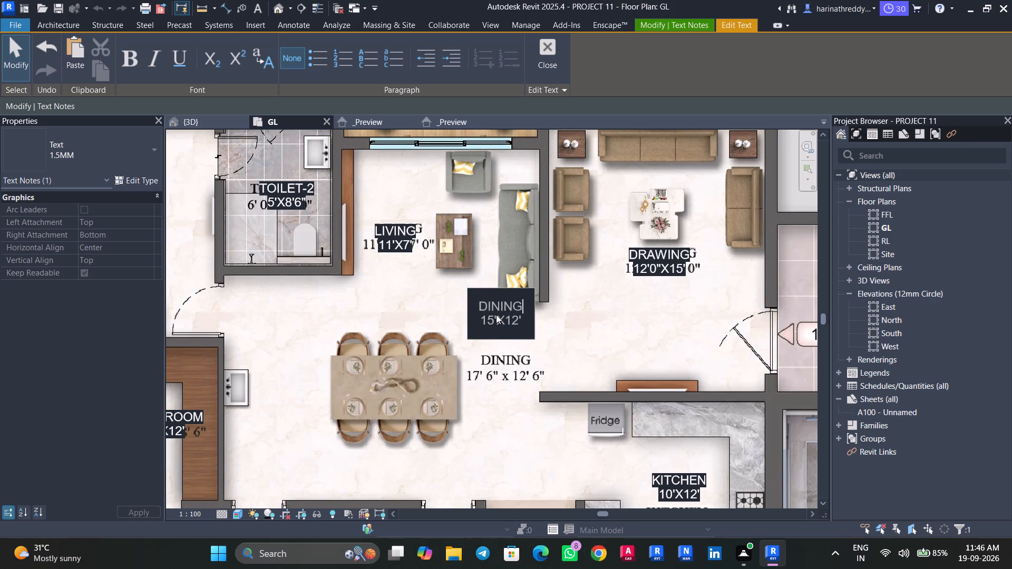
# Set the DINING note's size in the 1992 Sft. flat to 17'6"X12'6" and place the note over its printed label.
pyautogui.click(521, 320)
pyautogui.click(522, 320)
pyautogui.moveTo(522, 320); pyautogui.dragTo(497, 323)
pyautogui.write('17\'6"')
pyautogui.press('space')
pyautogui.write('X')
pyautogui.press('BackSpace')
pyautogui.press('BackSpace')
pyautogui.press('x')
pyautogui.write('12\'6"')
pyautogui.click(514, 348)
pyautogui.moveTo(473, 286); pyautogui.dragTo(473, 296)
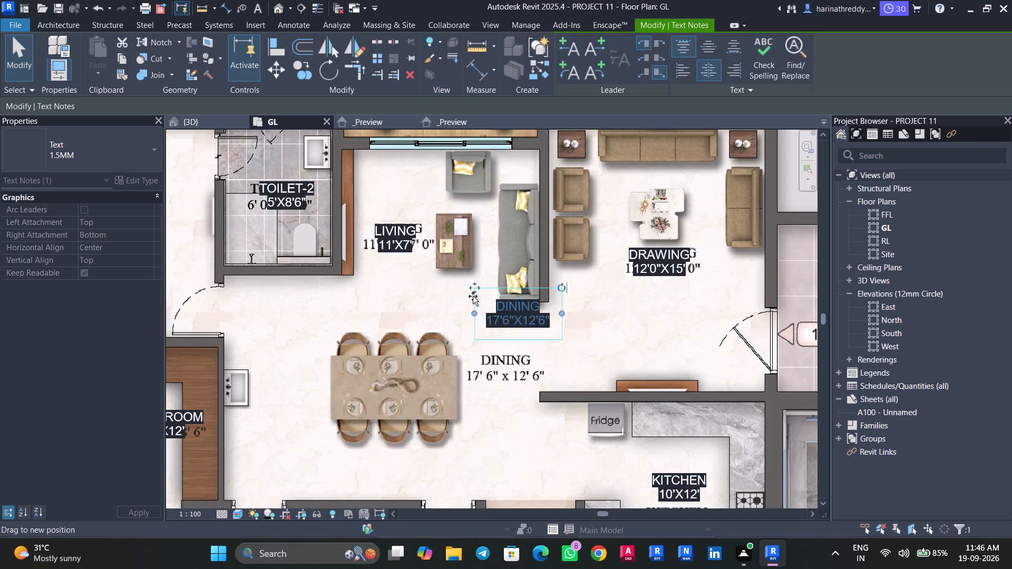
pyautogui.moveTo(473, 296); pyautogui.dragTo(463, 343)
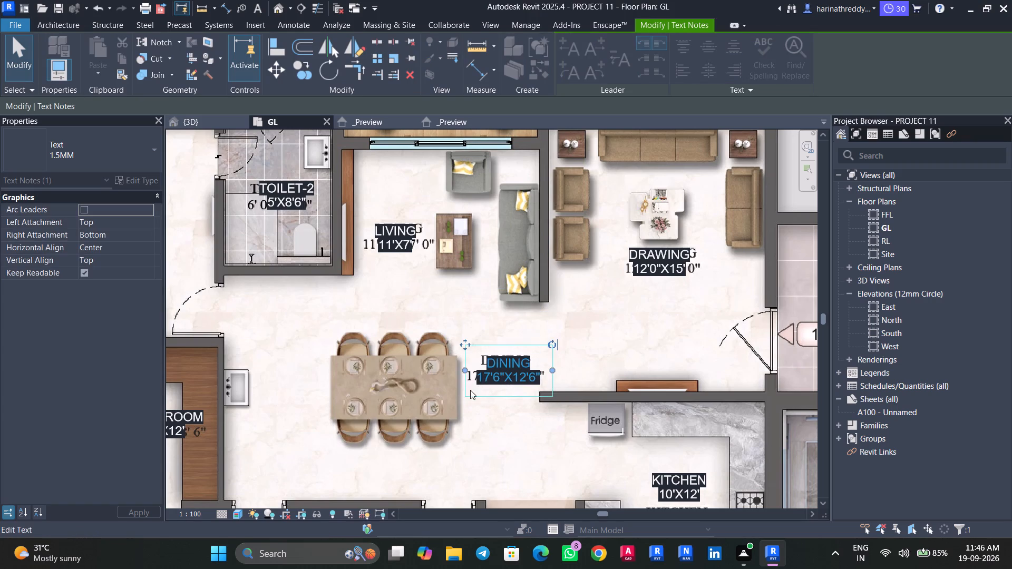
# Move the LIVING note aside to check it against the printed label in the 1992 Sft. flat, and put it back.
pyautogui.scroll(-4, 649, 372)
pyautogui.scroll(6, 484, 290)
pyautogui.scroll(-4, 502, 308)
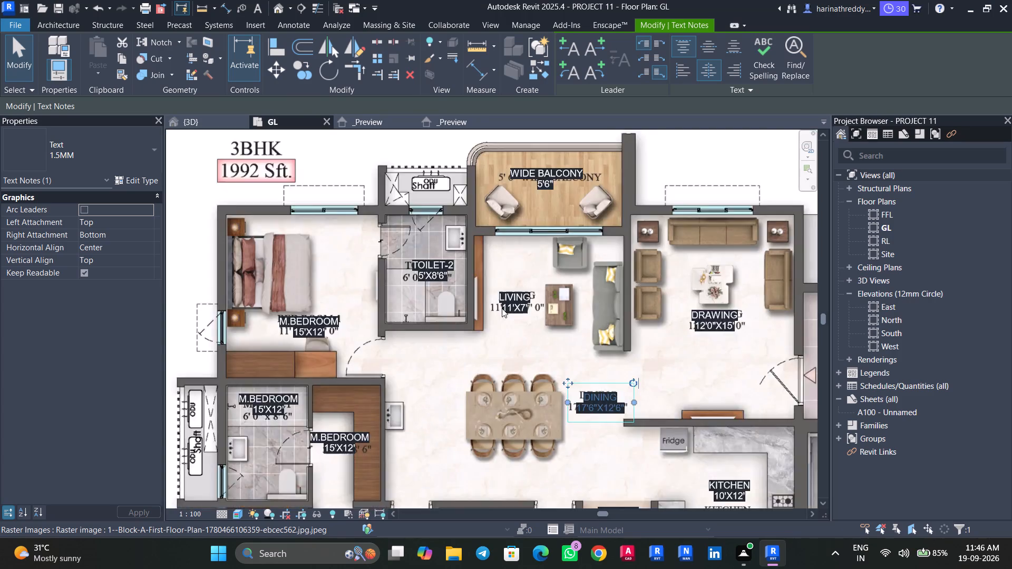
pyautogui.scroll(-2, 502, 308)
pyautogui.scroll(3, 502, 308)
pyautogui.press('Tab')
pyautogui.click(526, 303)
pyautogui.moveTo(489, 279); pyautogui.dragTo(483, 330)
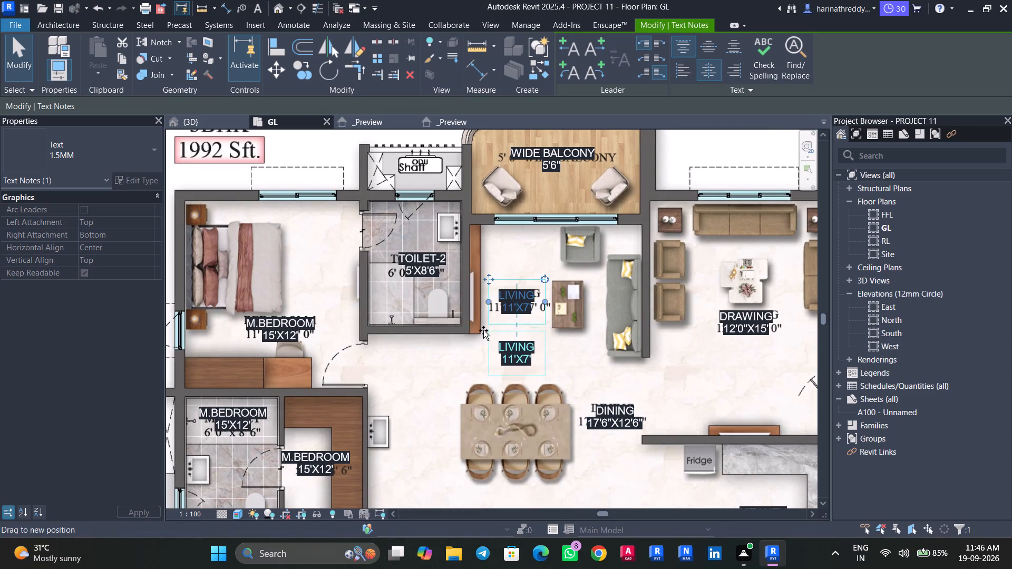
pyautogui.moveTo(483, 330); pyautogui.dragTo(492, 311)
pyautogui.scroll(6, 508, 328)
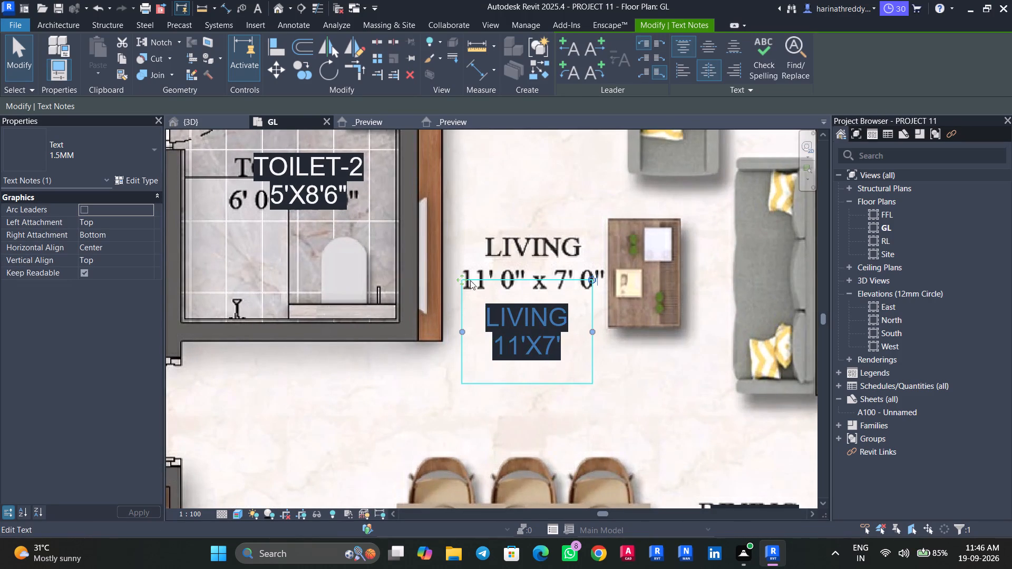
pyautogui.moveTo(461, 277); pyautogui.dragTo(464, 209)
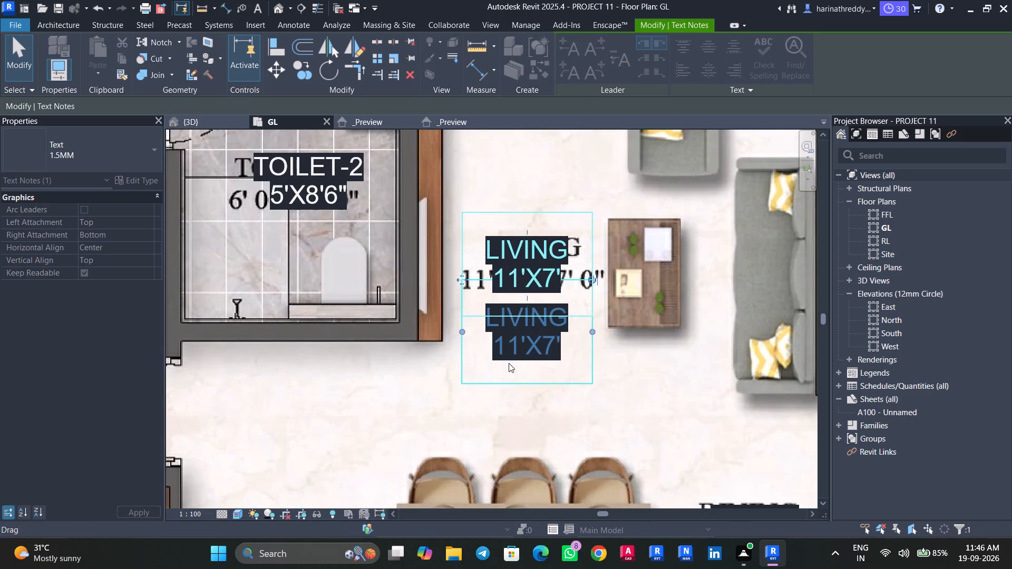
# Move the TOILET-2 note beside the living room off the printed TOILET-1 label and change its room name to TOILET-1.
pyautogui.scroll(-5, 529, 394)
pyautogui.scroll(1, 532, 391)
pyautogui.scroll(-1, 532, 391)
pyautogui.scroll(6, 426, 316)
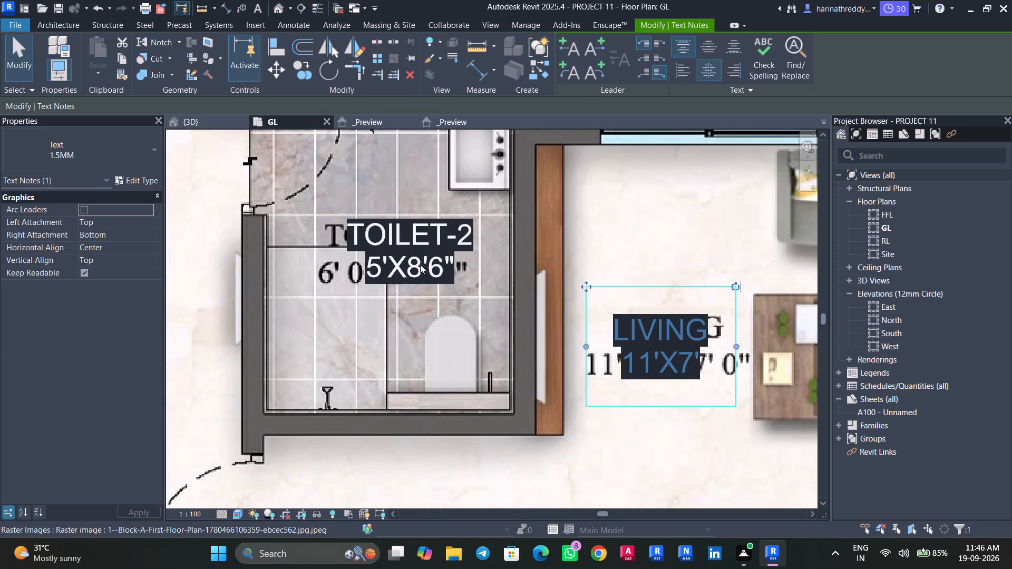
pyautogui.press('Tab')
pyautogui.click(420, 262)
pyautogui.moveTo(313, 191); pyautogui.dragTo(305, 254)
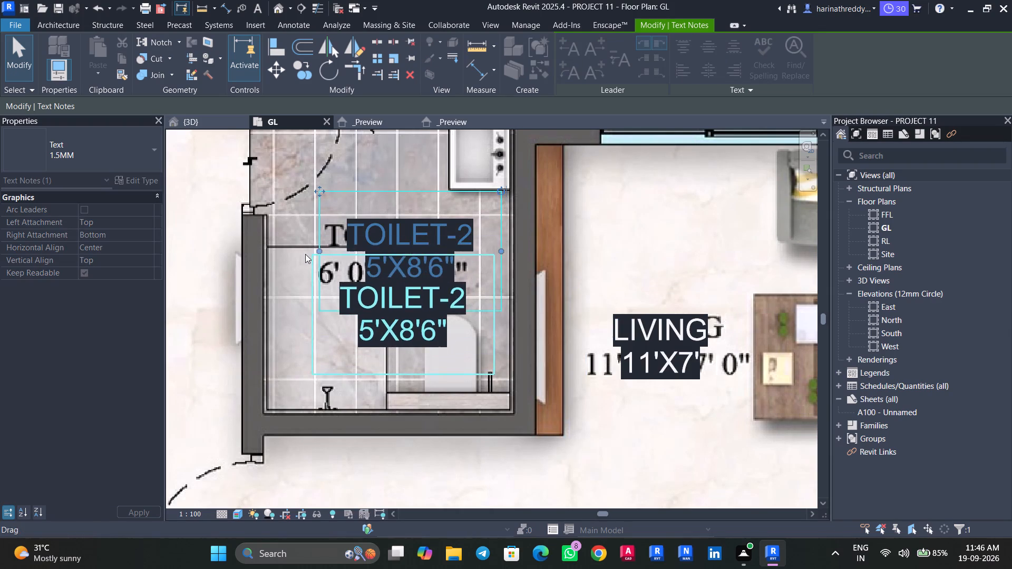
pyautogui.moveTo(305, 253); pyautogui.dragTo(307, 280)
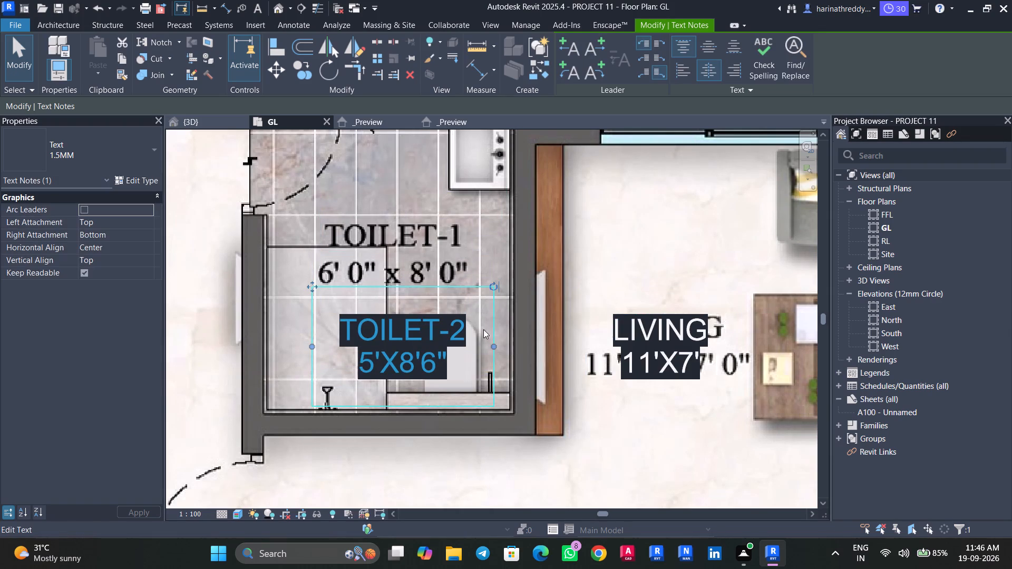
pyautogui.click(468, 330)
pyautogui.click(465, 329)
pyautogui.press('BackSpace')
pyautogui.press('1')
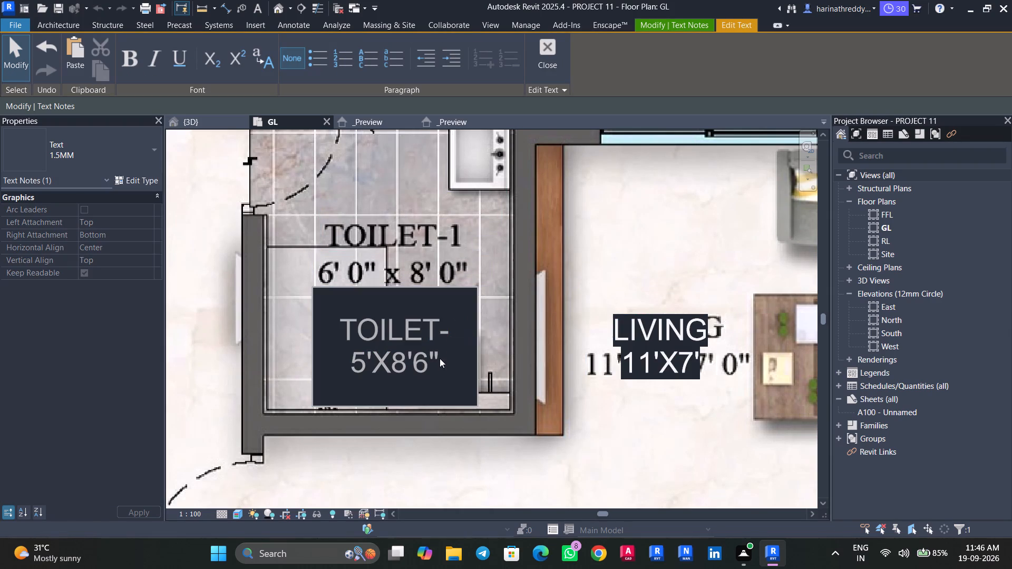
# Set the TOILET-1 note's size to 6'X8'0" and place the note back over its printed label.
pyautogui.click(374, 361)
pyautogui.press('BackSpace')
pyautogui.press('6')
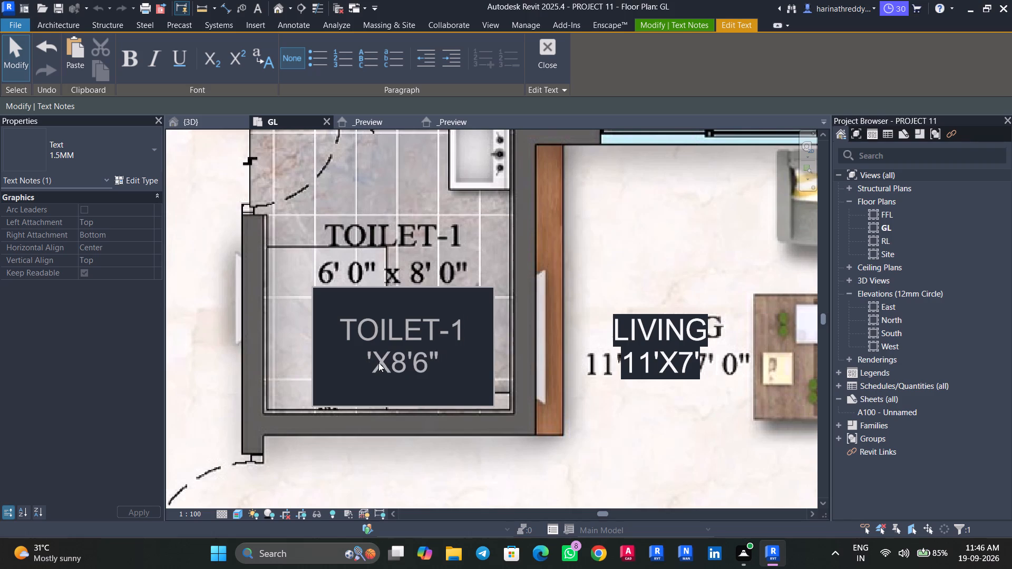
pyautogui.click(433, 365)
pyautogui.press('BackSpace')
pyautogui.press('0')
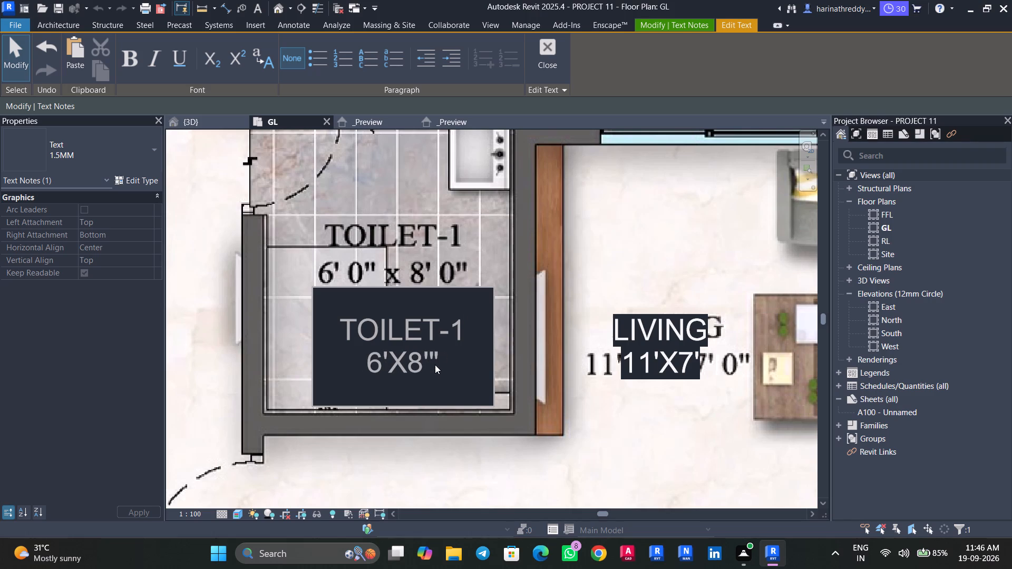
pyautogui.click(508, 351)
pyautogui.moveTo(312, 286); pyautogui.dragTo(314, 220)
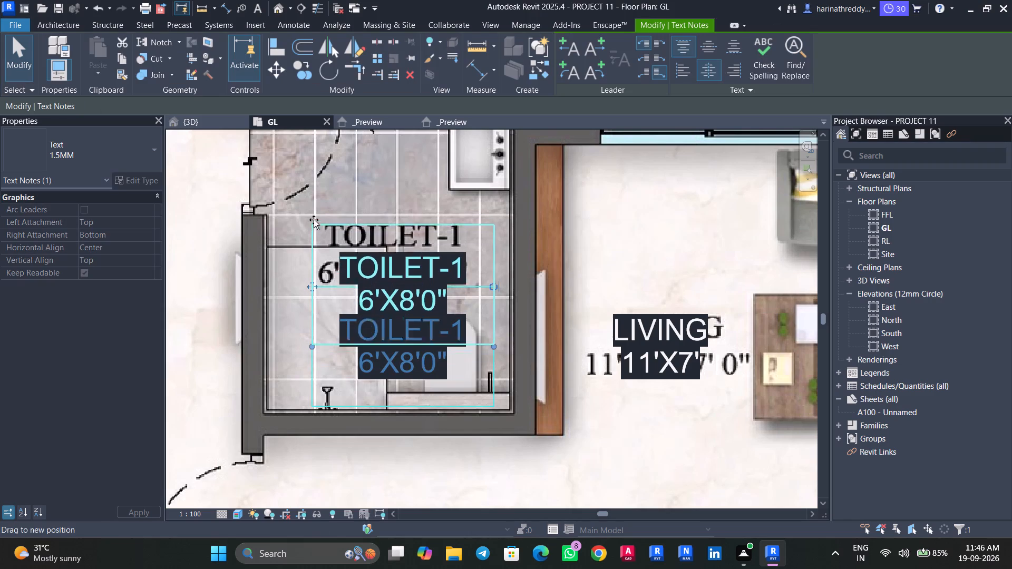
pyautogui.moveTo(314, 220); pyautogui.dragTo(309, 200)
# Move the M.BEDROOM note off the printed BED ROOM-1 label in the 1992 Sft. flat and change its room name to BEDROOM-1.
pyautogui.scroll(-8, 434, 420)
pyautogui.moveTo(437, 441); pyautogui.dragTo(450, 427, button='middle')
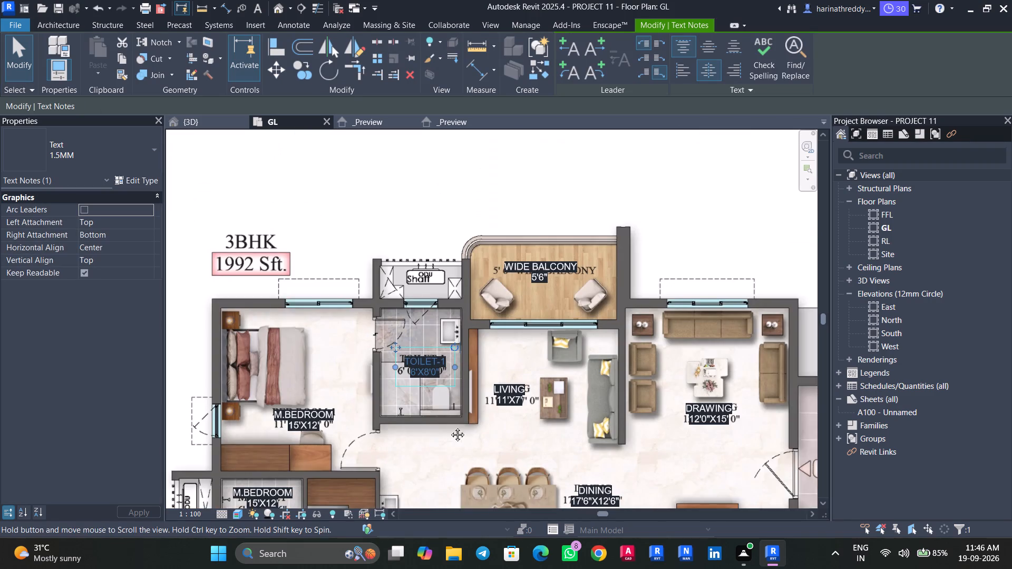
pyautogui.moveTo(450, 427); pyautogui.dragTo(520, 325, button='middle')
pyautogui.press('Escape')
pyautogui.scroll(3, 374, 305)
pyautogui.press('Tab')
pyautogui.click(376, 305)
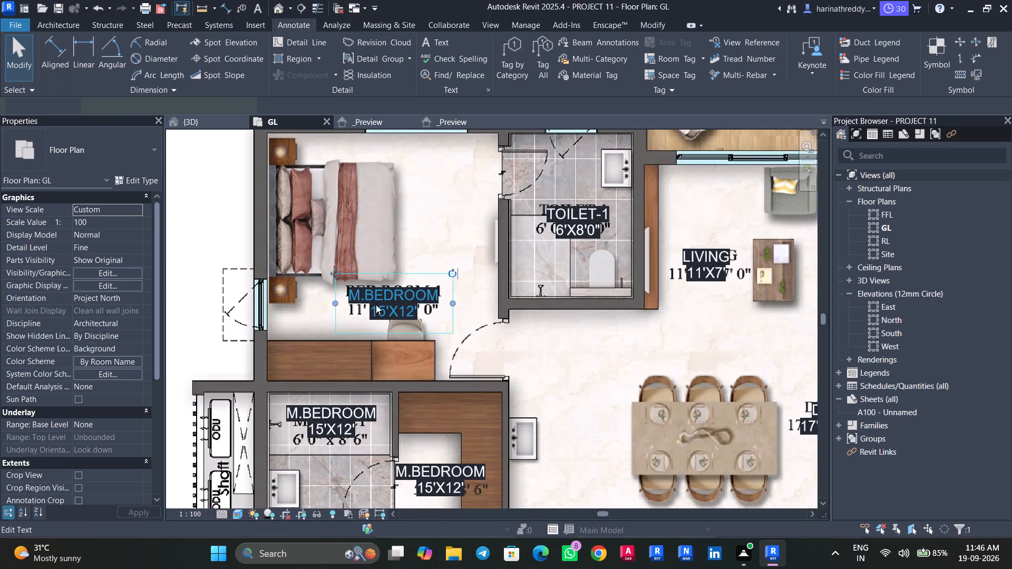
pyautogui.moveTo(329, 267); pyautogui.dragTo(333, 229)
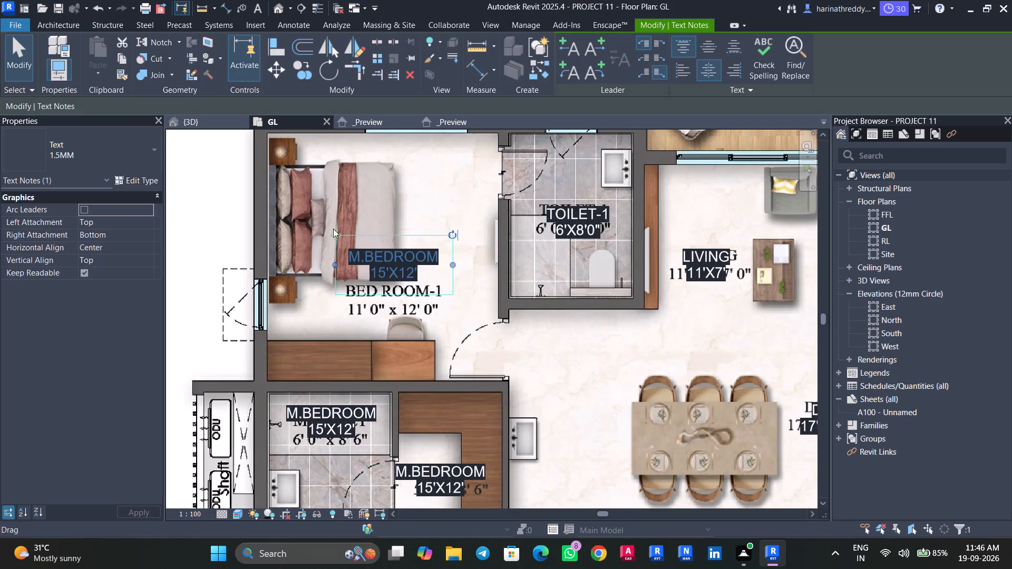
pyautogui.click(437, 257)
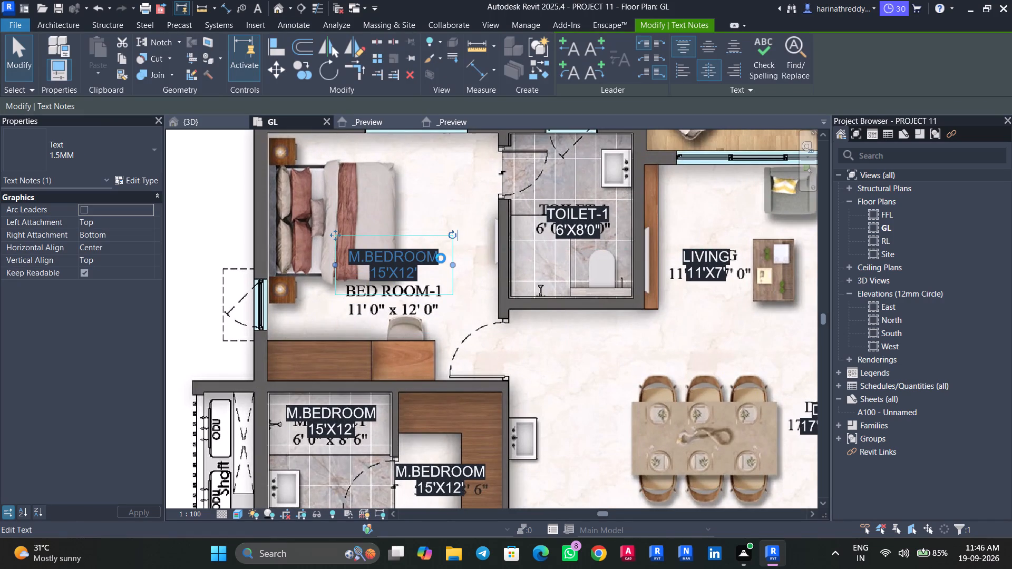
pyautogui.click(441, 258)
pyautogui.moveTo(443, 258); pyautogui.dragTo(429, 257)
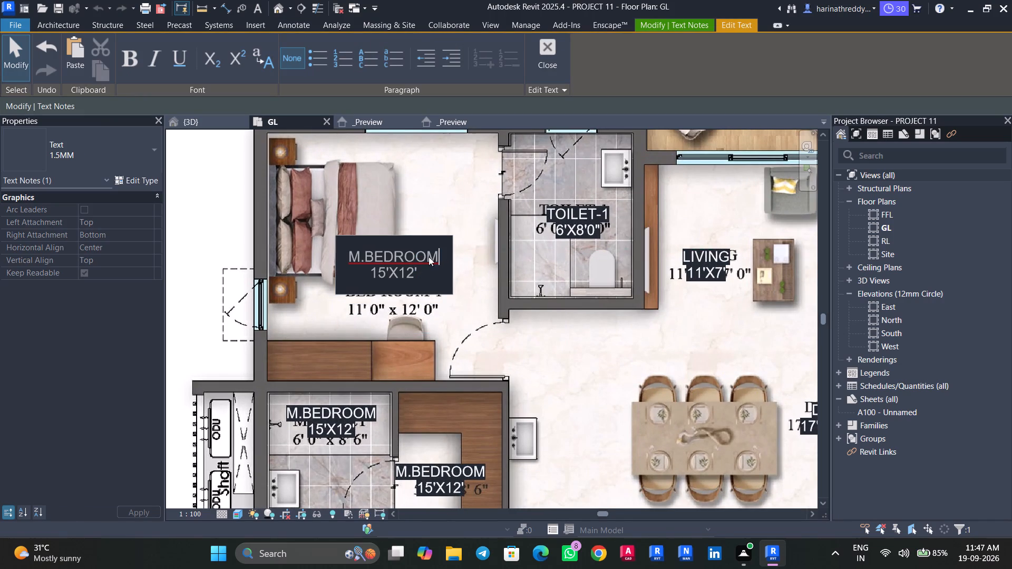
pyautogui.moveTo(429, 257); pyautogui.dragTo(330, 253)
pyautogui.write('BEDROOM-1')
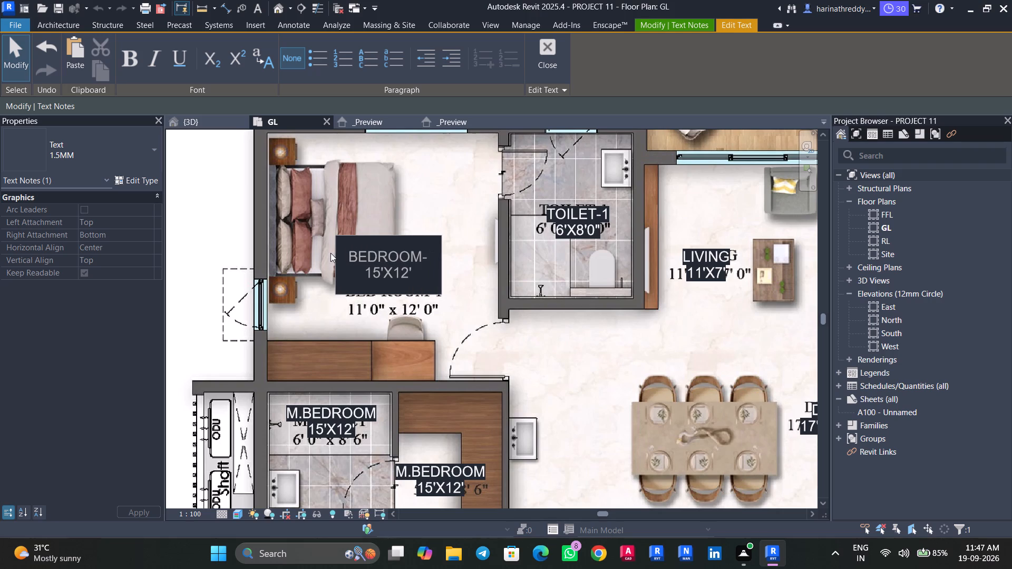
# Set the BEDROOM-1 note's size to 11'X12' and place the note back over its printed label.
pyautogui.click(383, 273)
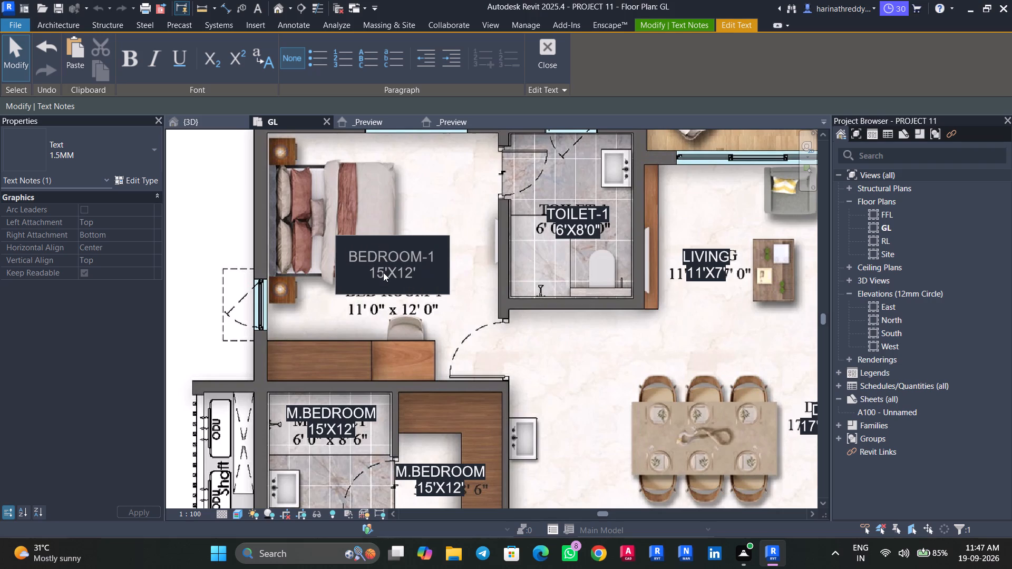
pyautogui.press('BackSpace')
pyautogui.press('1')
pyautogui.click(468, 317)
pyautogui.moveTo(336, 232); pyautogui.dragTo(336, 273)
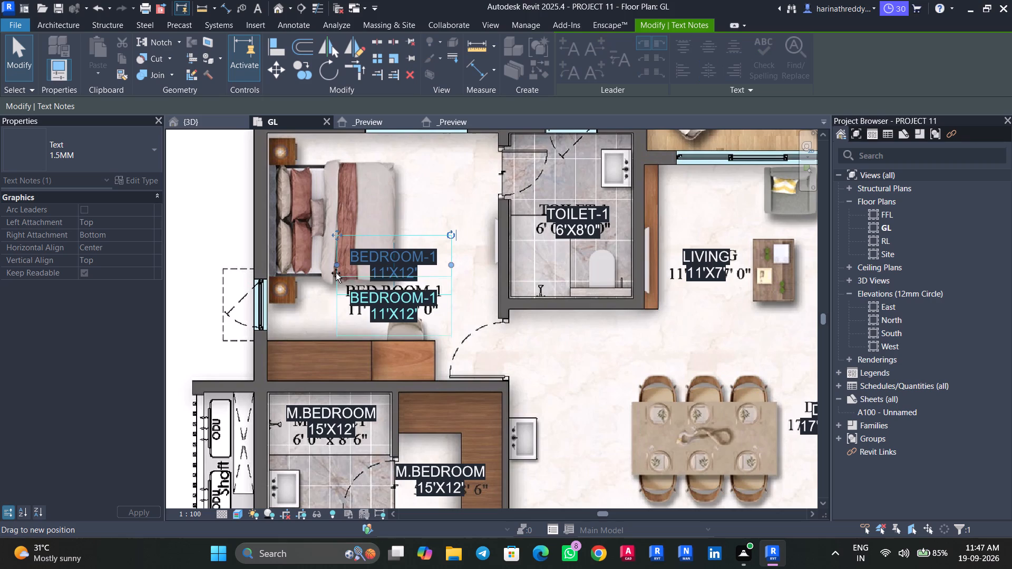
pyautogui.moveTo(336, 273); pyautogui.dragTo(340, 268)
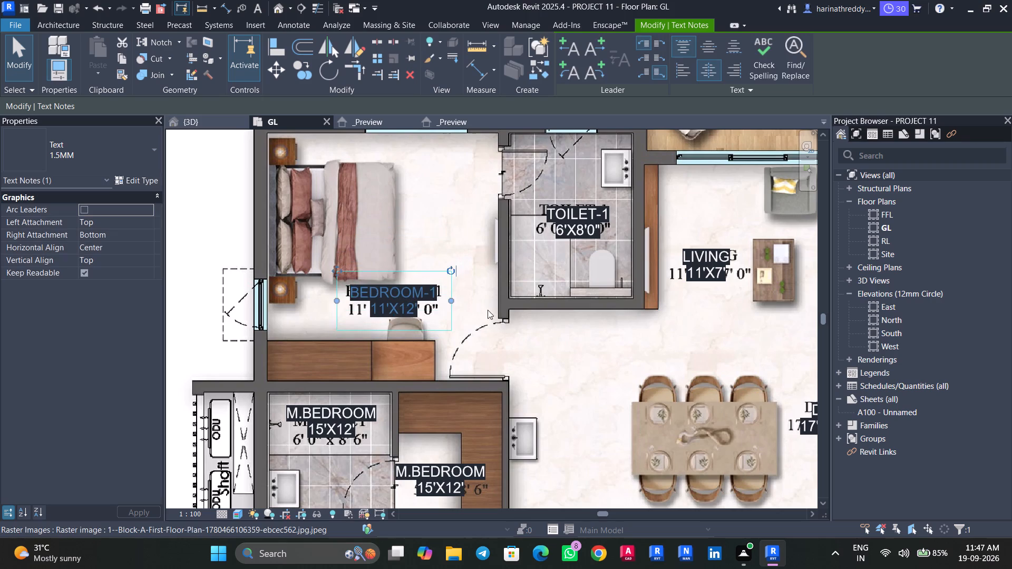
# Move the M.BEDROOM note off the printed M.TOILET label in the 1992 Sft. flat and change its room name to M.TOILET.
pyautogui.scroll(-6, 507, 341)
pyautogui.moveTo(542, 378); pyautogui.dragTo(539, 315, button='middle')
pyautogui.scroll(6, 480, 362)
pyautogui.scroll(-4, 479, 350)
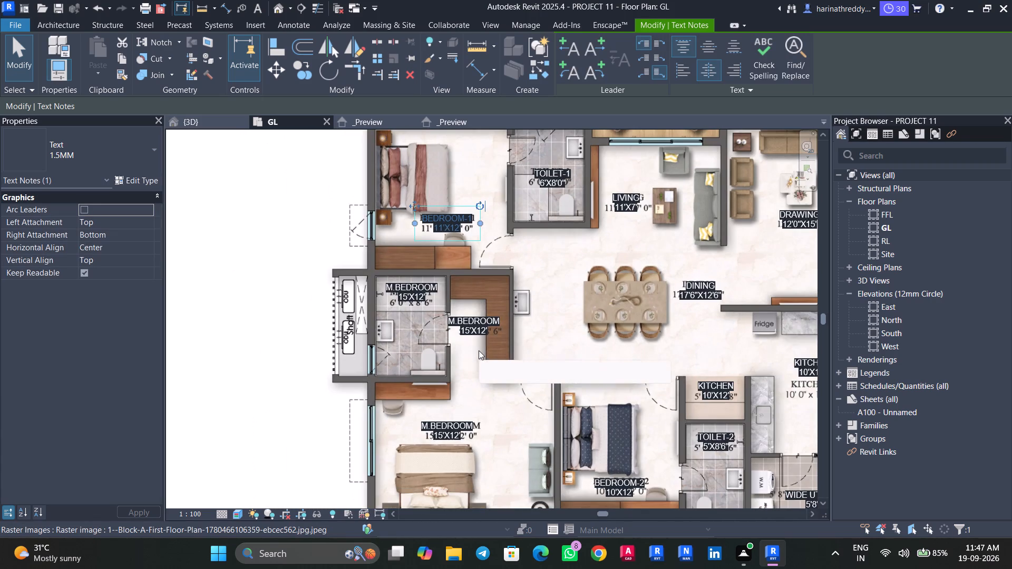
pyautogui.scroll(5, 386, 293)
pyautogui.press('Tab')
pyautogui.click(396, 291)
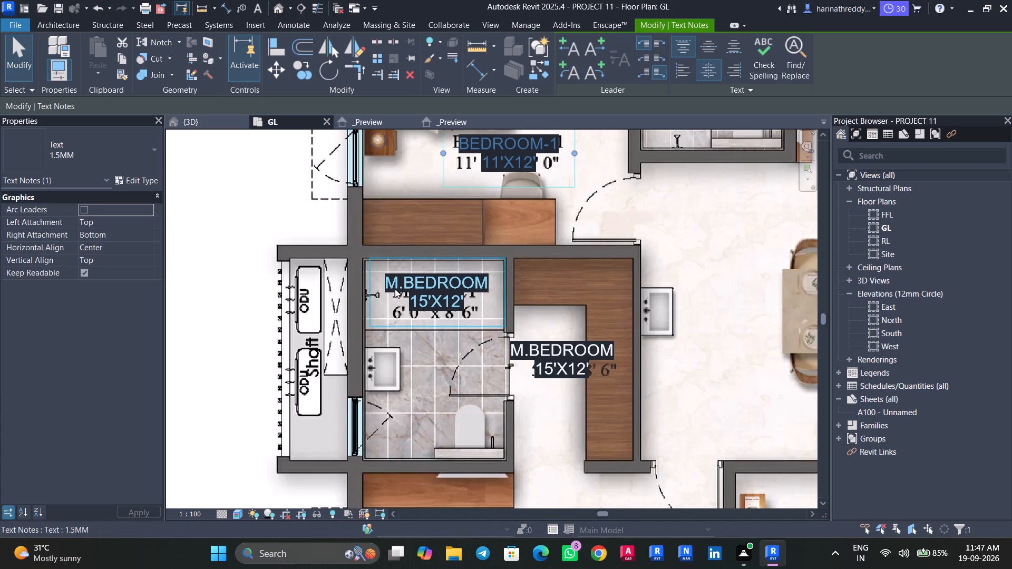
pyautogui.moveTo(370, 256); pyautogui.dragTo(370, 324)
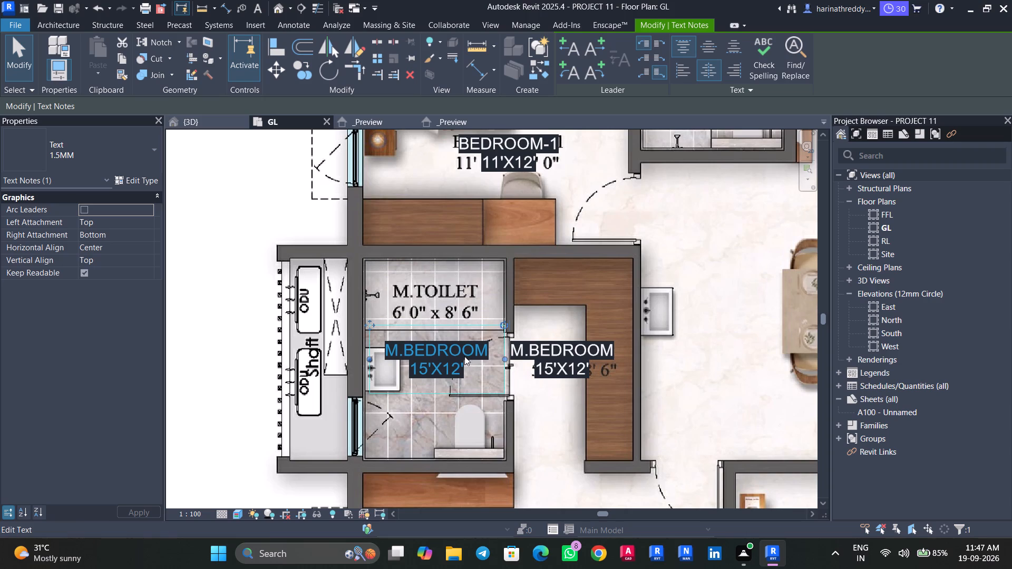
pyautogui.moveTo(366, 326); pyautogui.dragTo(366, 358)
pyautogui.click(491, 384)
pyautogui.click(492, 382)
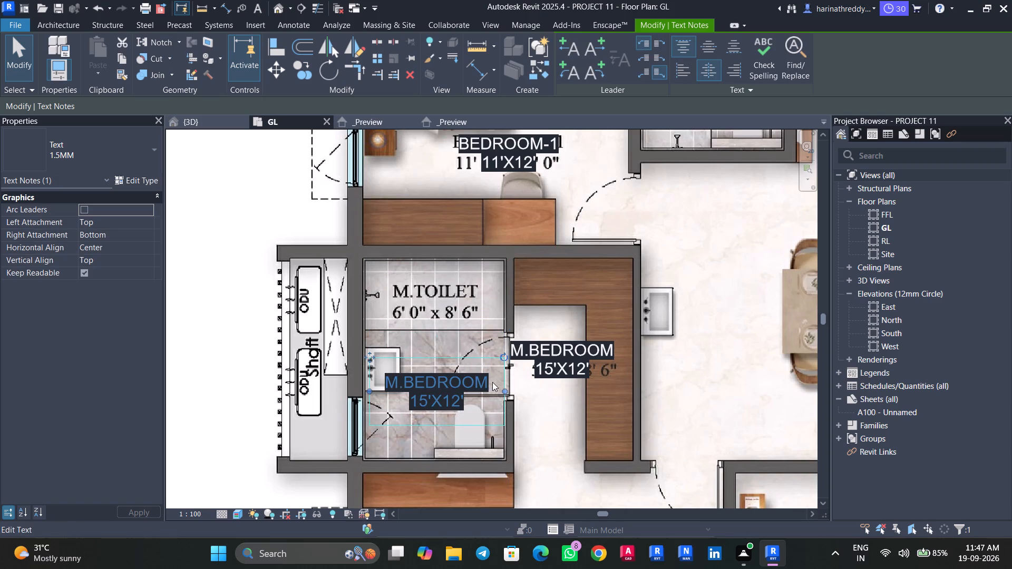
pyautogui.moveTo(492, 382); pyautogui.dragTo(430, 379)
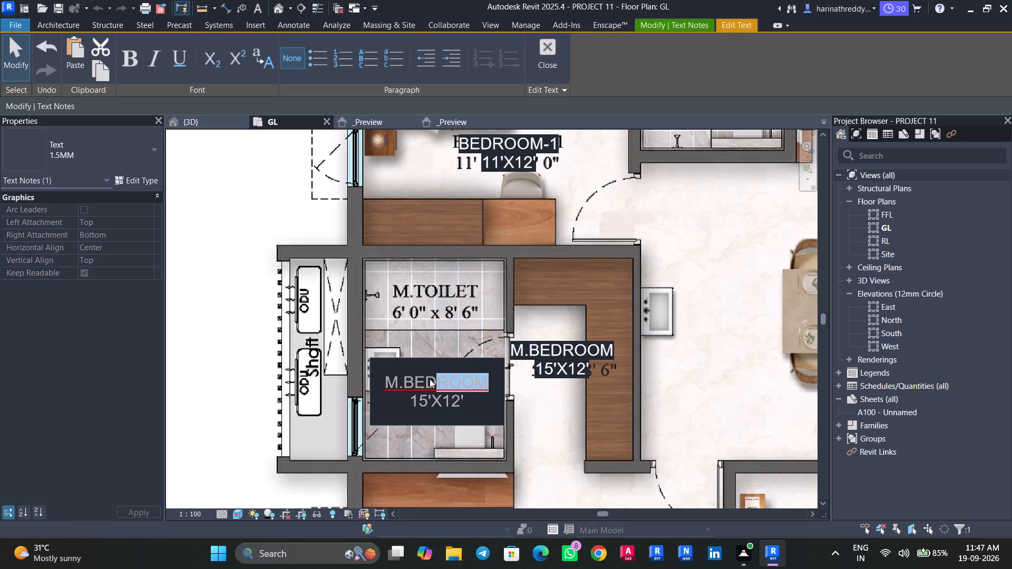
pyautogui.moveTo(430, 379); pyautogui.dragTo(405, 380)
pyautogui.write('TOILET')
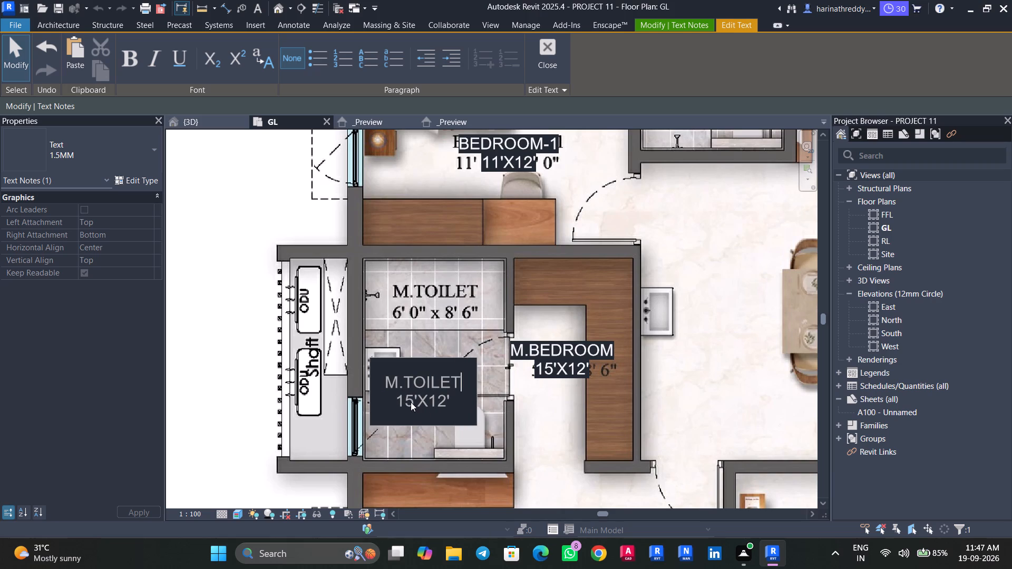
# Set the M.TOILET note's size to 6'X8'6" and place the note back over its printed label.
pyautogui.click(411, 401)
pyautogui.click(413, 401)
pyautogui.press('BackSpace')
pyautogui.press('BackSpace')
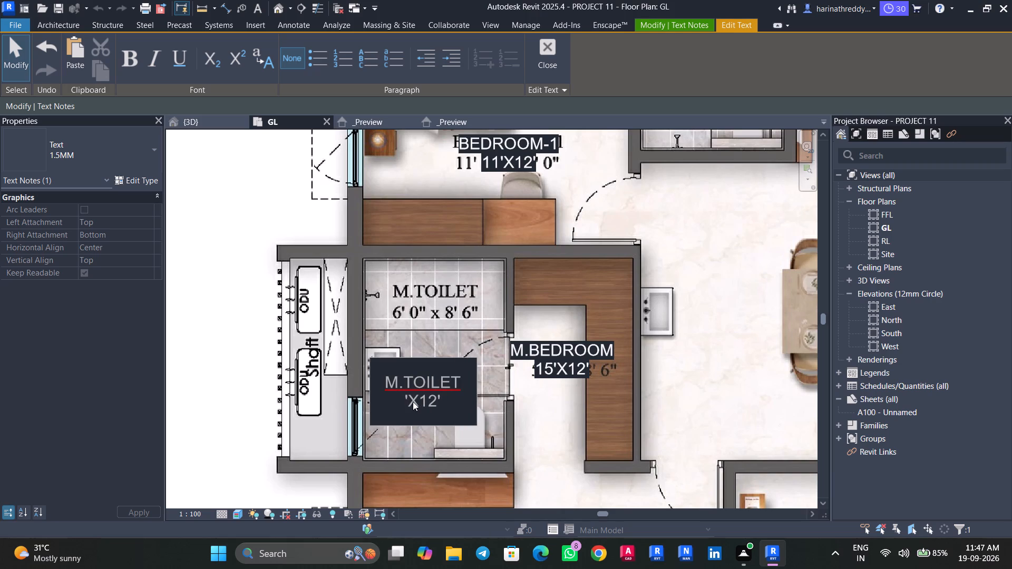
pyautogui.press('6')
pyautogui.click(442, 404)
pyautogui.press('BackSpace')
pyautogui.press('BackSpace')
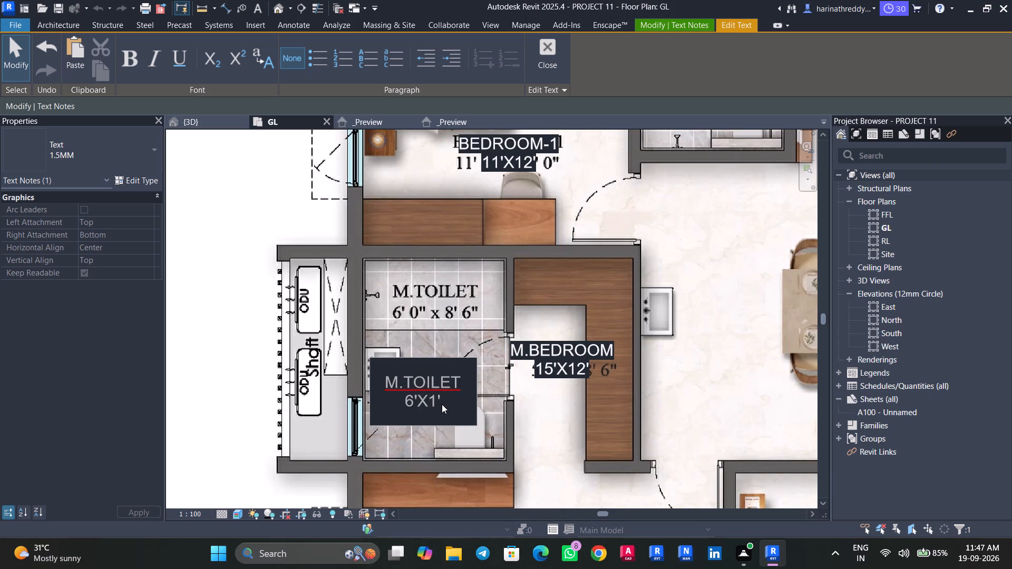
pyautogui.press('8')
pyautogui.click(452, 404)
pyautogui.press('6')
pyautogui.hotkey('shift', '"')
pyautogui.click(480, 442)
pyautogui.moveTo(387, 356); pyautogui.dragTo(383, 320)
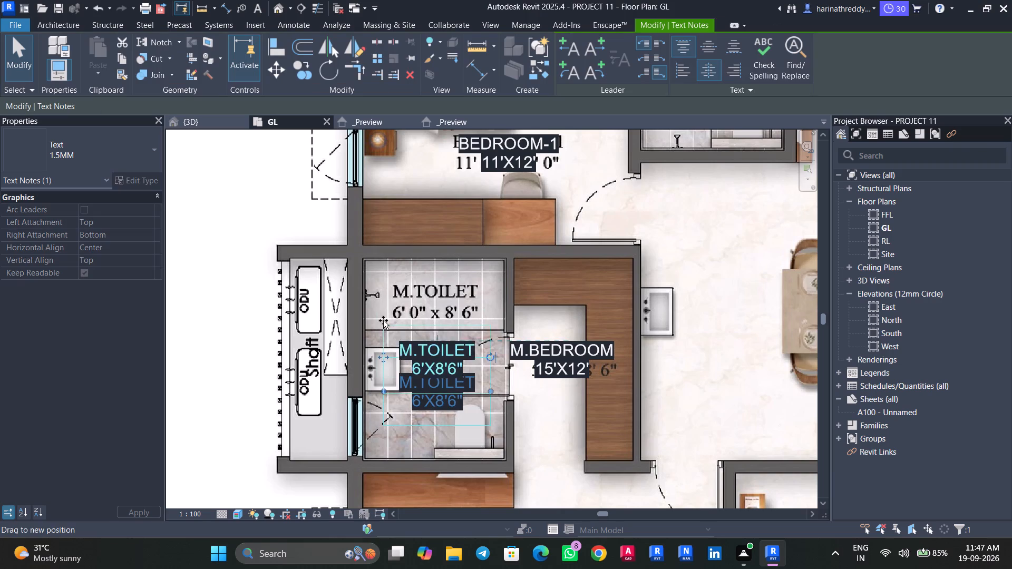
pyautogui.moveTo(383, 320); pyautogui.dragTo(382, 265)
# Move the M.BEDROOM note off the printed DRESS label in the 1992 Sft. flat and change its room name to DRESS.
pyautogui.moveTo(555, 420); pyautogui.dragTo(509, 416, button='middle')
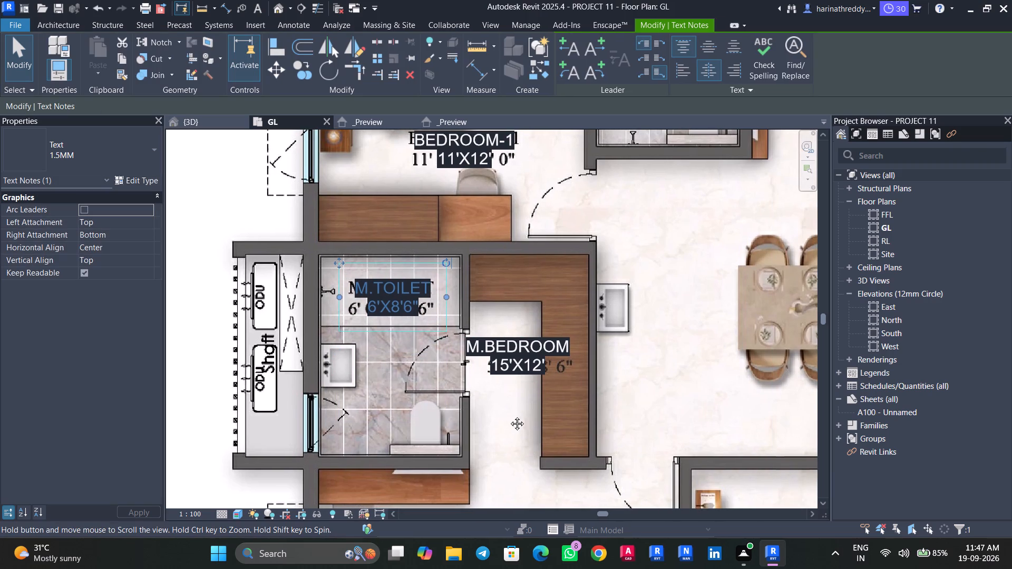
pyautogui.moveTo(509, 416); pyautogui.dragTo(508, 416, button='middle')
pyautogui.press('Tab')
pyautogui.click(505, 360)
pyautogui.moveTo(451, 317); pyautogui.dragTo(441, 377)
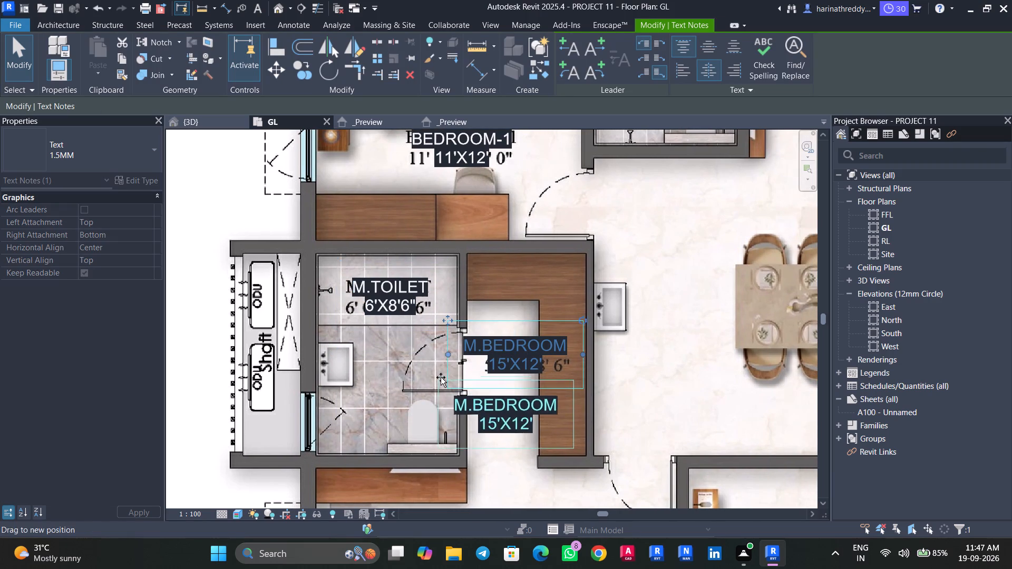
pyautogui.moveTo(441, 377); pyautogui.dragTo(446, 382)
pyautogui.click(567, 418)
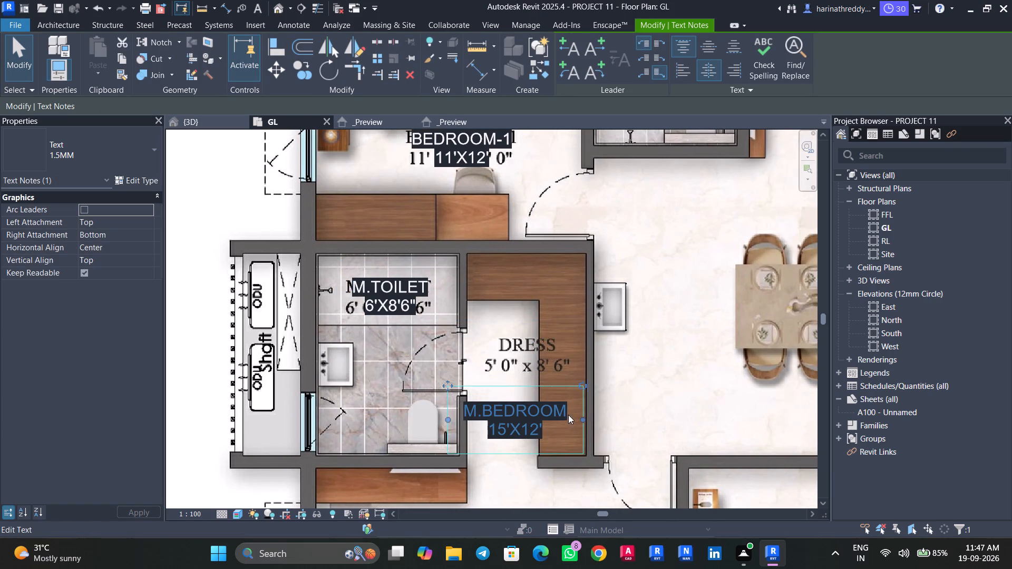
pyautogui.click(571, 413)
pyautogui.moveTo(571, 413); pyautogui.dragTo(569, 412)
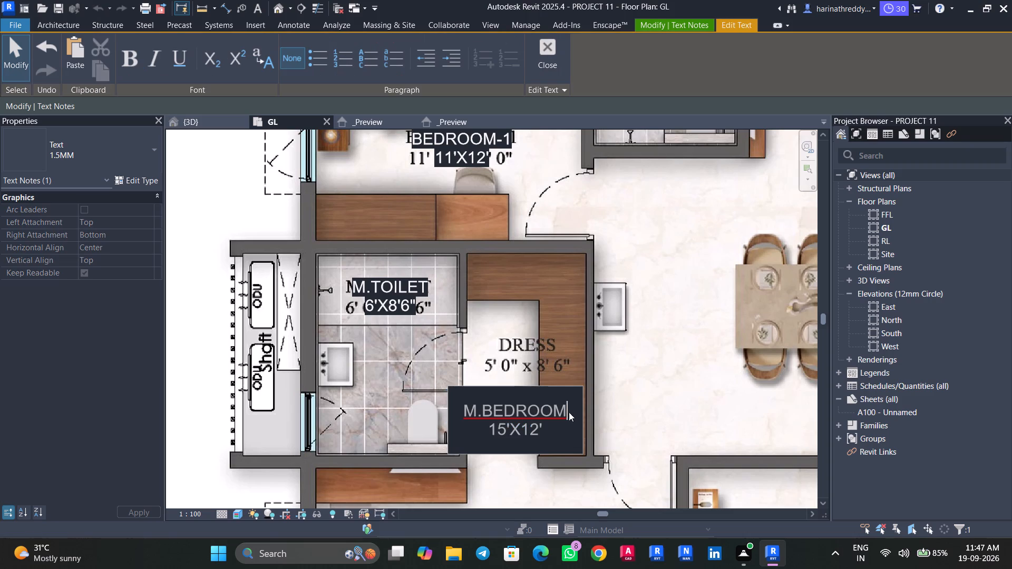
pyautogui.moveTo(569, 412); pyautogui.dragTo(439, 411)
pyautogui.write('DR')
pyautogui.press('e')
pyautogui.write('SS')
# Set the DRESS note's size to 5'X8'6" and place the note back over its printed label.
pyautogui.moveTo(522, 431); pyautogui.dragTo(464, 432)
pyautogui.write("5'")
pyautogui.press('x')
pyautogui.press('8')
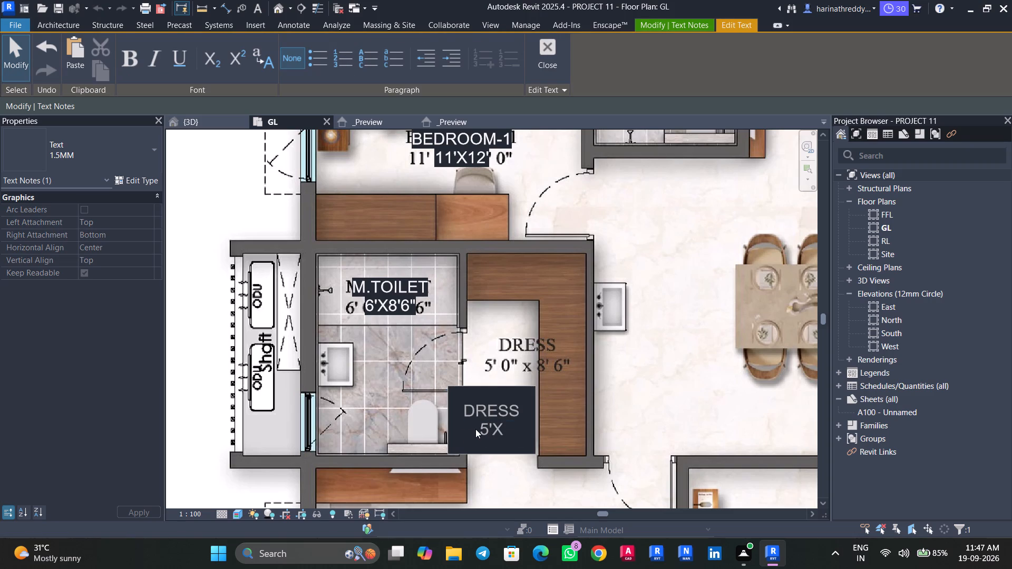
pyautogui.press("'")
pyautogui.press('6')
pyautogui.hotkey('shift', '"')
pyautogui.click(482, 413)
pyautogui.click(489, 361)
pyautogui.moveTo(467, 385); pyautogui.dragTo(472, 324)
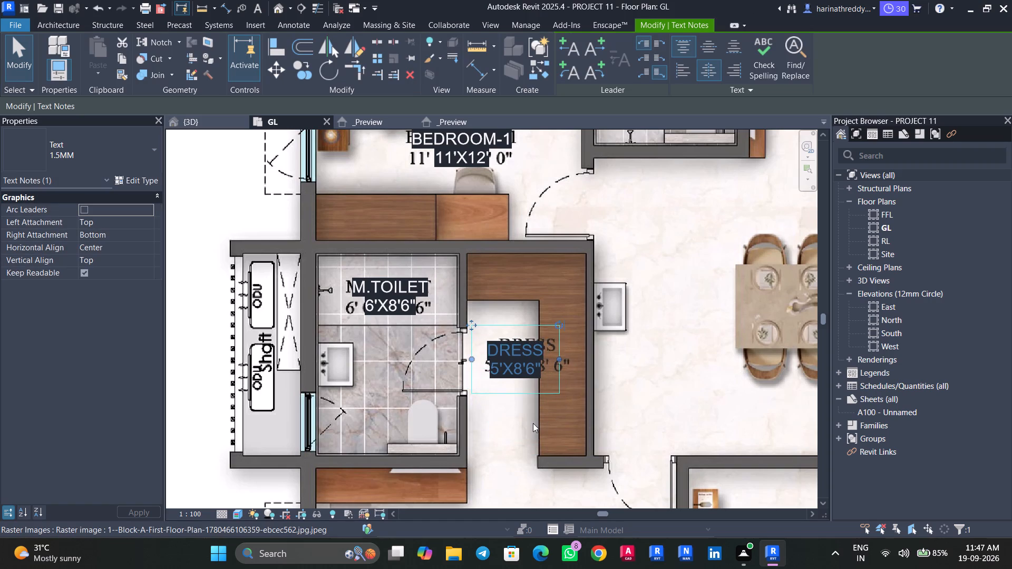
# Shift the master bedroom's note aside to compare it with the printed label underneath, and put it back over the label.
pyautogui.scroll(-9, 533, 423)
pyautogui.moveTo(553, 451); pyautogui.dragTo(582, 317, button='middle')
pyautogui.scroll(11, 501, 338)
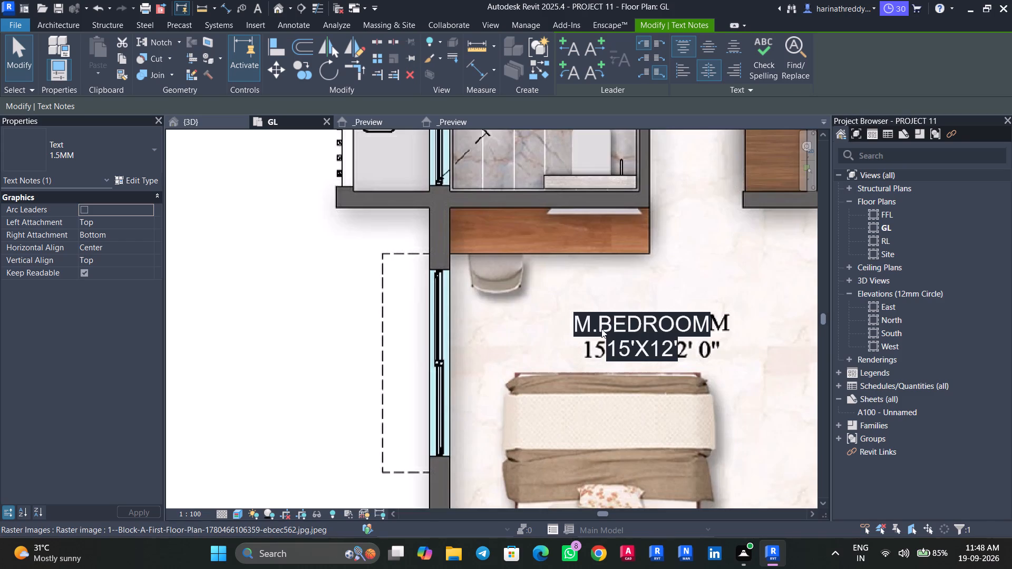
pyautogui.press('Tab')
pyautogui.click(611, 328)
pyautogui.moveTo(556, 291); pyautogui.dragTo(554, 248)
pyautogui.moveTo(554, 248); pyautogui.dragTo(558, 284)
# Shift the BEDROOM-2 note aside to compare it with the printed label underneath, and put it back over the label.
pyautogui.scroll(-9, 552, 305)
pyautogui.moveTo(643, 349); pyautogui.dragTo(521, 395, button='middle')
pyautogui.scroll(2, 588, 402)
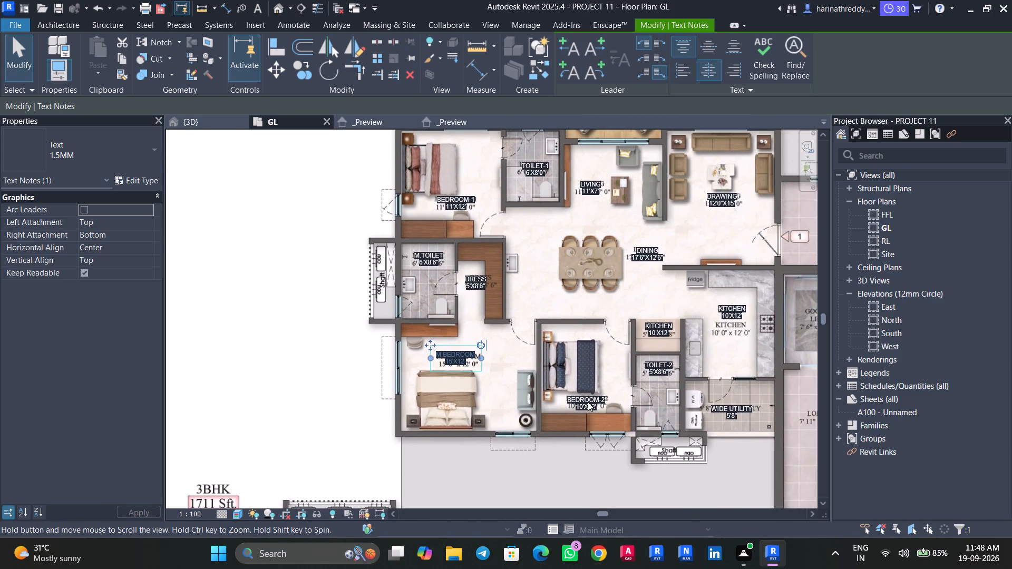
pyautogui.scroll(3, 588, 402)
pyautogui.press('Escape')
pyautogui.press('Tab')
pyautogui.press('Tab')
pyautogui.click(593, 410)
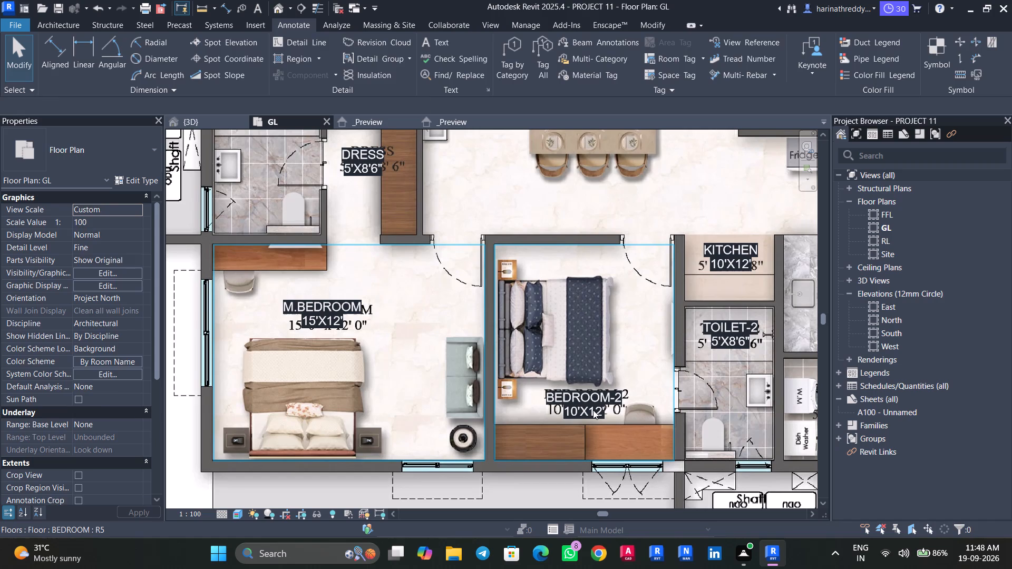
pyautogui.press('Tab')
pyautogui.scroll(4, 586, 411)
pyautogui.press('Escape')
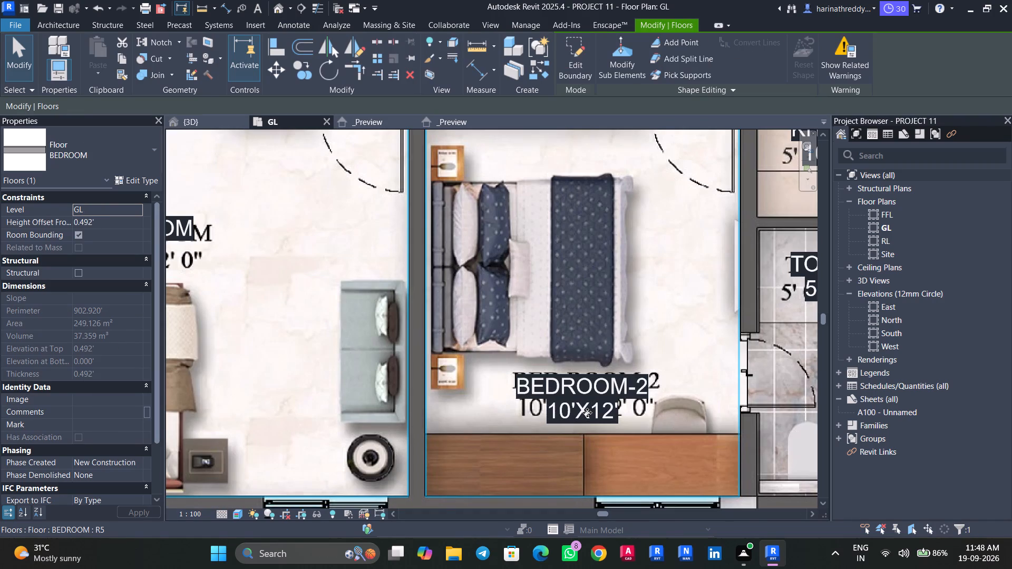
pyautogui.press('Tab')
pyautogui.press('Tab')
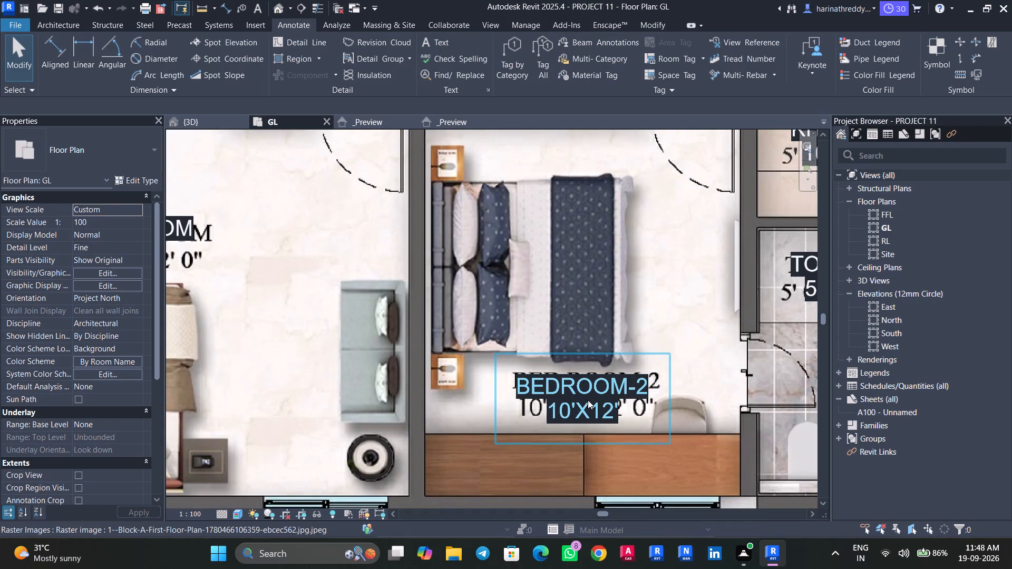
pyautogui.click(588, 400)
pyautogui.moveTo(493, 351); pyautogui.dragTo(492, 294)
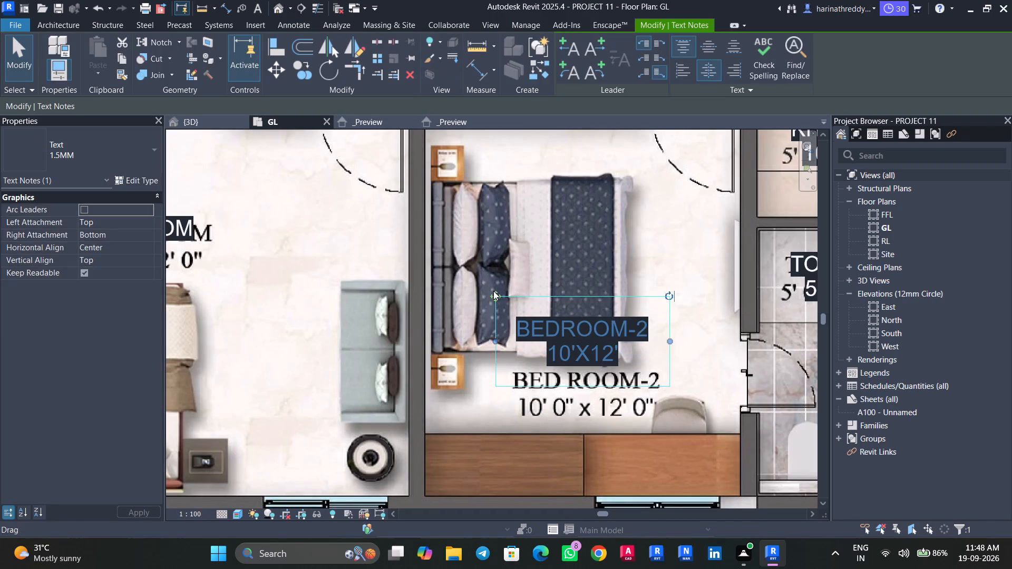
pyautogui.moveTo(493, 290); pyautogui.dragTo(496, 342)
# Shift the TOILET-2 note aside to compare it with the printed label underneath, and put it back over the label.
pyautogui.scroll(-6, 495, 372)
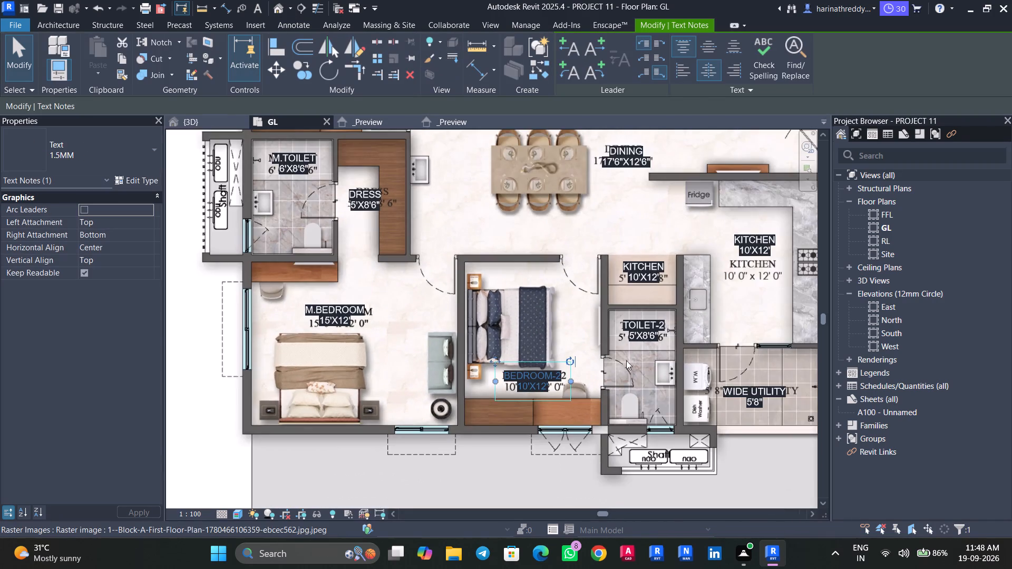
pyautogui.scroll(2, 639, 358)
pyautogui.moveTo(641, 357); pyautogui.dragTo(510, 412, button='middle')
pyautogui.press('Escape')
pyautogui.press('Escape')
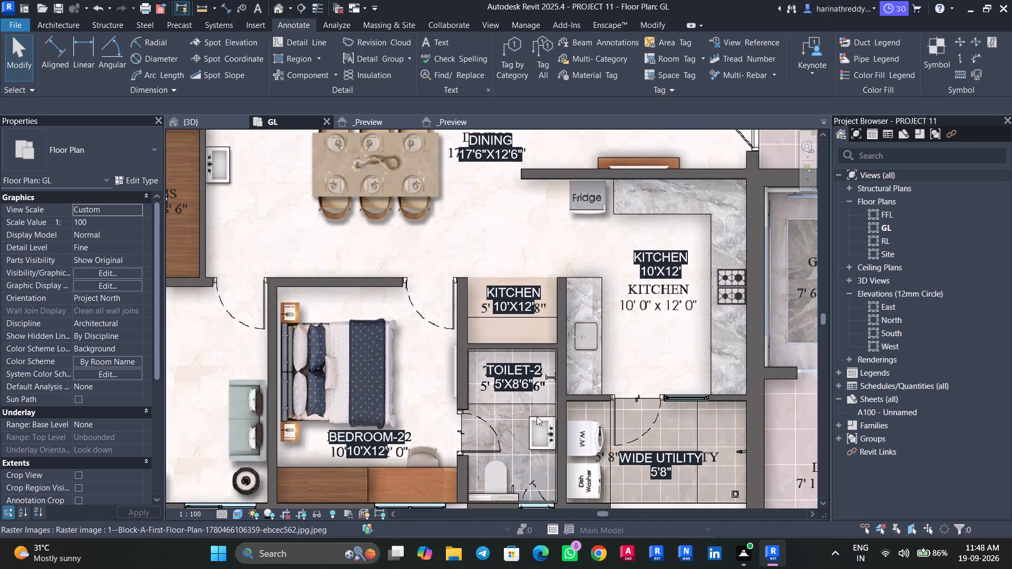
pyautogui.scroll(-5, 570, 424)
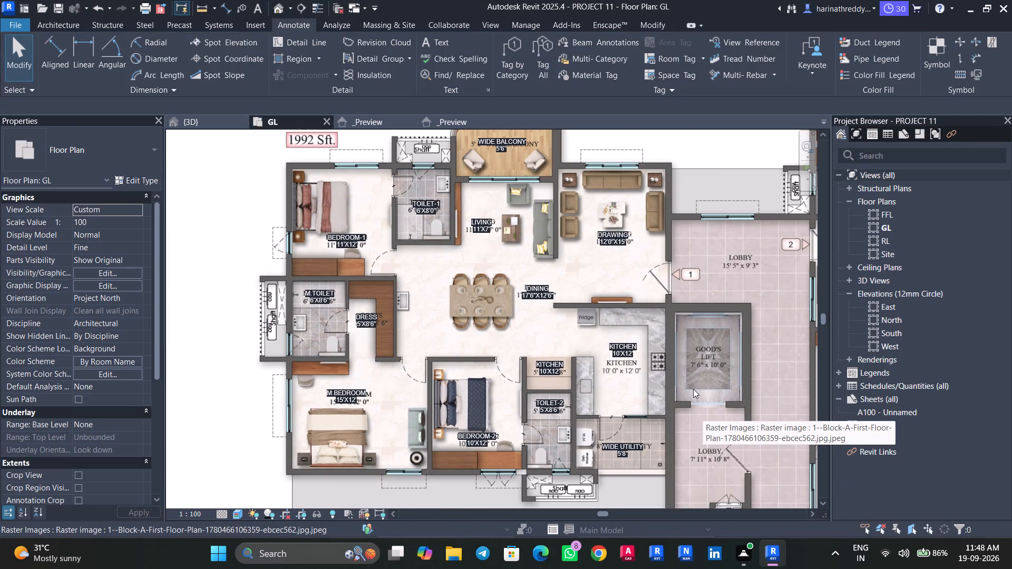
pyautogui.scroll(4, 558, 423)
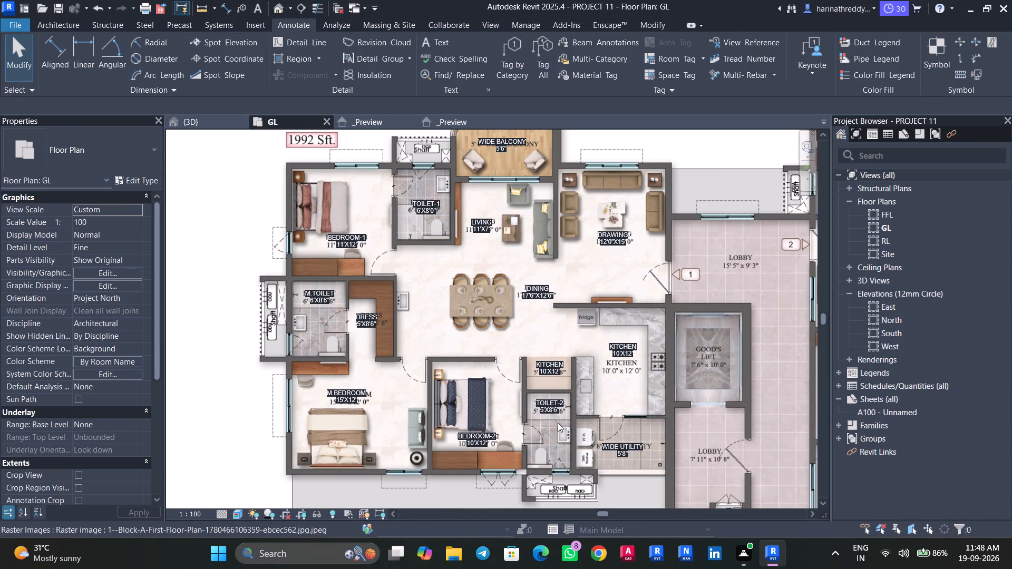
pyautogui.scroll(3, 558, 426)
pyautogui.press('Tab')
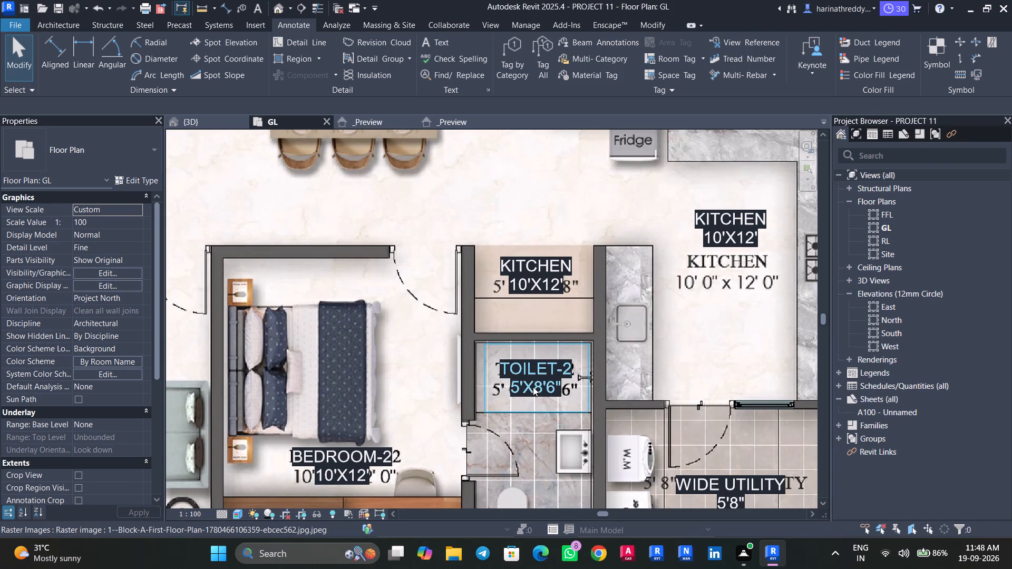
pyautogui.click(533, 387)
pyautogui.moveTo(488, 346); pyautogui.dragTo(487, 386)
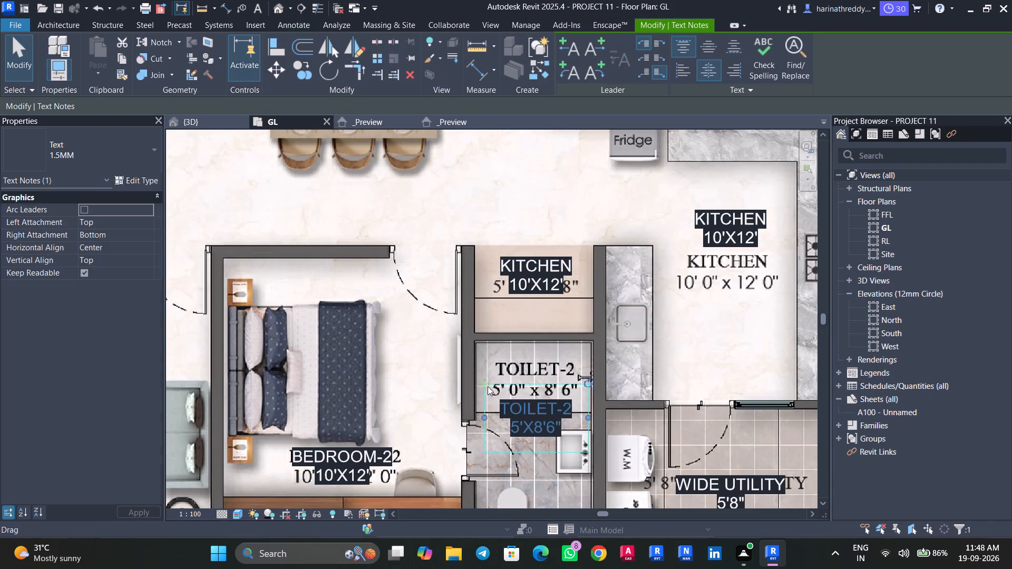
pyautogui.moveTo(488, 385); pyautogui.dragTo(484, 354)
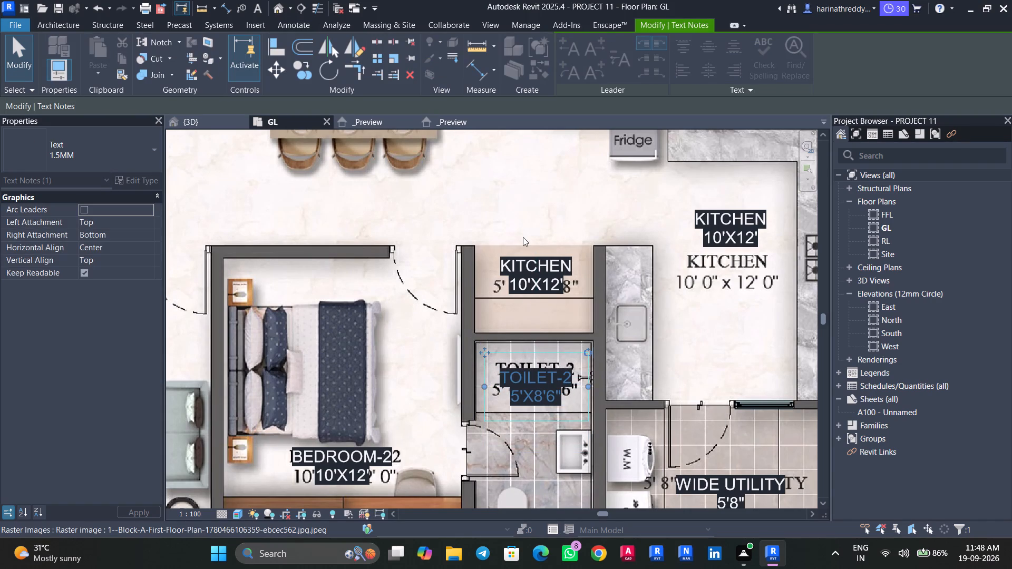
# Move the KITCHEN note off the printed POOJA label above TOILET-2 and set its size to 5'0"X3'8".
pyautogui.press('Tab')
pyautogui.click(527, 244)
pyautogui.press('Tab')
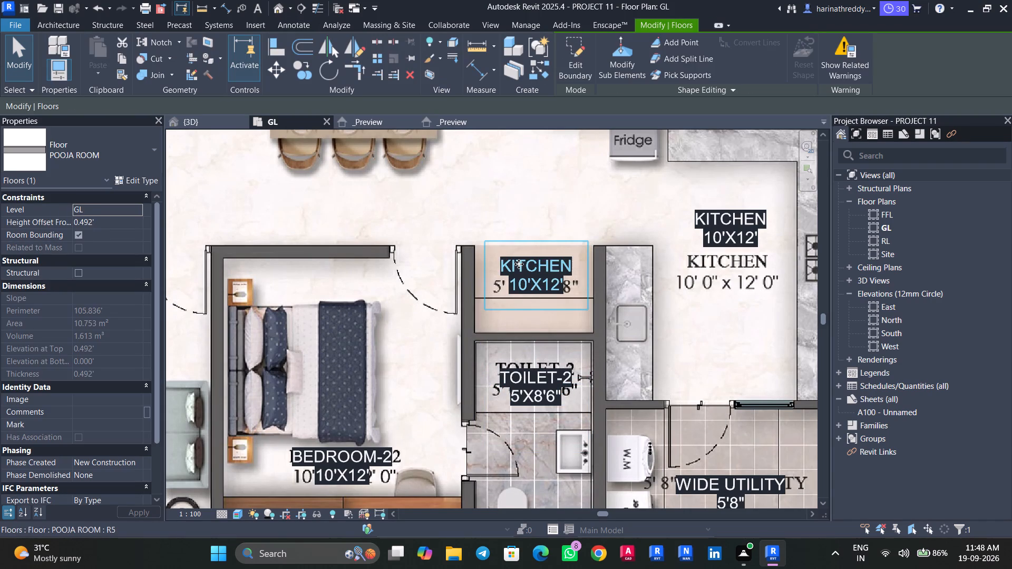
pyautogui.click(519, 264)
pyautogui.moveTo(487, 241); pyautogui.dragTo(482, 187)
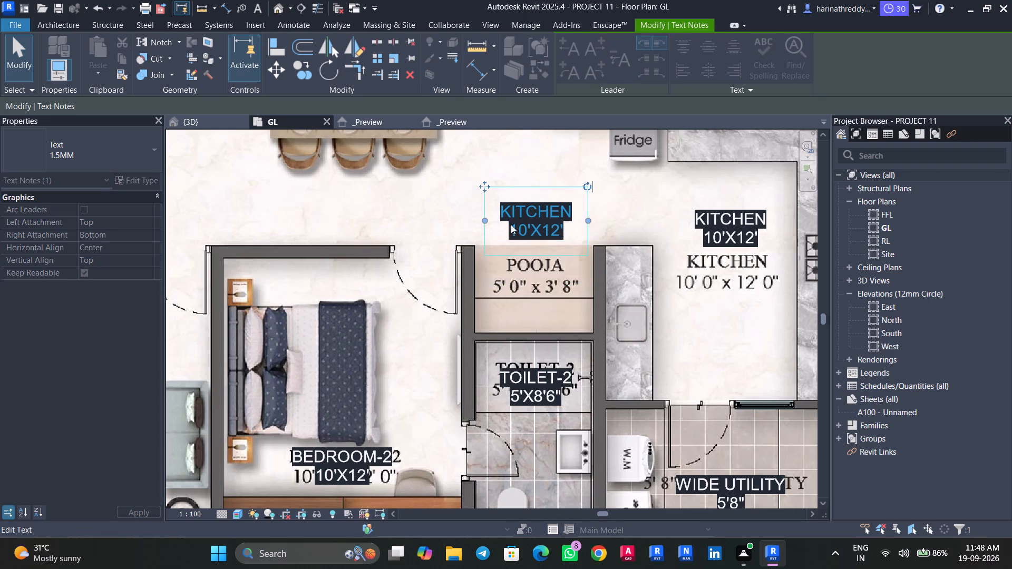
pyautogui.click(560, 229)
pyautogui.click(563, 230)
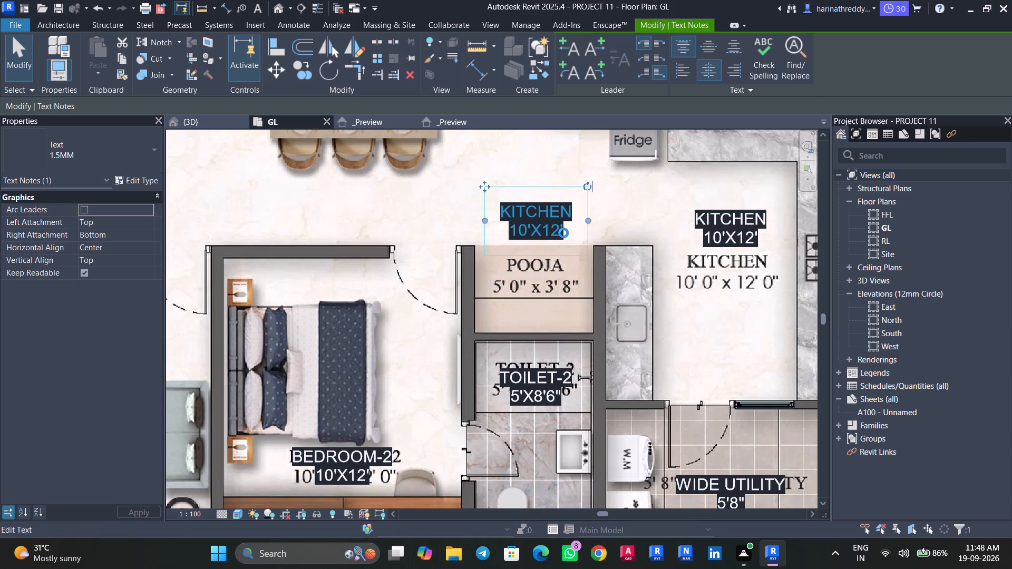
pyautogui.moveTo(565, 233); pyautogui.dragTo(493, 233)
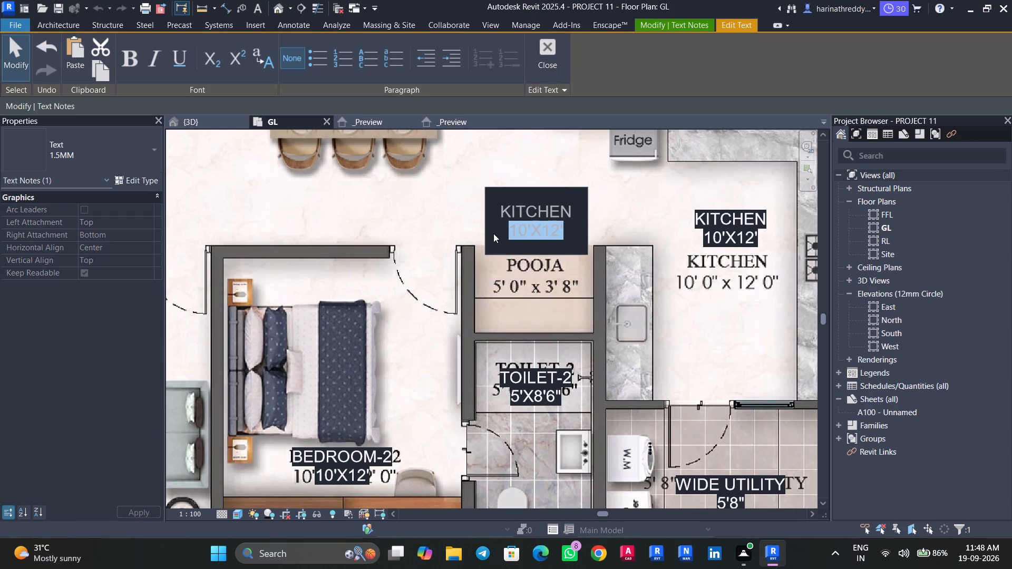
pyautogui.write('5\'0"')
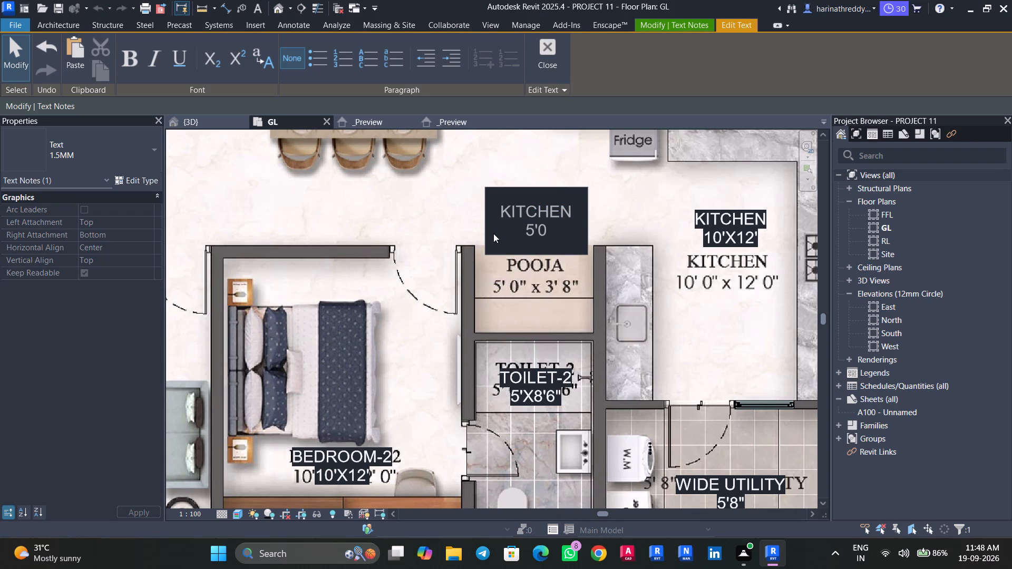
pyautogui.press('x')
pyautogui.press('3')
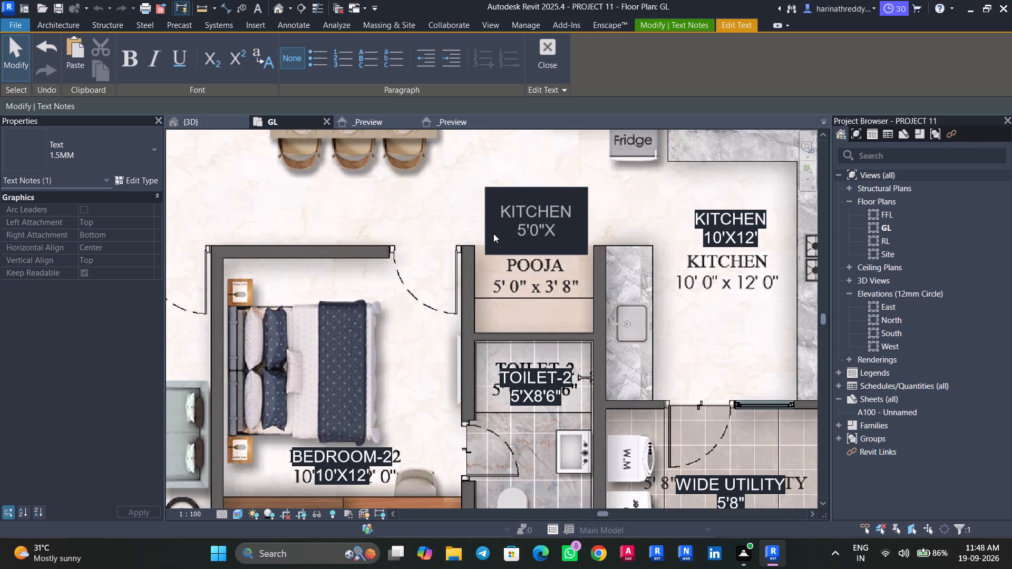
pyautogui.write('\'8"')
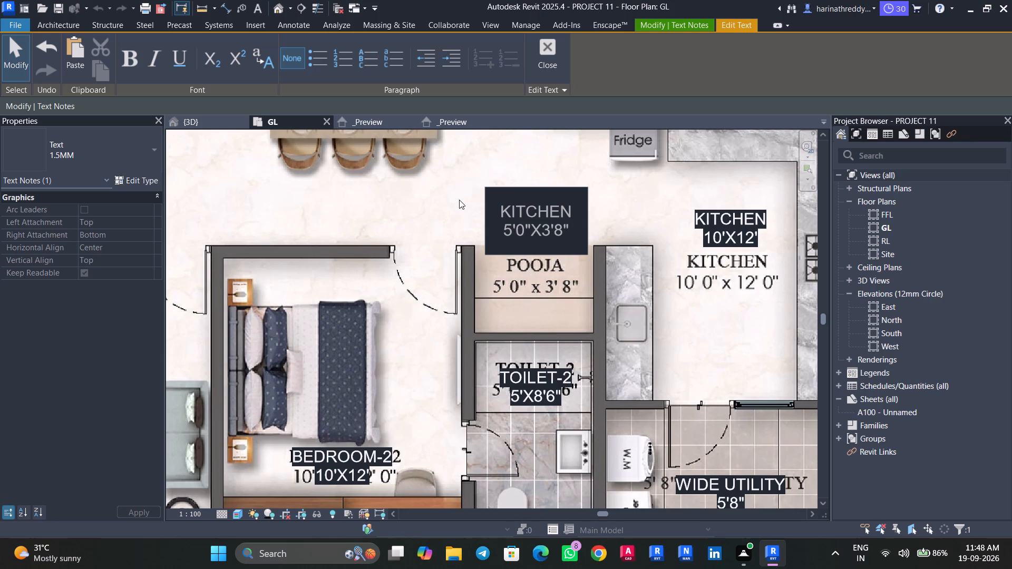
pyautogui.click(459, 200)
# Change the moved note's room name to POOJA and place the note back over its printed label.
pyautogui.click(553, 205)
pyautogui.click(568, 209)
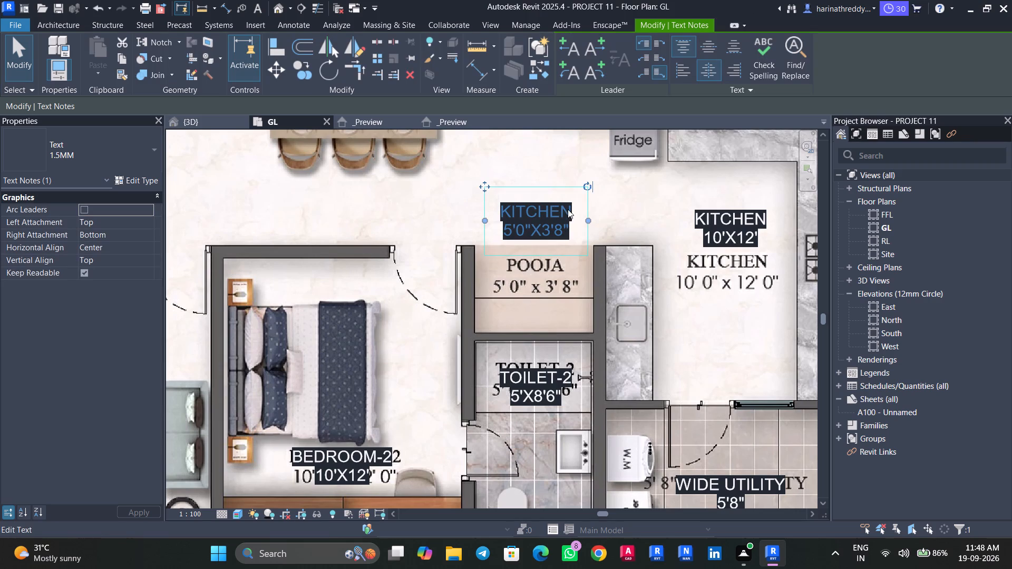
pyautogui.moveTo(573, 212); pyautogui.dragTo(514, 214)
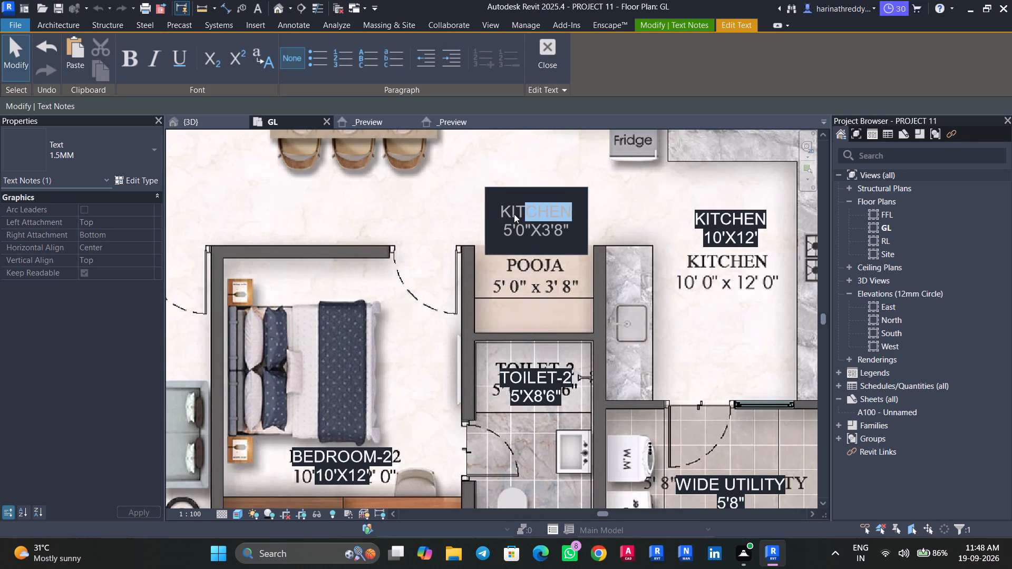
pyautogui.moveTo(514, 214); pyautogui.dragTo(497, 213)
pyautogui.write('POOJA')
pyautogui.click(468, 226)
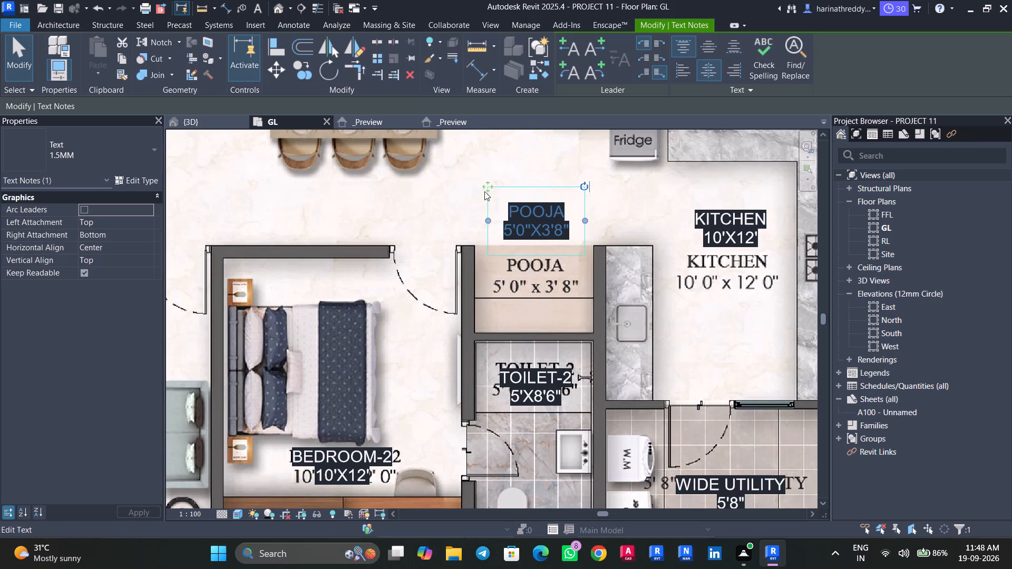
pyautogui.moveTo(484, 186); pyautogui.dragTo(483, 245)
pyautogui.scroll(-7, 452, 231)
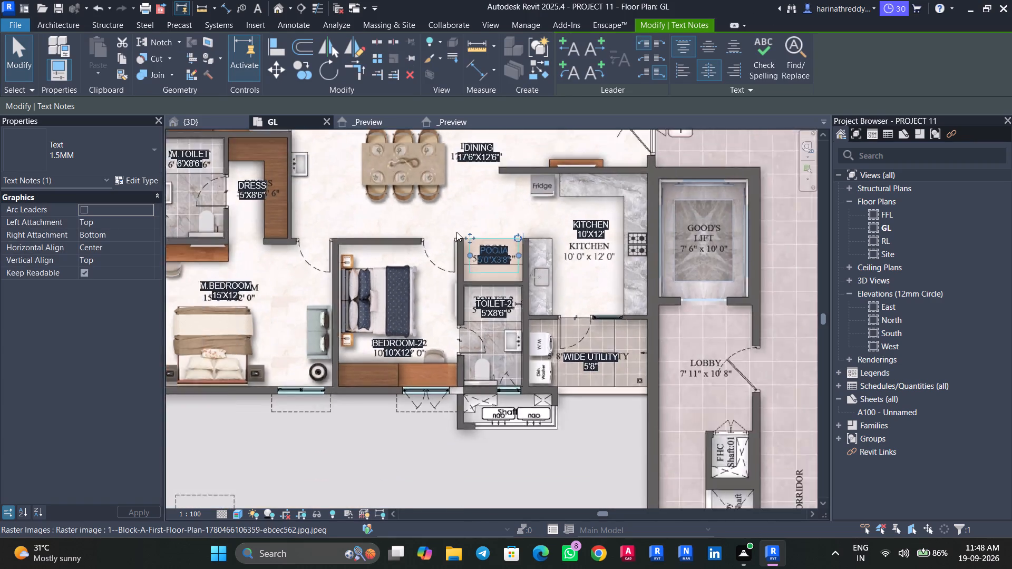
# Move the WIDE UTILITY 5'8" note of the 1992 Sft. flat slightly right over its printed label.
pyautogui.scroll(6, 554, 237)
pyautogui.moveTo(548, 260); pyautogui.dragTo(528, 351, button='middle')
pyautogui.scroll(-3, 530, 354)
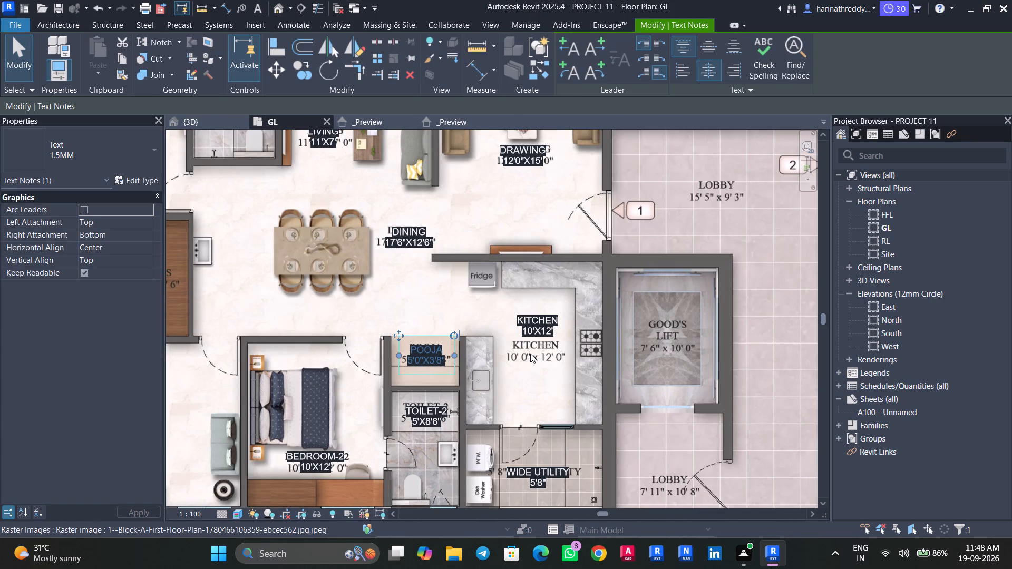
pyautogui.moveTo(478, 223); pyautogui.dragTo(558, 352, button='middle')
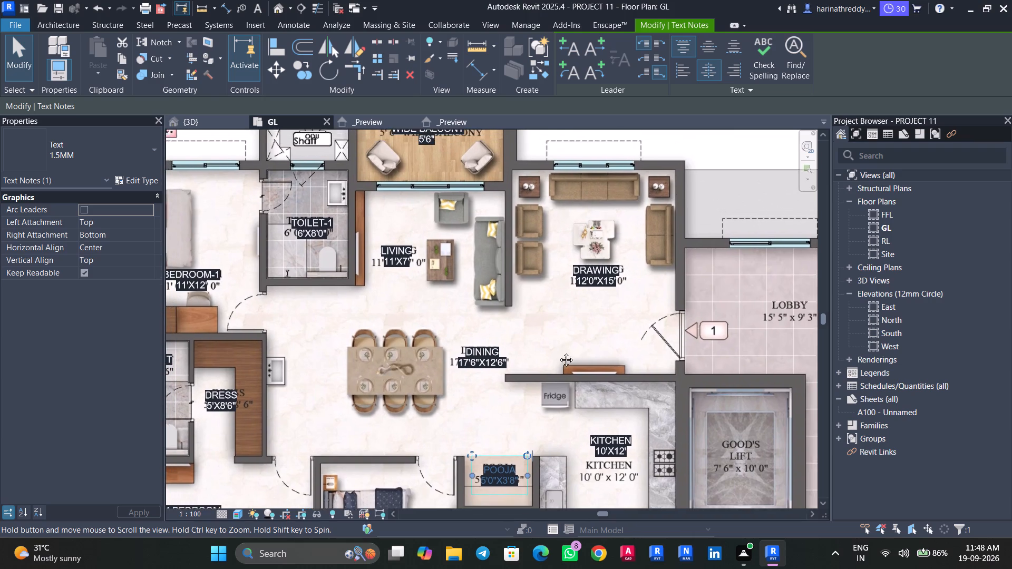
pyautogui.moveTo(558, 352); pyautogui.dragTo(618, 99, button='middle')
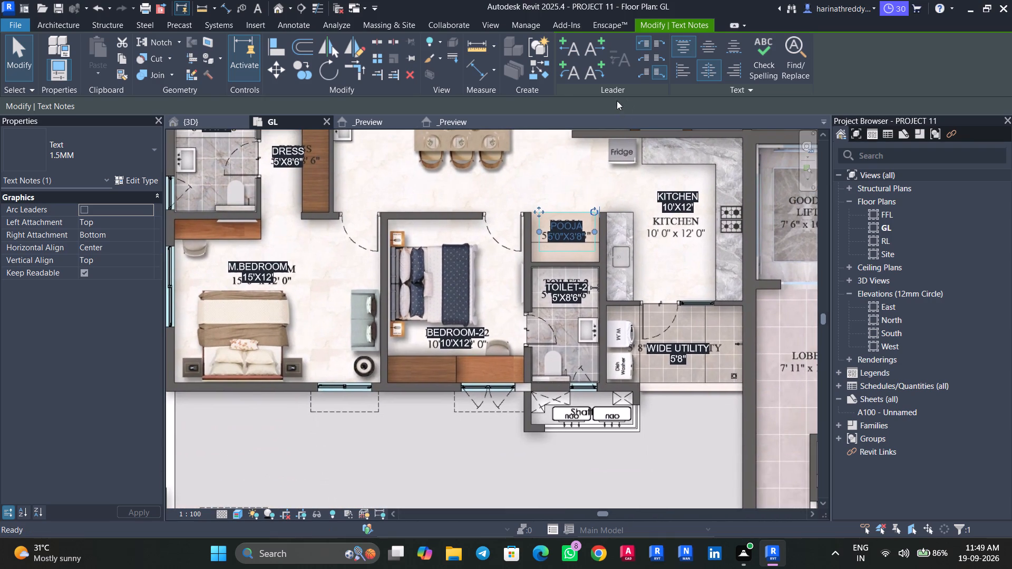
pyautogui.press('Escape')
pyautogui.scroll(-3, 675, 408)
pyautogui.moveTo(675, 407); pyautogui.dragTo(575, 394, button='middle')
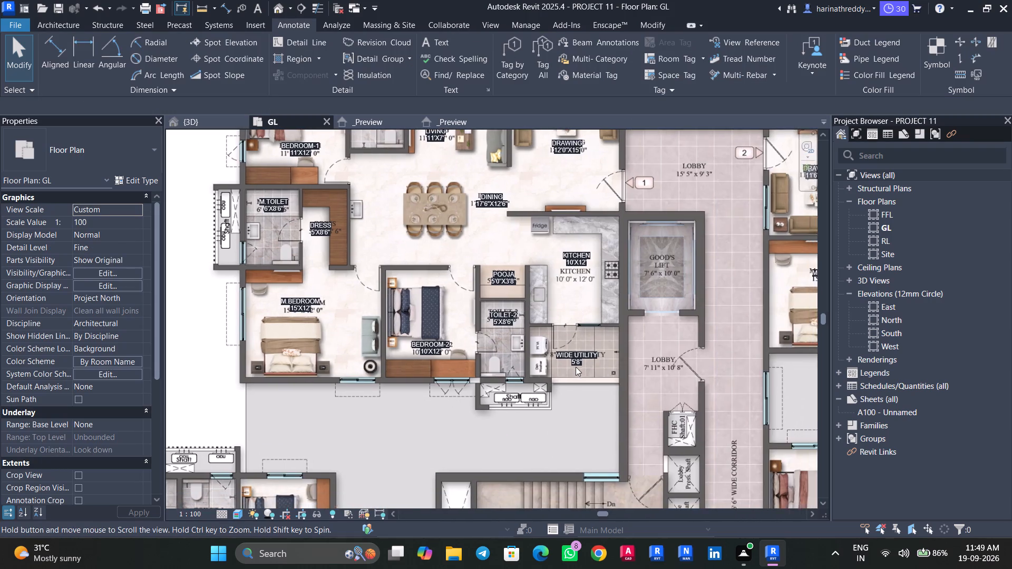
pyautogui.scroll(8, 576, 366)
pyautogui.press('Tab')
pyautogui.click(576, 356)
pyautogui.moveTo(498, 307); pyautogui.dragTo(521, 280)
pyautogui.moveTo(521, 280); pyautogui.dragTo(520, 308)
pyautogui.scroll(-8, 515, 355)
pyautogui.press('Escape')
pyautogui.press('Escape')
# Copy the 1992 Sft. flat's DRAWING note into the lobby between flats 1 and 2, just above the printed LOBBY label.
pyautogui.scroll(-7, 519, 397)
pyautogui.moveTo(518, 414); pyautogui.dragTo(569, 145, button='middle')
pyautogui.scroll(9, 413, 214)
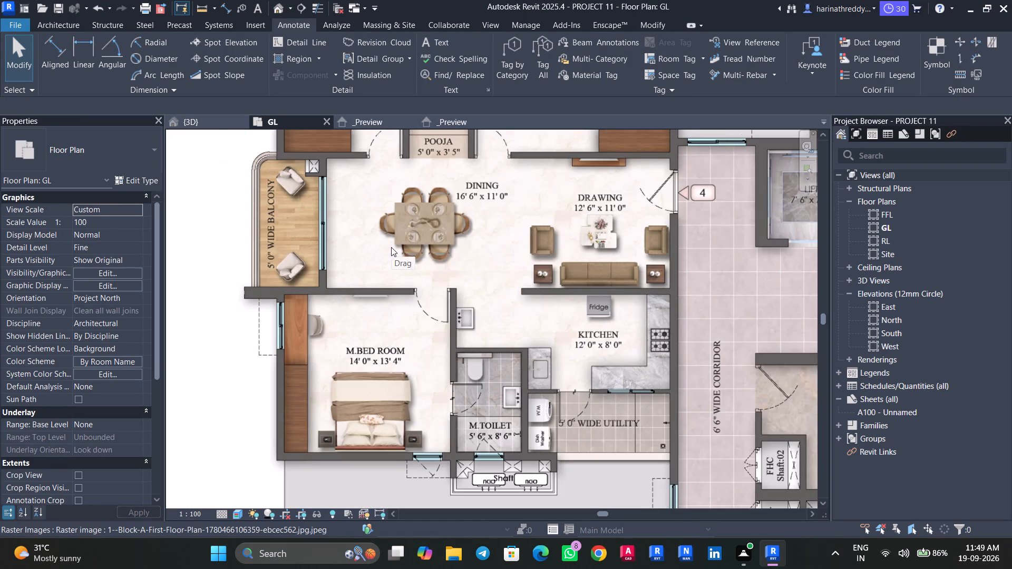
pyautogui.scroll(-9, 409, 257)
pyautogui.moveTo(465, 231); pyautogui.dragTo(412, 408, button='middle')
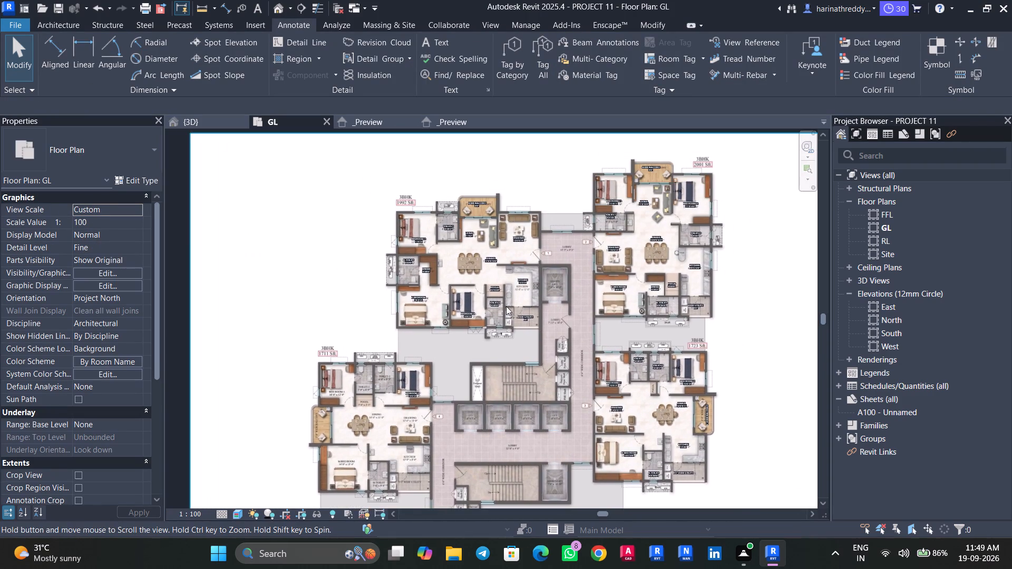
pyautogui.scroll(9, 554, 240)
pyautogui.scroll(2, 586, 274)
pyautogui.moveTo(587, 276); pyautogui.dragTo(552, 307, button='middle')
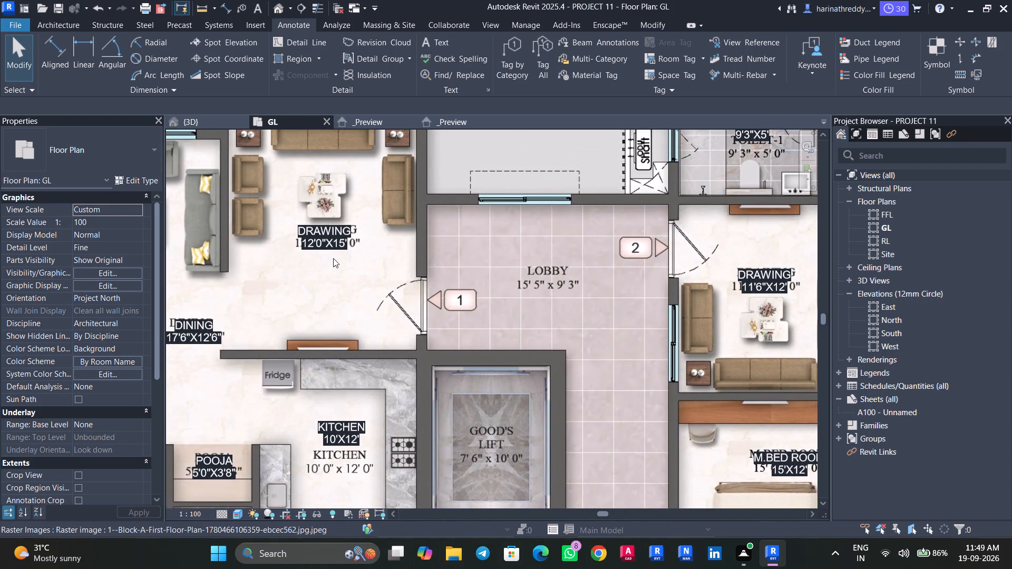
pyautogui.press('Tab')
pyautogui.click(326, 252)
pyautogui.keyDown('ctrl'); pyautogui.moveTo(325, 241); pyautogui.dragTo(504, 276); pyautogui.keyUp('ctrl')
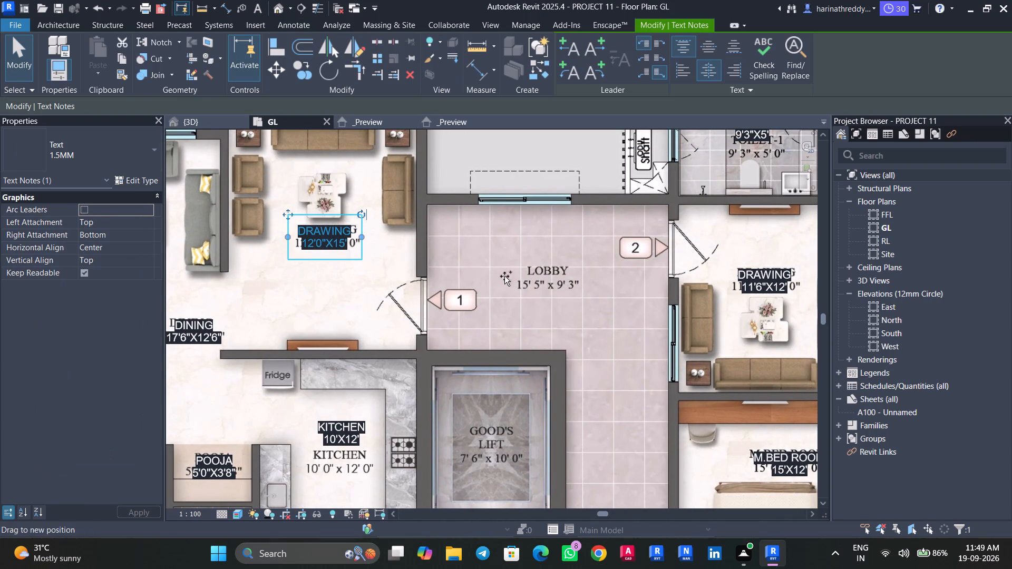
pyautogui.keyDown('ctrl'); pyautogui.moveTo(504, 276); pyautogui.dragTo(543, 230); pyautogui.keyUp('ctrl')
pyautogui.scroll(3, 543, 230)
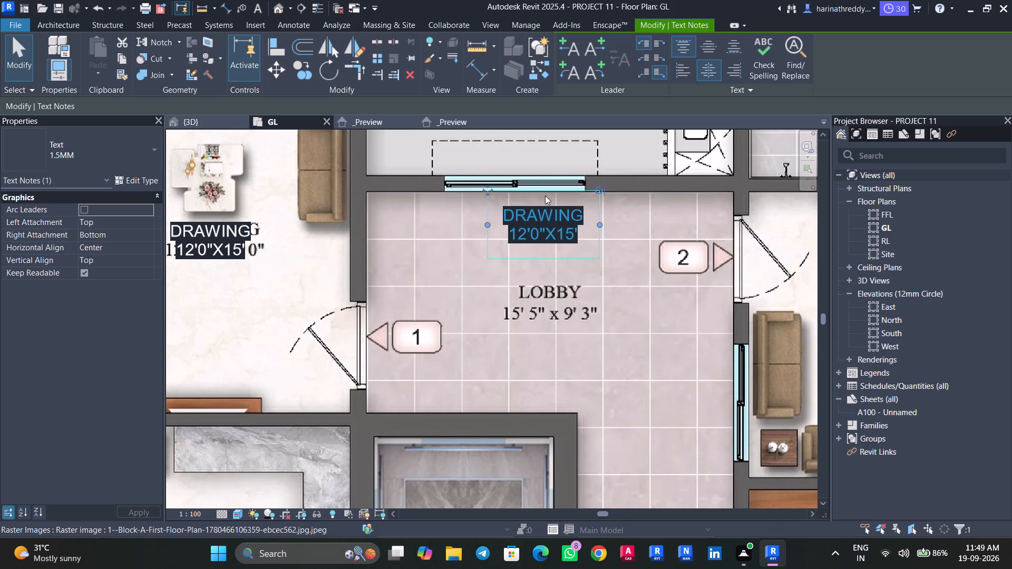
# Change the copied note to LOBBY with size 15'5"X9'3" and place it over the printed LOBBY label.
pyautogui.click(586, 212)
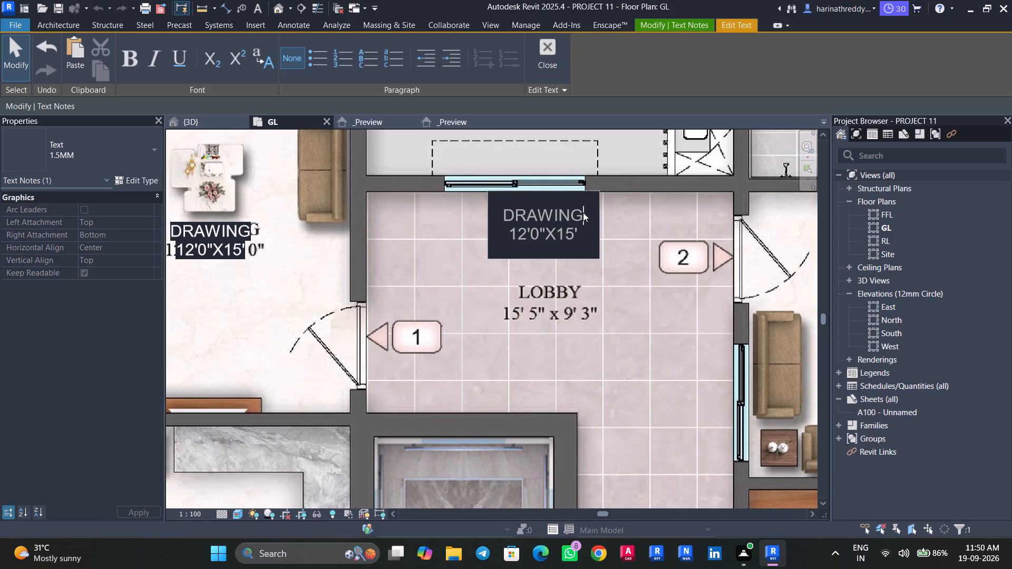
pyautogui.moveTo(587, 210); pyautogui.dragTo(499, 213)
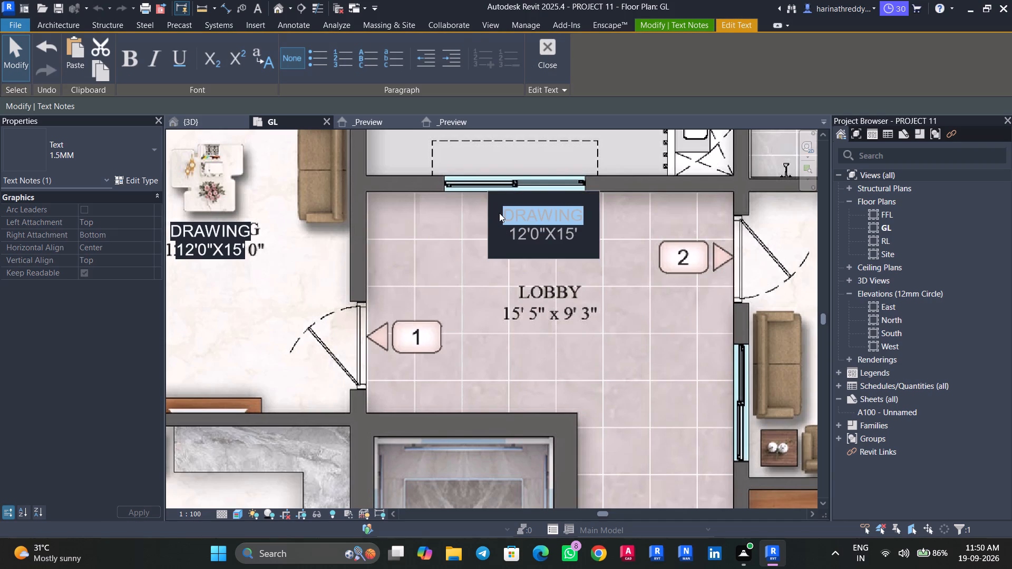
pyautogui.write('LO')
pyautogui.write('BBY')
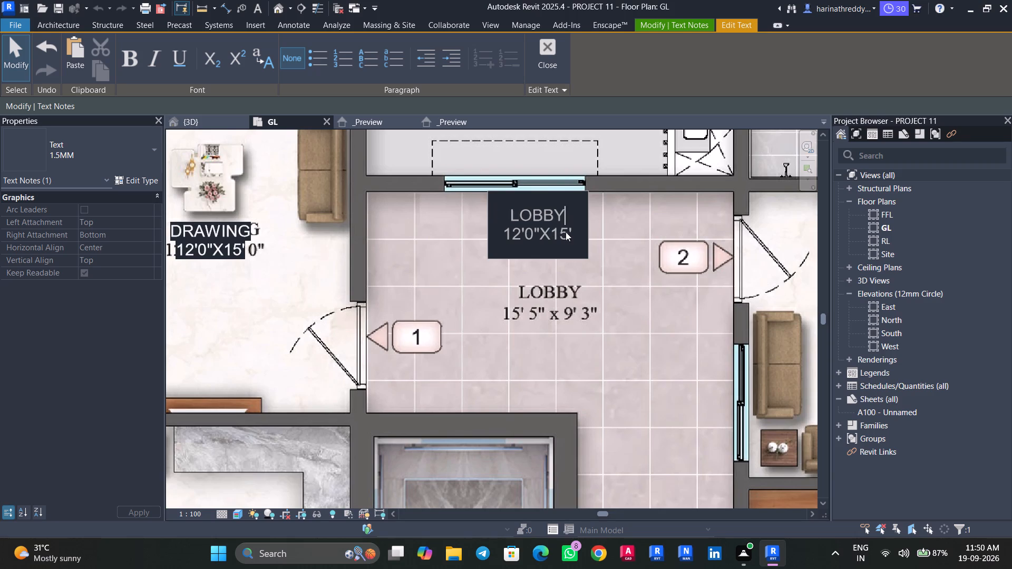
pyautogui.moveTo(570, 233); pyautogui.dragTo(509, 234)
pyautogui.write("15'X")
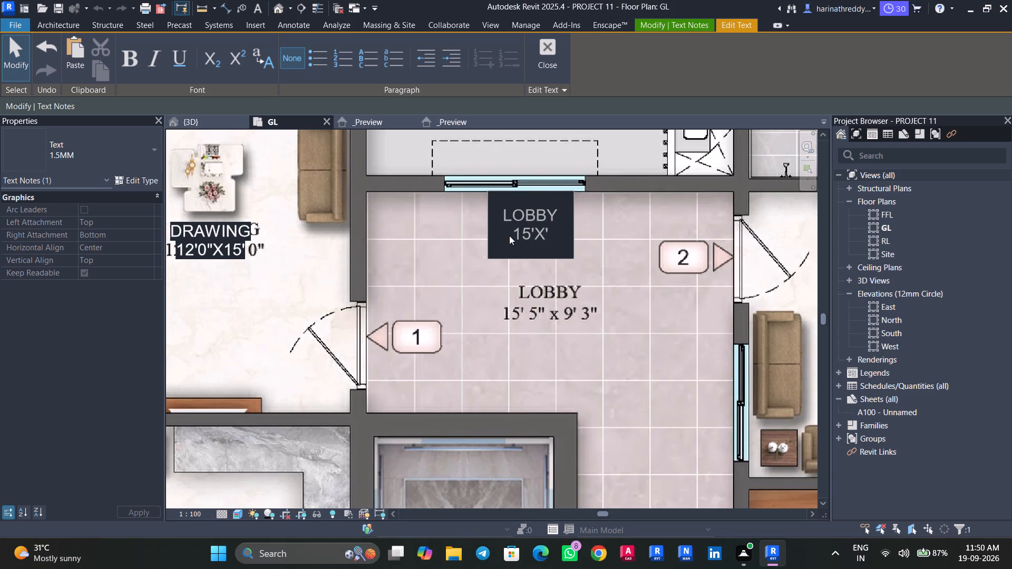
pyautogui.press('BackSpace')
pyautogui.press('Right')
pyautogui.press('BackSpace')
pyautogui.write('5"')
pyautogui.press('x')
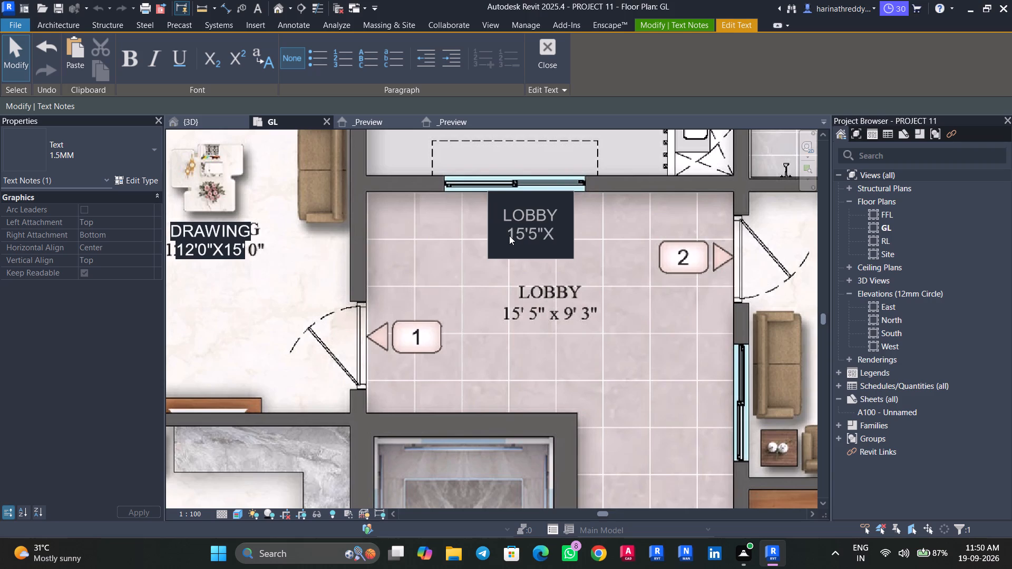
pyautogui.write('9\'3"')
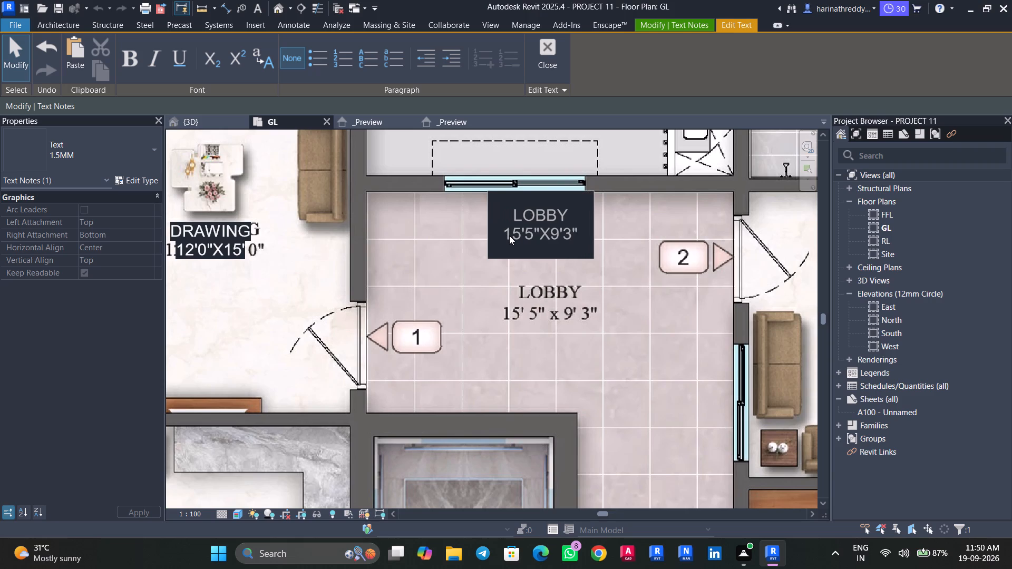
pyautogui.click(493, 265)
pyautogui.moveTo(489, 189); pyautogui.dragTo(497, 271)
# Copy the LOBBY note into the goods lift, just above its printed label.
pyautogui.scroll(-4, 470, 279)
pyautogui.moveTo(470, 279); pyautogui.dragTo(423, 187, button='middle')
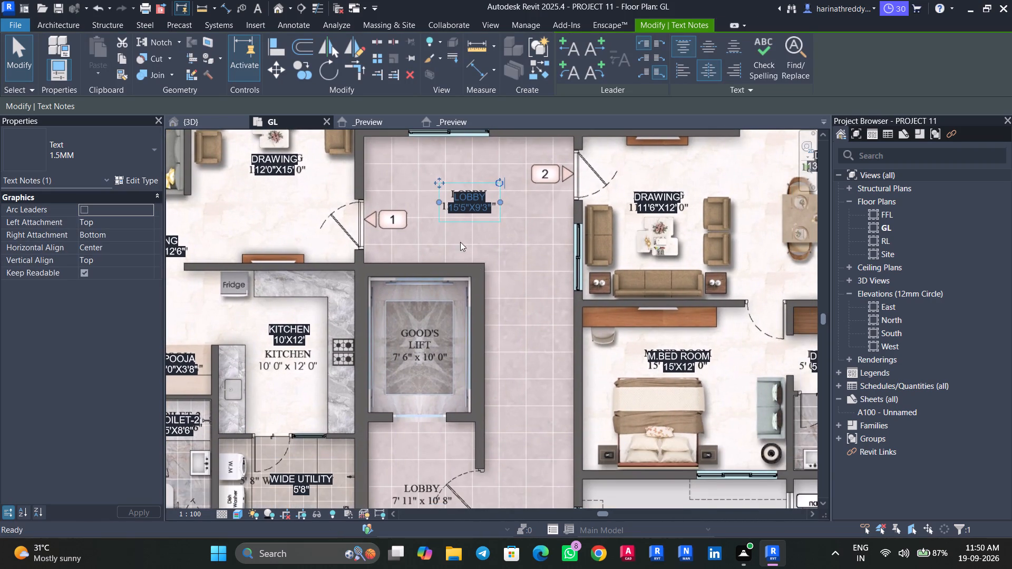
pyautogui.moveTo(491, 290); pyautogui.dragTo(503, 241, button='middle')
pyautogui.keyDown('ctrl'); pyautogui.moveTo(485, 159); pyautogui.dragTo(473, 199); pyautogui.keyUp('ctrl')
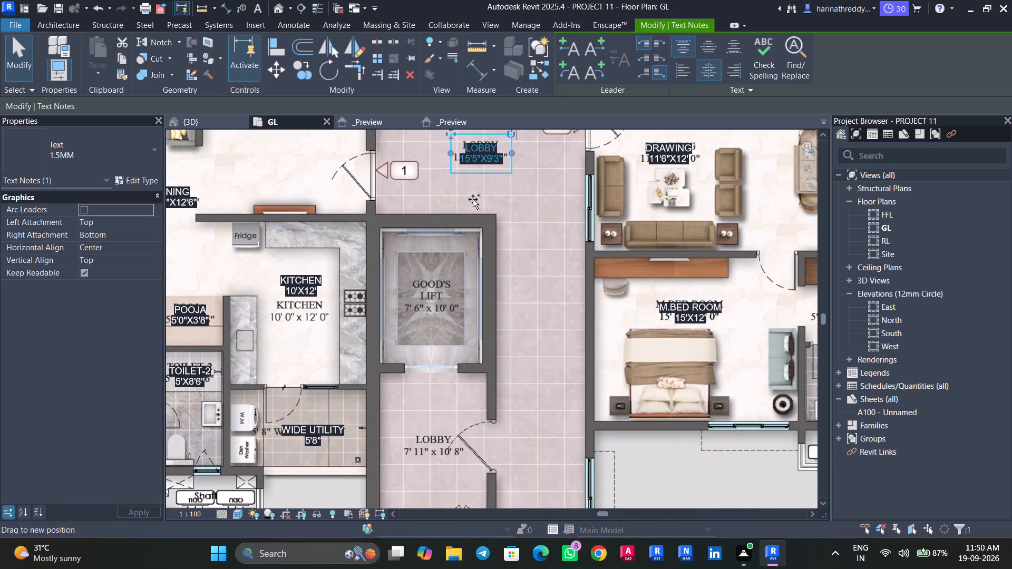
pyautogui.keyDown('ctrl'); pyautogui.moveTo(473, 199); pyautogui.dragTo(438, 259); pyautogui.keyUp('ctrl')
pyautogui.scroll(9, 433, 263)
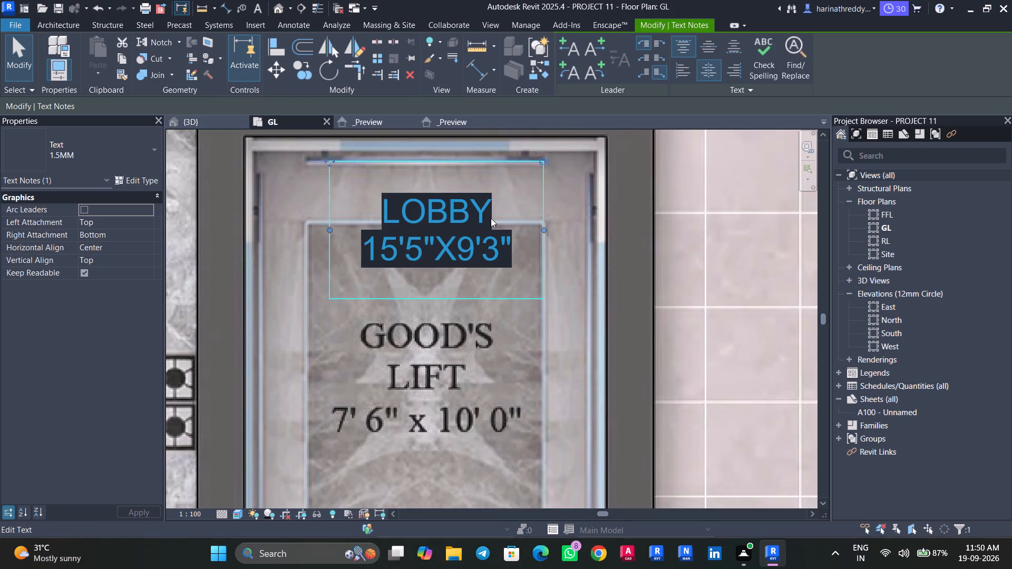
# Change the copied note's name to GOOD'S LIFT.
pyautogui.click(491, 217)
pyautogui.doubleClick(490, 214)
pyautogui.moveTo(491, 213); pyautogui.dragTo(392, 213)
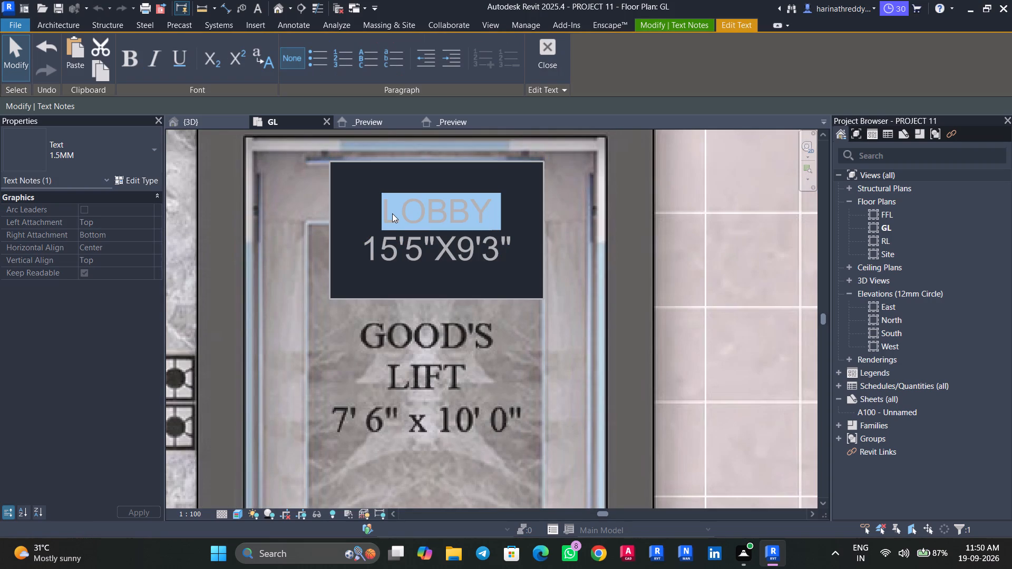
pyautogui.write('FOOD')
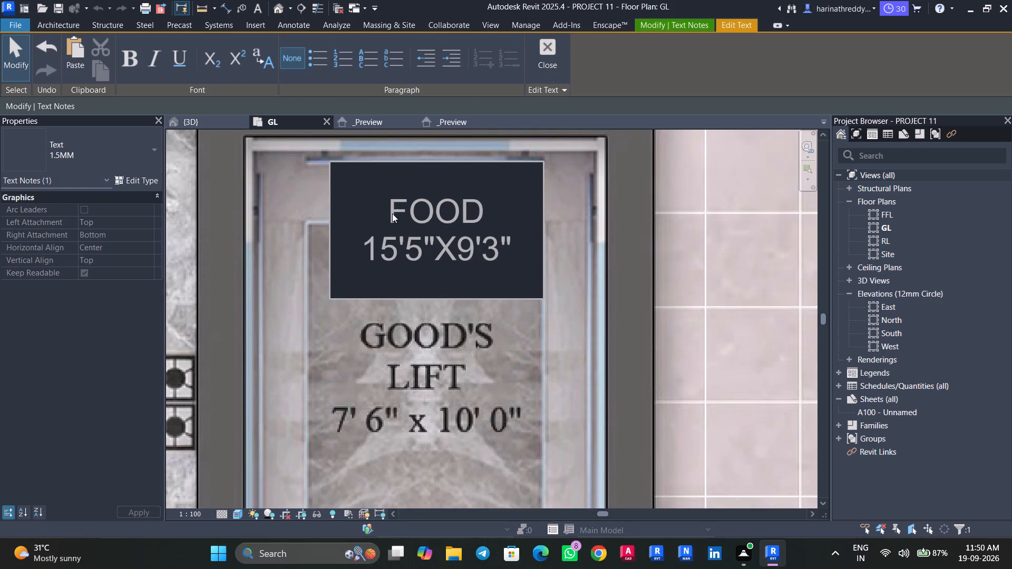
pyautogui.press('BackSpace')
pyautogui.press('BackSpace')
pyautogui.press('BackSpace')
pyautogui.press('BackSpace')
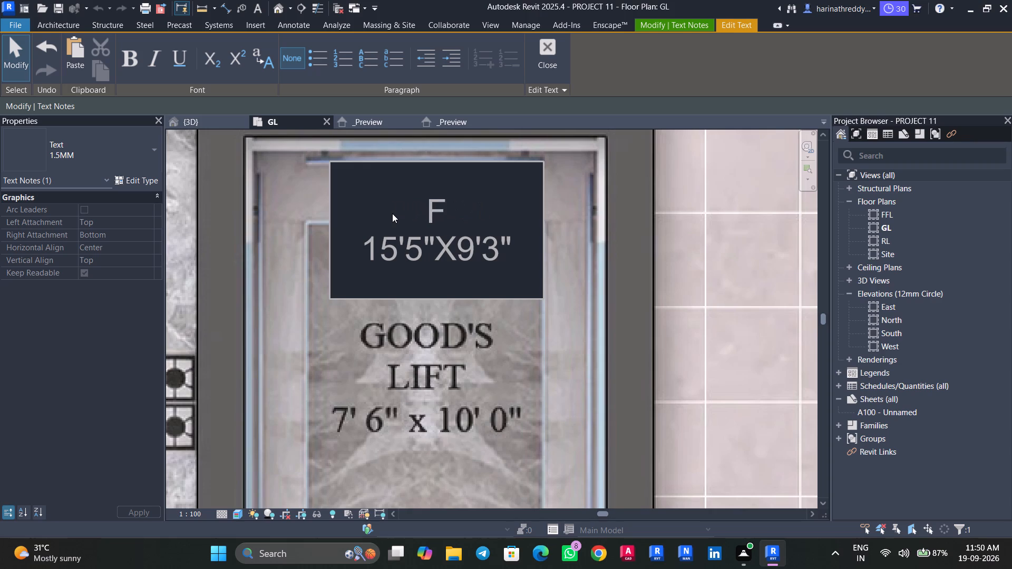
pyautogui.write('GOO')
pyautogui.press('d')
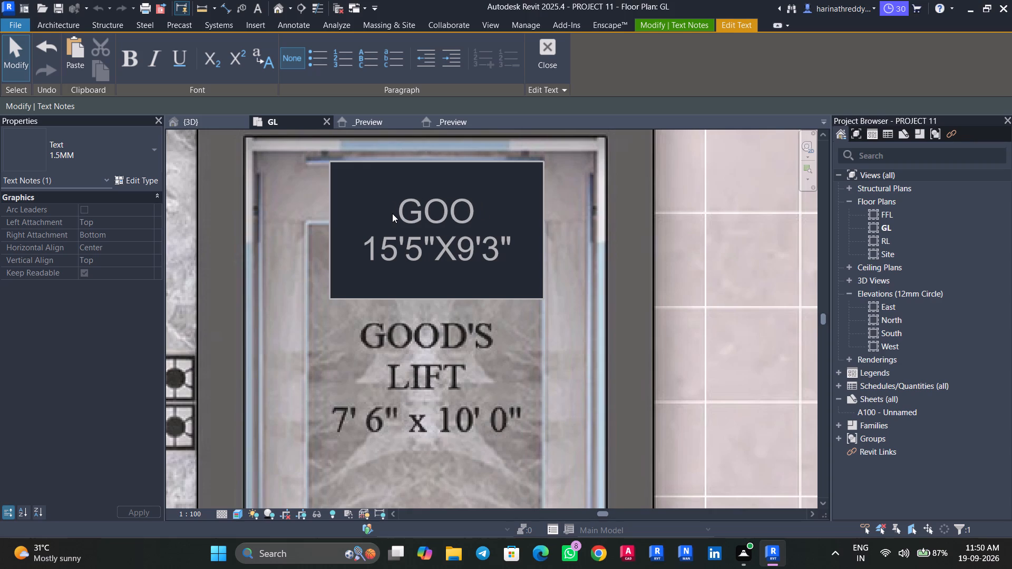
pyautogui.write("'S")
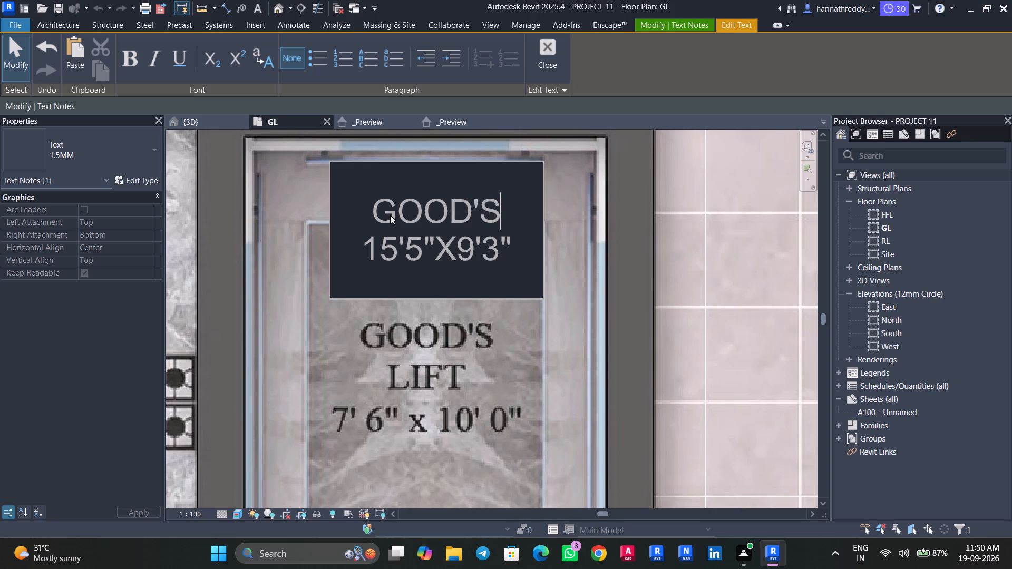
pyautogui.press('space')
pyautogui.write('LIFT')
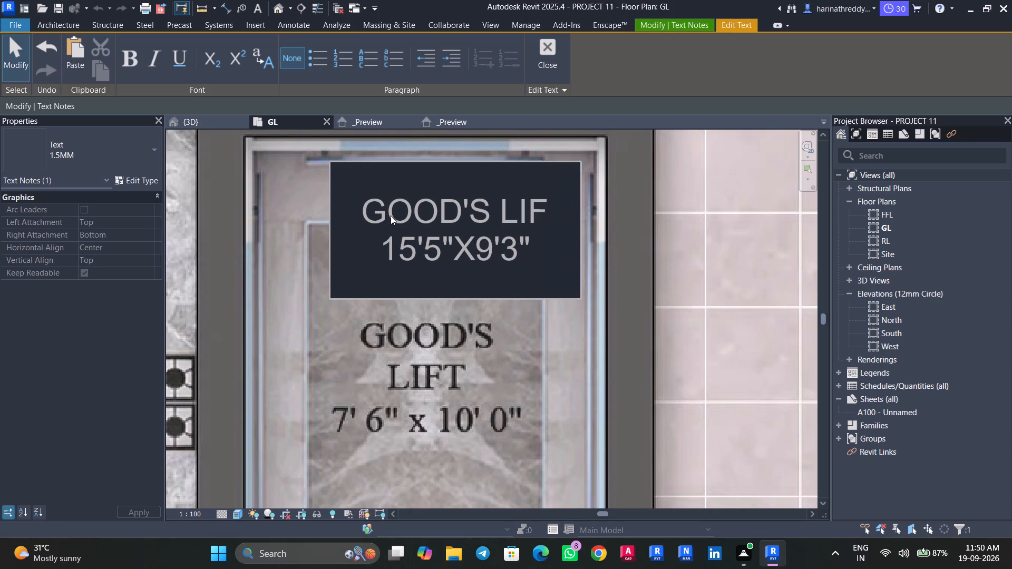
# Set the GOOD'S LIFT note's size to 7'6"X10' and place the note over its printed label.
pyautogui.moveTo(541, 249); pyautogui.dragTo(395, 252)
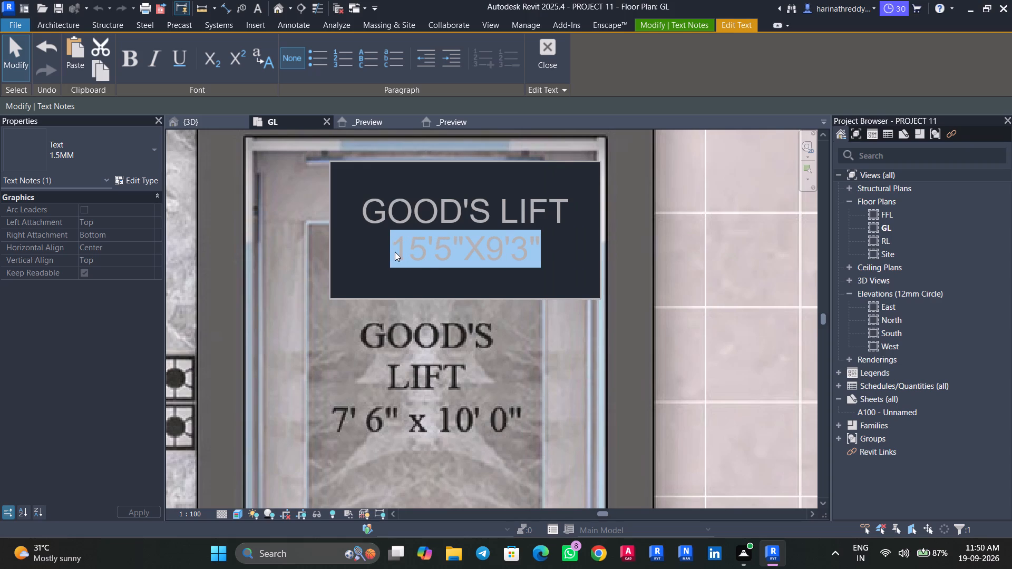
pyautogui.moveTo(395, 252); pyautogui.dragTo(395, 251)
pyautogui.write('7\'6"X10\'')
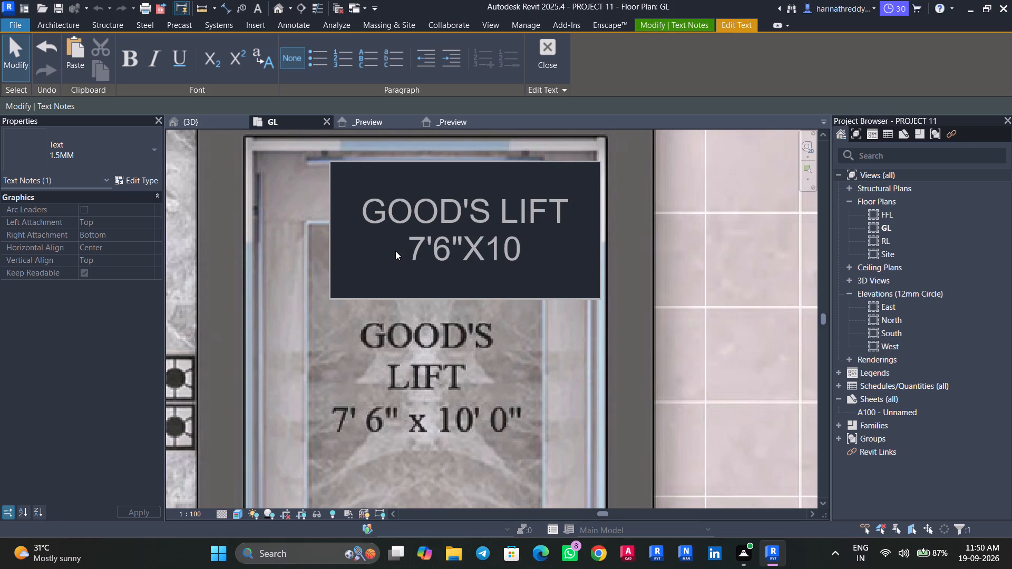
pyautogui.click(390, 304)
pyautogui.click(354, 336)
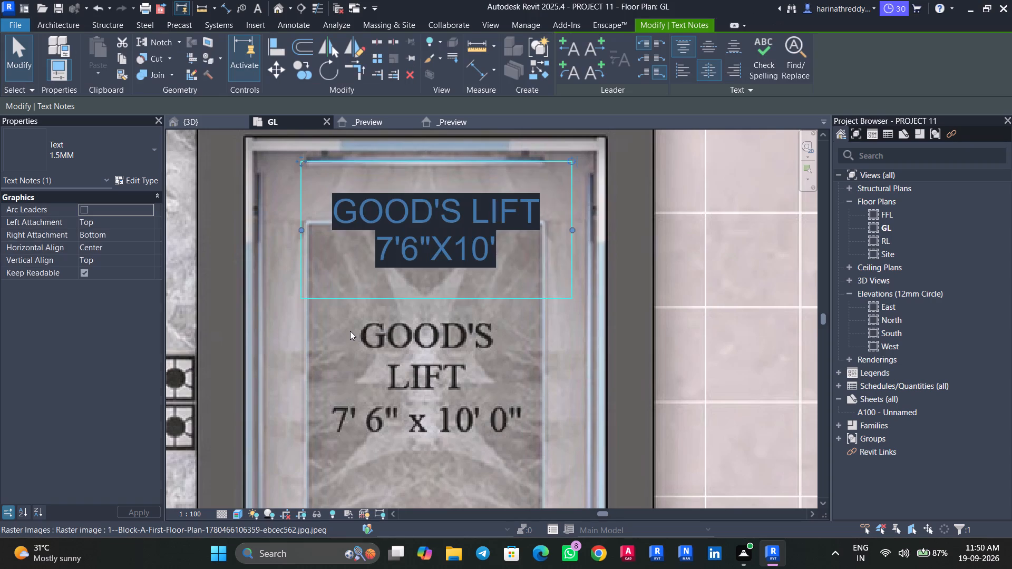
pyautogui.scroll(-4, 350, 331)
pyautogui.moveTo(320, 233); pyautogui.dragTo(316, 306)
# Copy the GOOD'S LIFT note into the small lobby below the lift, just above its printed LOBBY label.
pyautogui.scroll(-8, 328, 347)
pyautogui.moveTo(400, 377); pyautogui.dragTo(430, 259, button='middle')
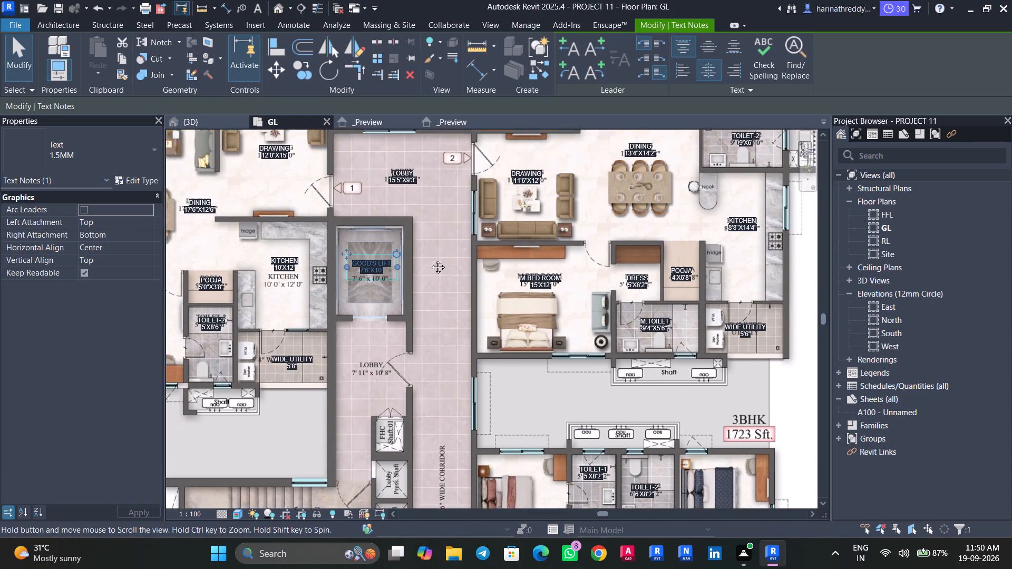
pyautogui.moveTo(430, 259); pyautogui.dragTo(442, 224, button='middle')
pyautogui.keyDown('ctrl'); pyautogui.moveTo(390, 195); pyautogui.dragTo(381, 253); pyautogui.keyUp('ctrl')
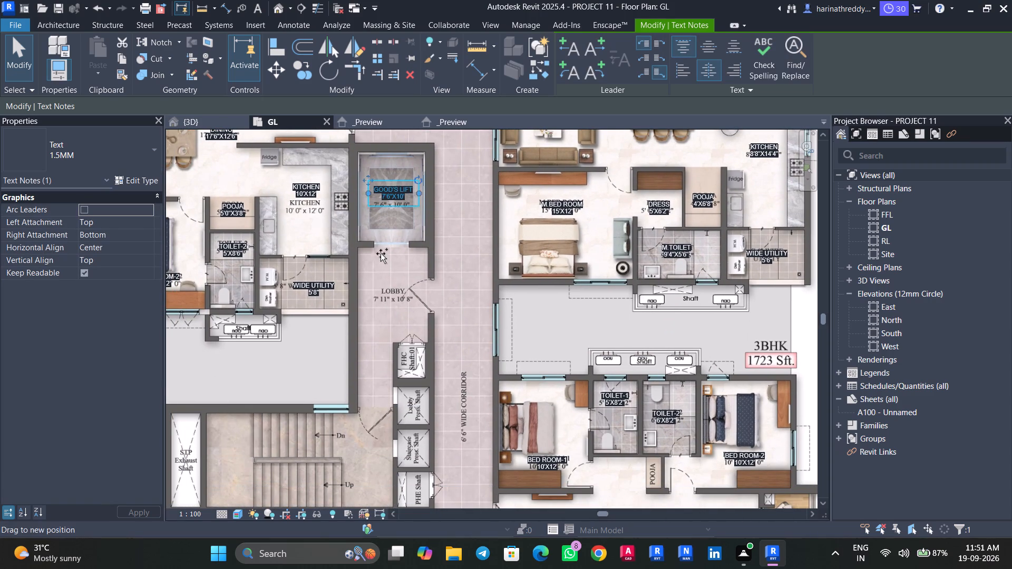
pyautogui.keyDown('ctrl'); pyautogui.moveTo(381, 253); pyautogui.dragTo(390, 272); pyautogui.keyUp('ctrl')
pyautogui.scroll(4, 390, 273)
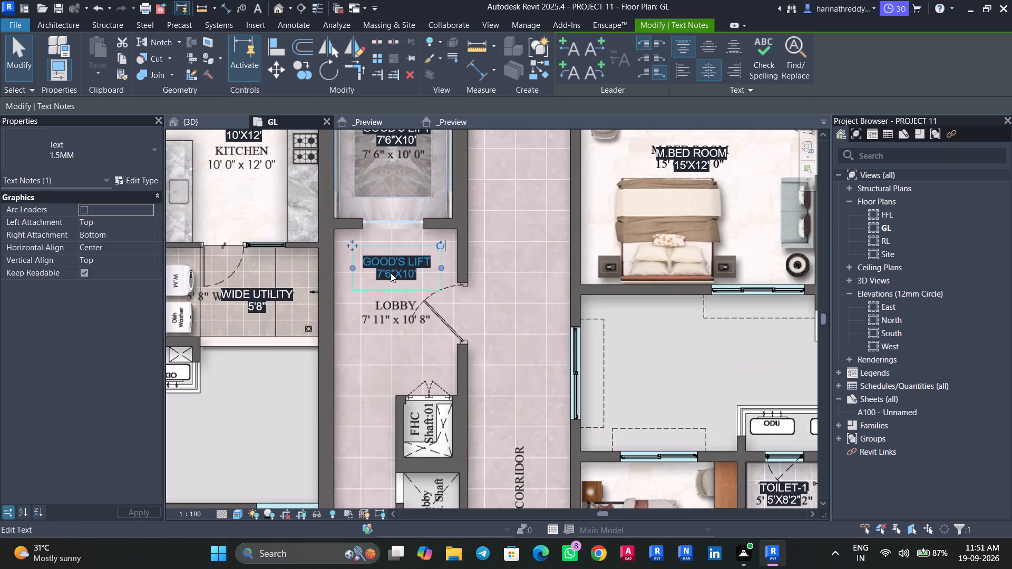
# Change the copied note's name to LOBBY in the small lobby below the goods lift.
pyautogui.scroll(4, 414, 275)
pyautogui.click(444, 251)
pyautogui.doubleClick(444, 251)
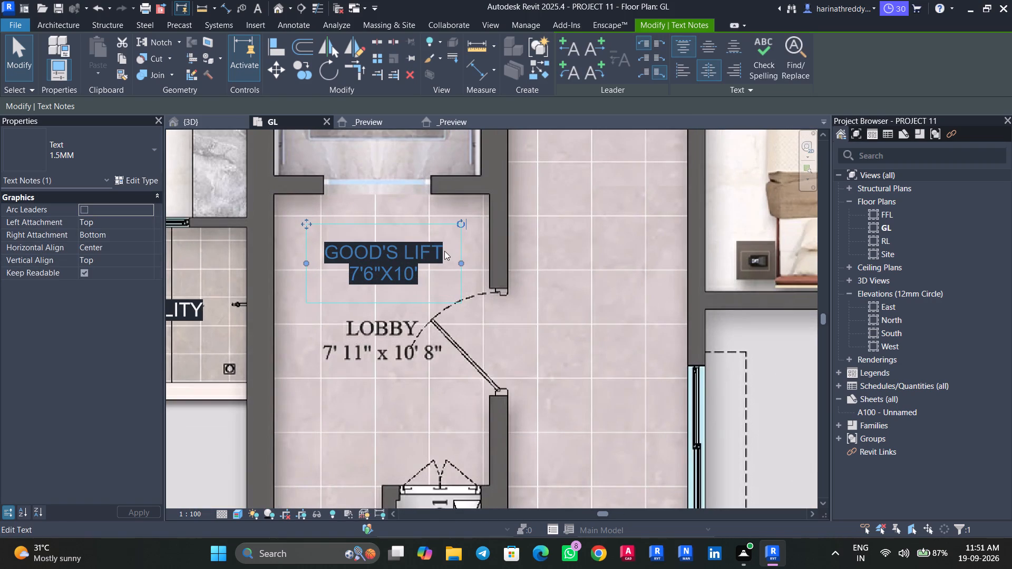
pyautogui.moveTo(444, 251); pyautogui.dragTo(318, 251)
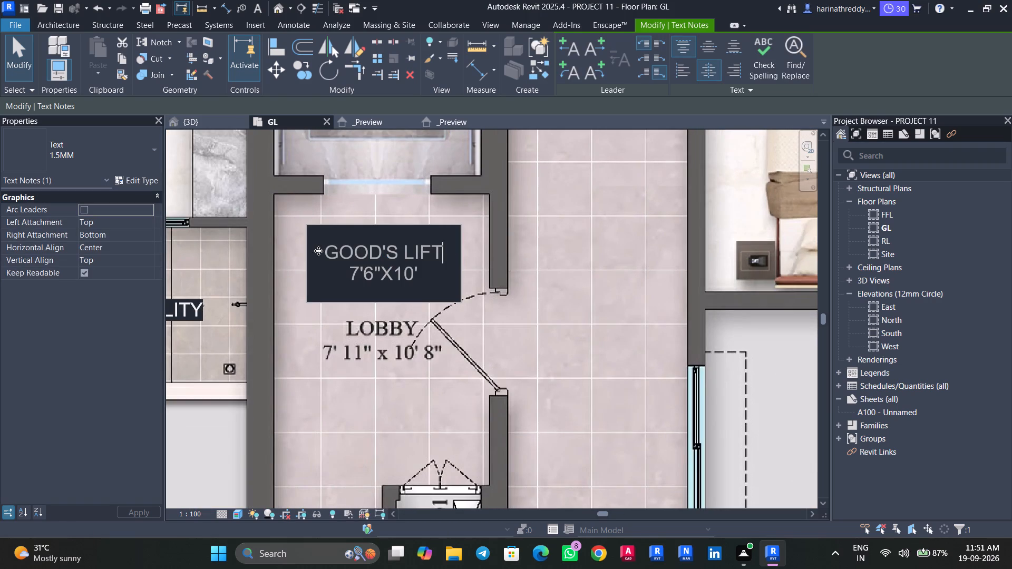
pyautogui.moveTo(318, 251); pyautogui.dragTo(317, 251)
pyautogui.moveTo(445, 253); pyautogui.dragTo(404, 252)
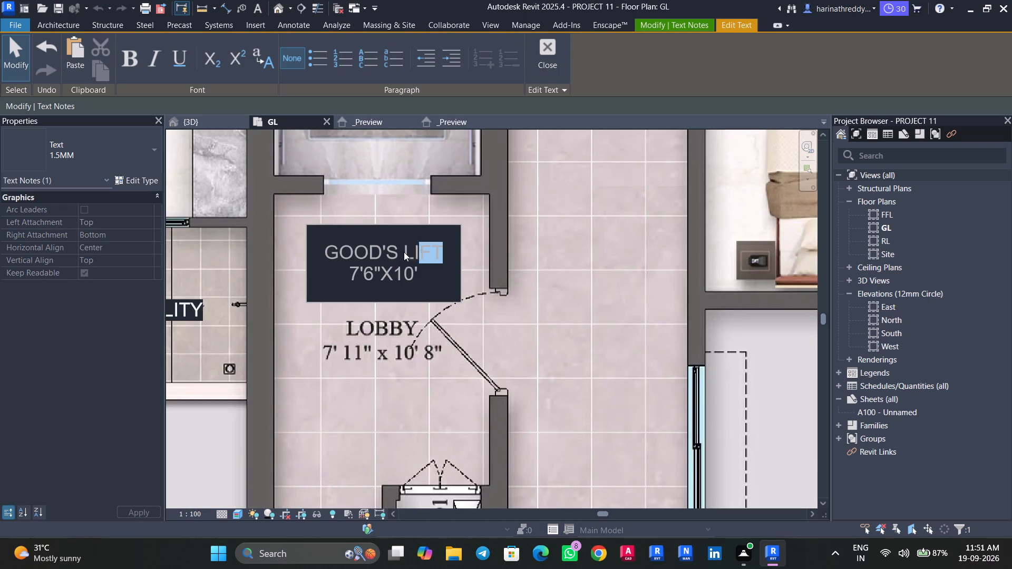
pyautogui.moveTo(404, 252); pyautogui.dragTo(317, 251)
pyautogui.write('LOBBBY')
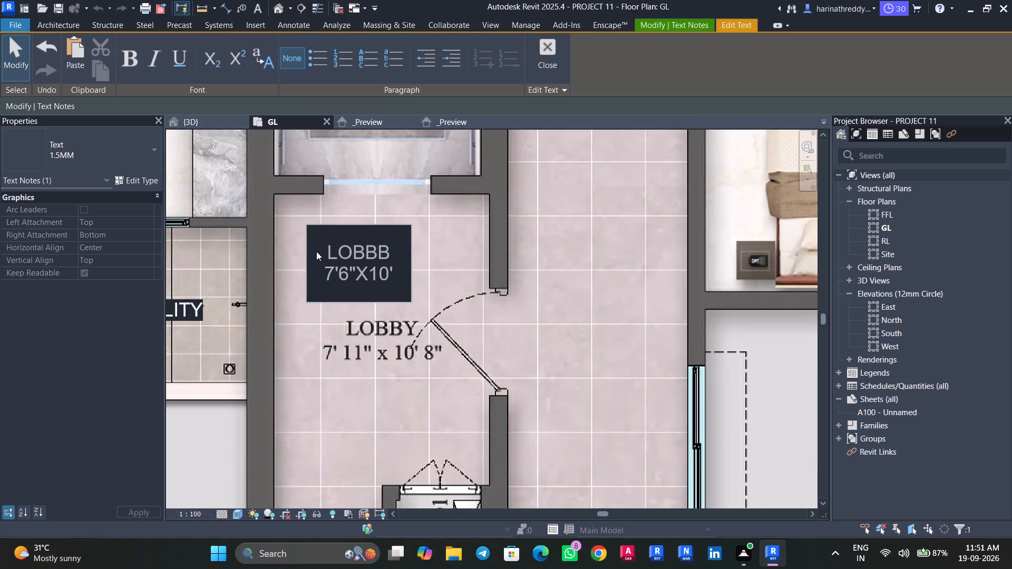
pyautogui.press('BackSpace')
pyautogui.press('BackSpace')
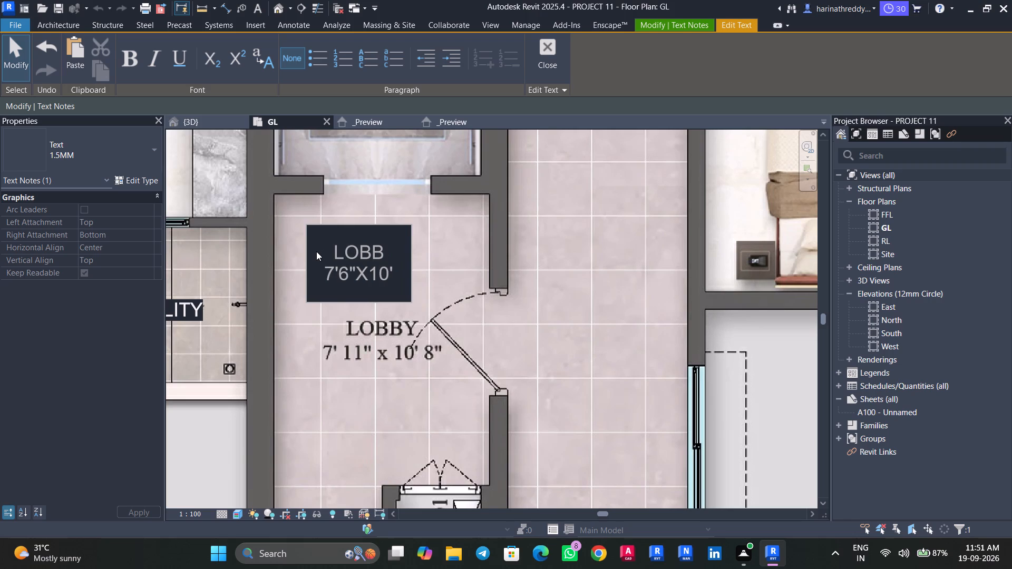
pyautogui.press('y')
# Set the LOBBY note's size to 7'11"X10'8".
pyautogui.moveTo(397, 274); pyautogui.dragTo(305, 276)
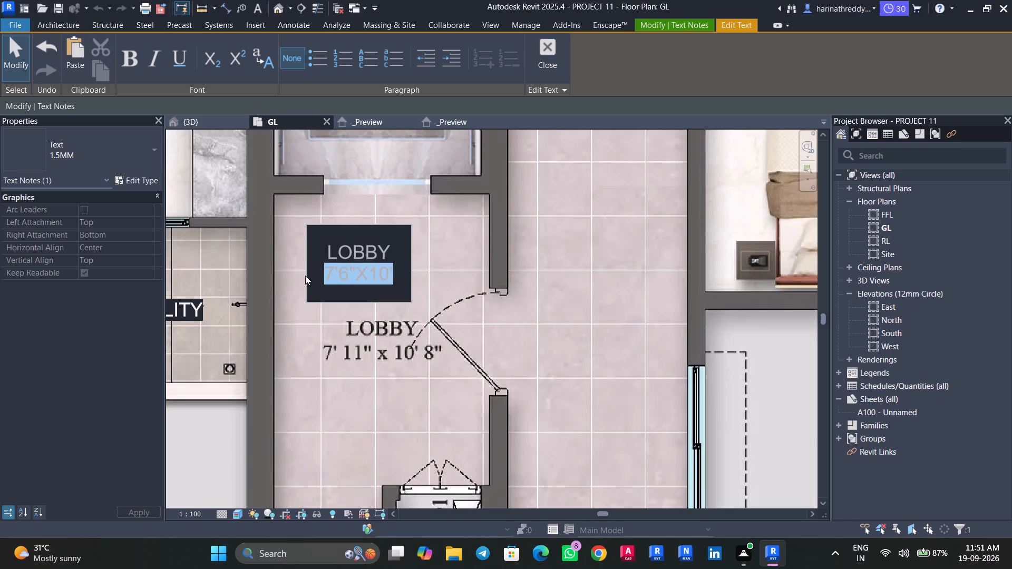
pyautogui.moveTo(305, 276); pyautogui.dragTo(303, 275)
pyautogui.write("7'11")
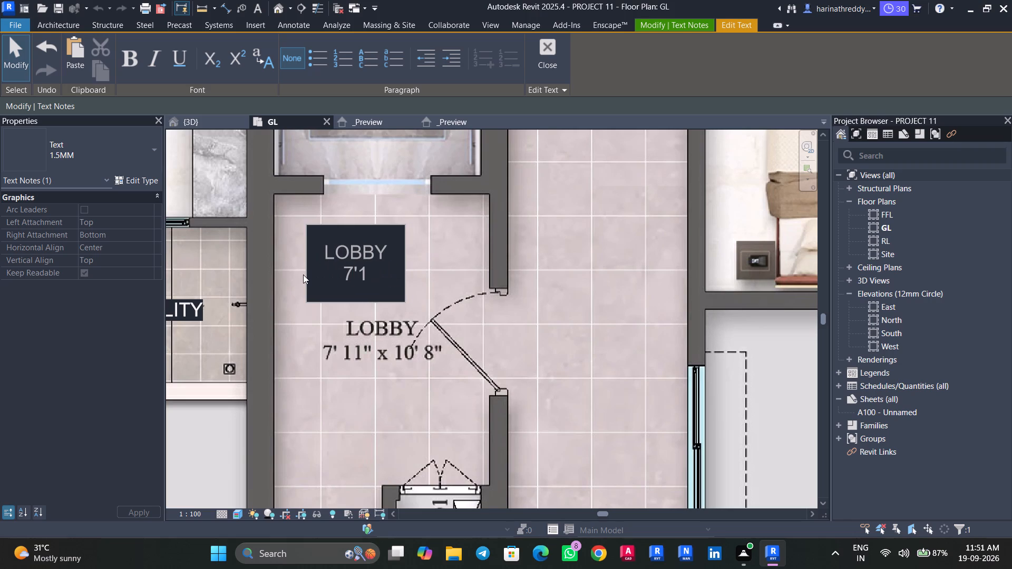
pyautogui.hotkey('shift', '"')
pyautogui.write("X10'8")
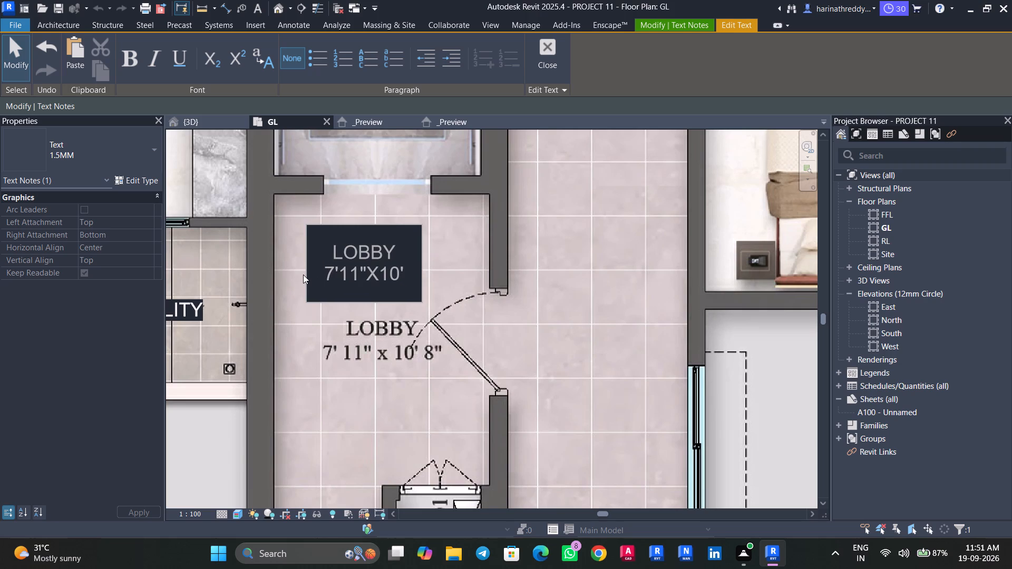
pyautogui.hotkey('shift', '"')
pyautogui.click(291, 316)
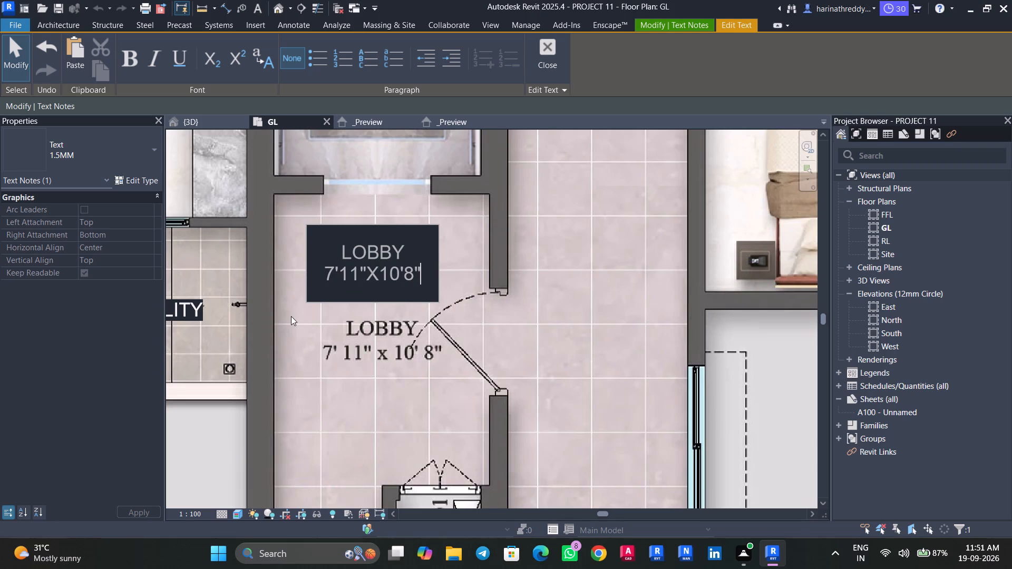
# Move the LOBBY note to just below its printed LOBBY label, clear of the label's text.
pyautogui.scroll(-4, 290, 316)
pyautogui.moveTo(301, 262); pyautogui.dragTo(302, 308)
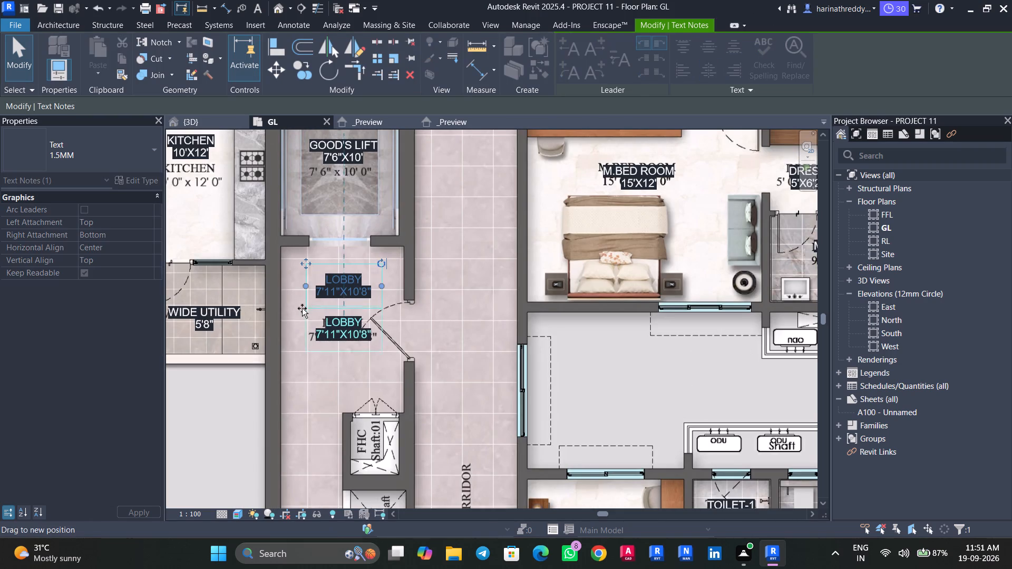
pyautogui.moveTo(302, 308); pyautogui.dragTo(302, 335)
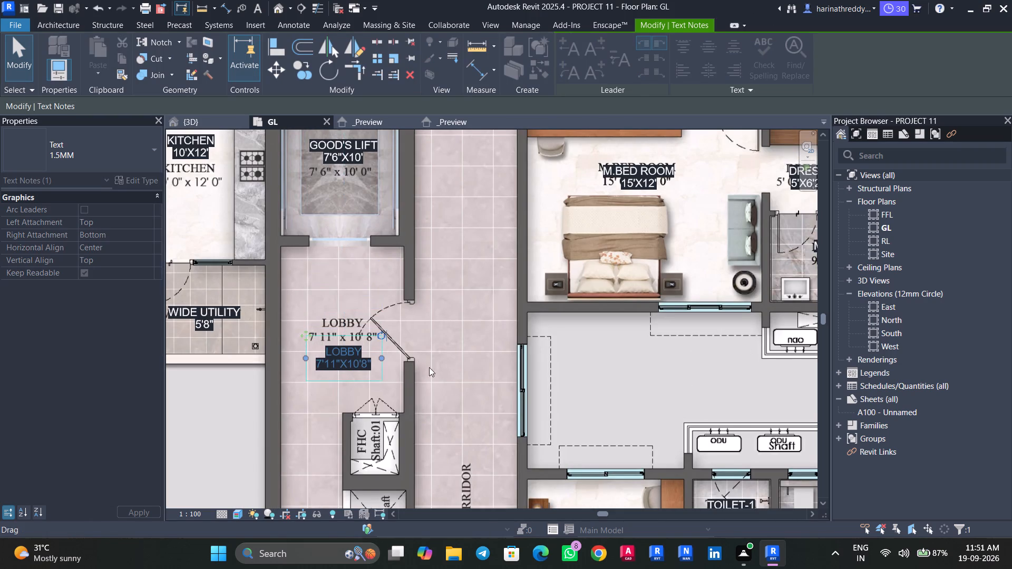
pyautogui.moveTo(437, 372); pyautogui.dragTo(514, 171, button='middle')
pyautogui.scroll(-2, 515, 191)
pyautogui.press('Escape')
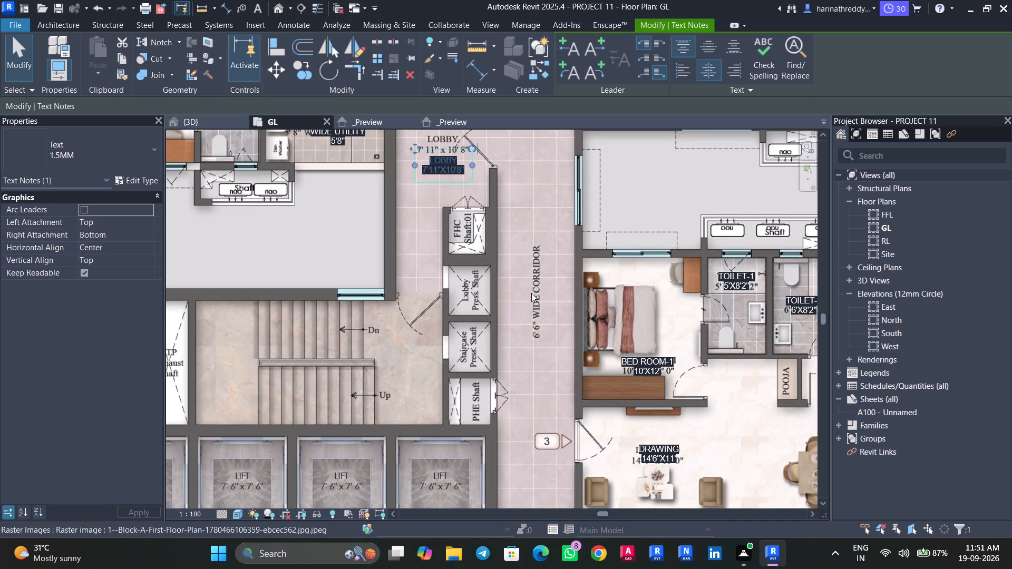
pyautogui.press('Escape')
pyautogui.press('Escape')
pyautogui.press('Escape')
pyautogui.press('Escape')
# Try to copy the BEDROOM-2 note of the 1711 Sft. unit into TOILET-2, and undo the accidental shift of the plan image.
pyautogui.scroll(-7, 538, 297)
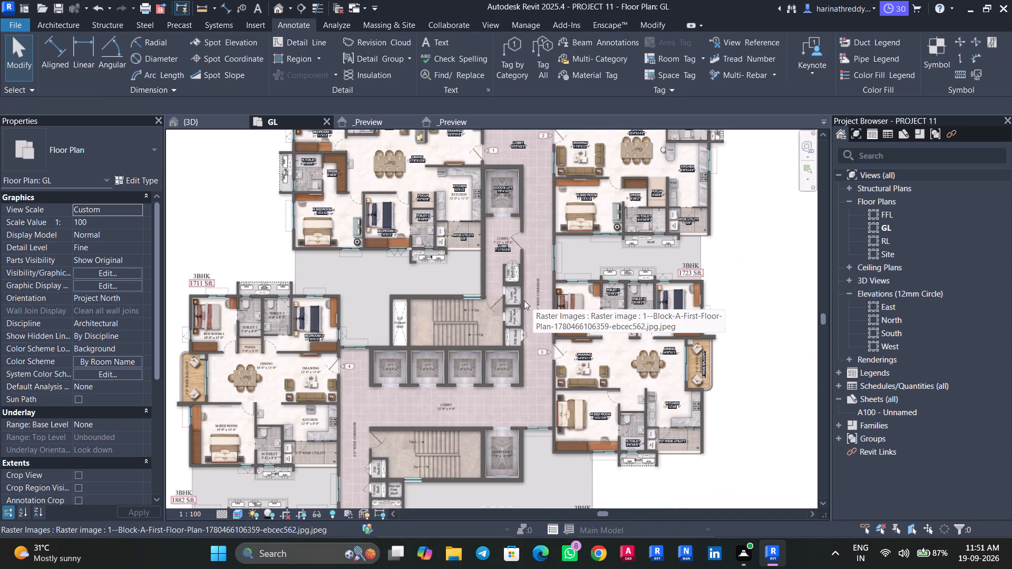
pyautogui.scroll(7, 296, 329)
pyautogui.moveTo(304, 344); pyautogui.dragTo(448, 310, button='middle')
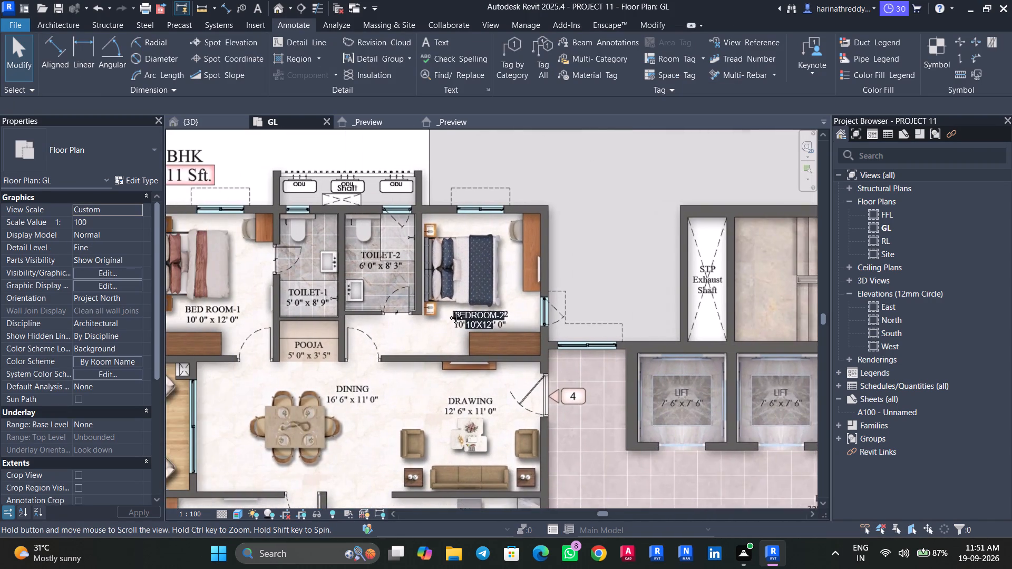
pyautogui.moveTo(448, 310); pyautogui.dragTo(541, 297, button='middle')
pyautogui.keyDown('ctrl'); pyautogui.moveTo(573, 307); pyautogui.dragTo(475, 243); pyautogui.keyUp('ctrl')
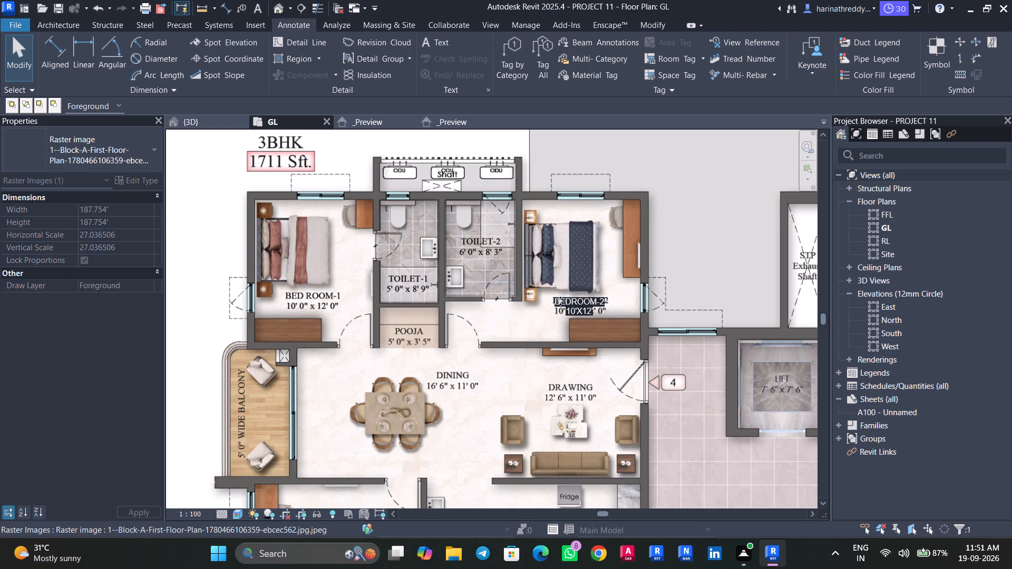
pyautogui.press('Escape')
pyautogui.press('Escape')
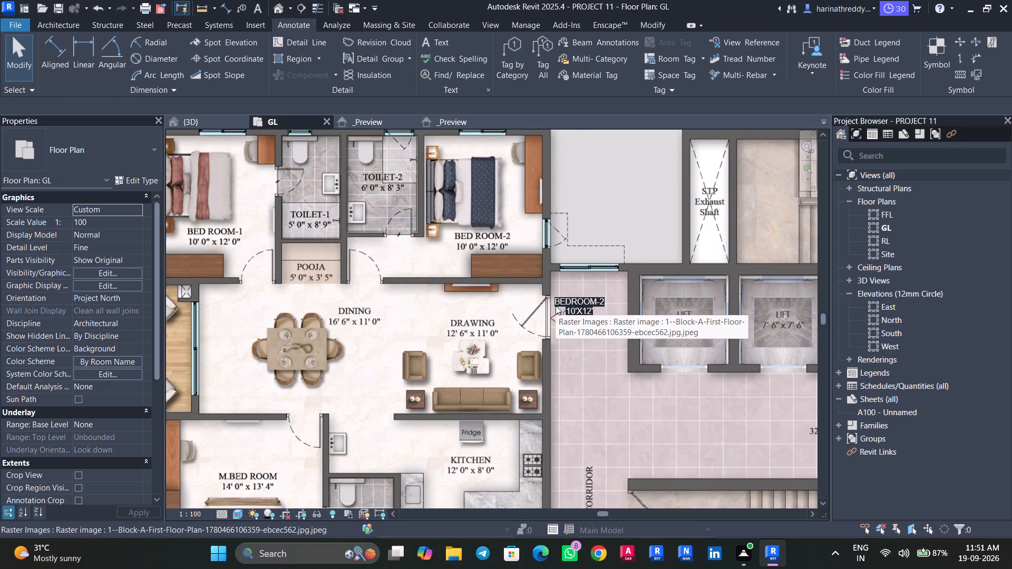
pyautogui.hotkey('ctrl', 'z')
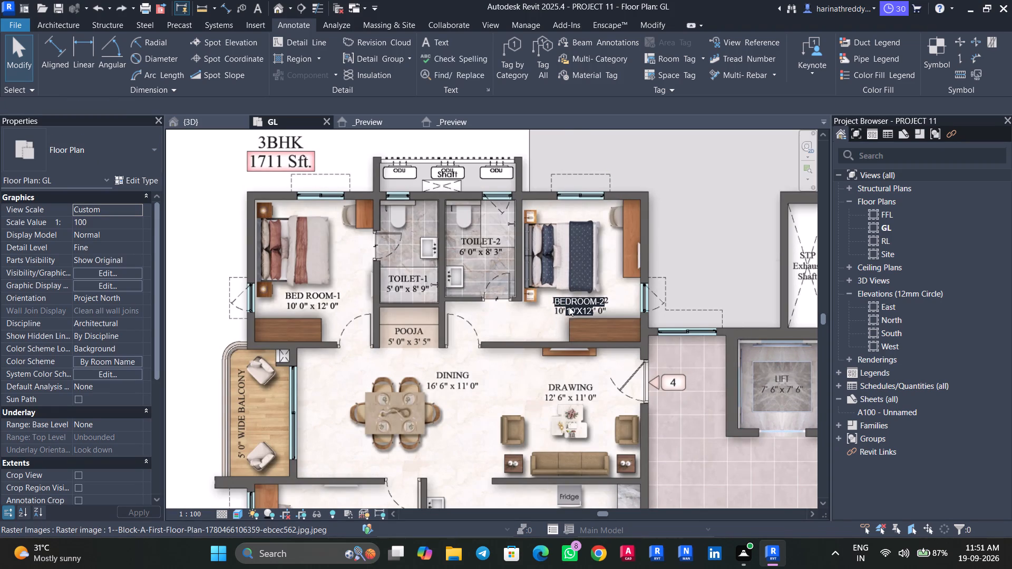
# Copy the BEDROOM-2 note of the 1711 Sft. unit over the printed TOILET-2 label.
pyautogui.press('Tab')
pyautogui.press('Tab')
pyautogui.click(570, 302)
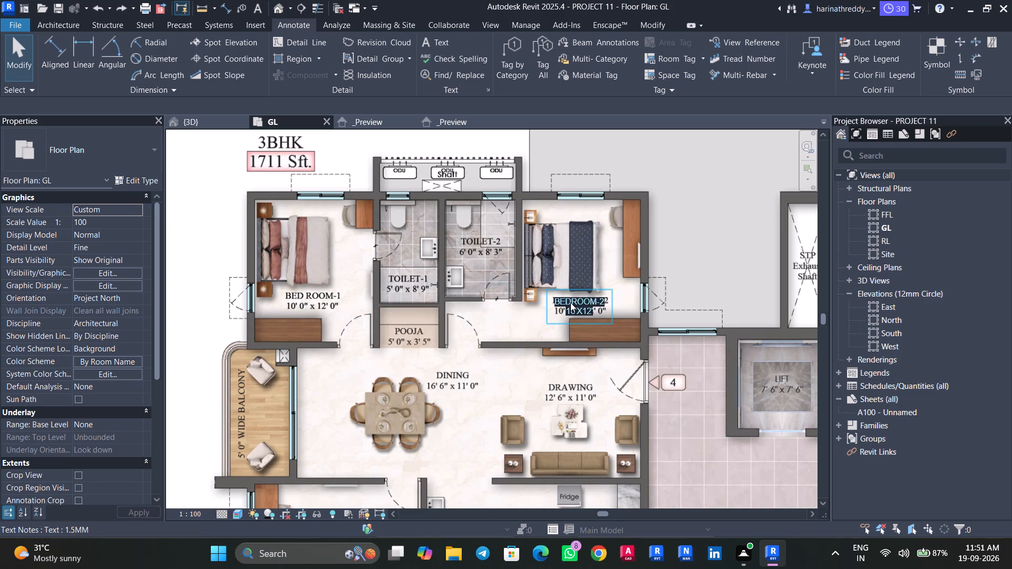
pyautogui.keyDown('ctrl'); pyautogui.moveTo(575, 305); pyautogui.dragTo(481, 247); pyautogui.keyUp('ctrl')
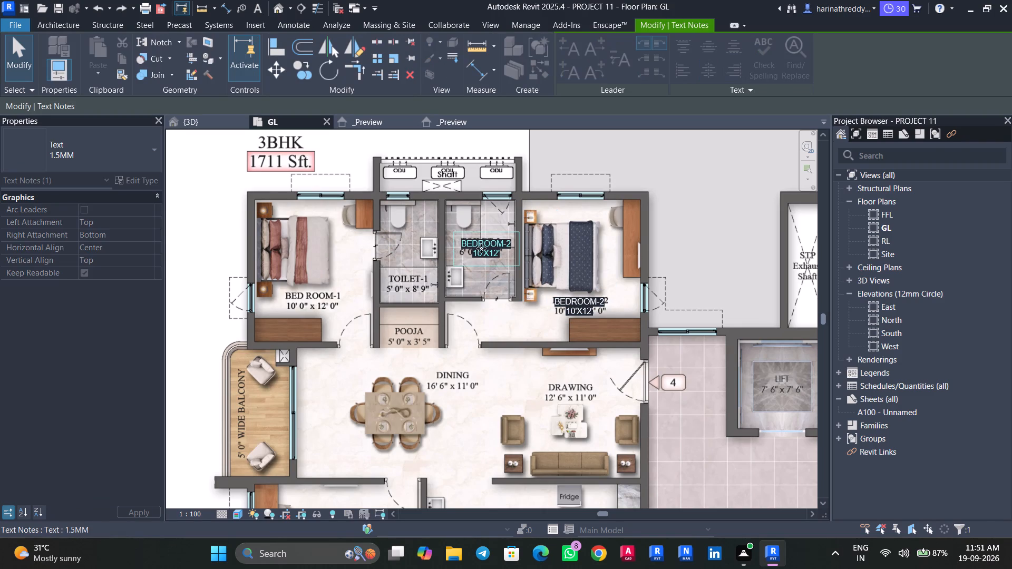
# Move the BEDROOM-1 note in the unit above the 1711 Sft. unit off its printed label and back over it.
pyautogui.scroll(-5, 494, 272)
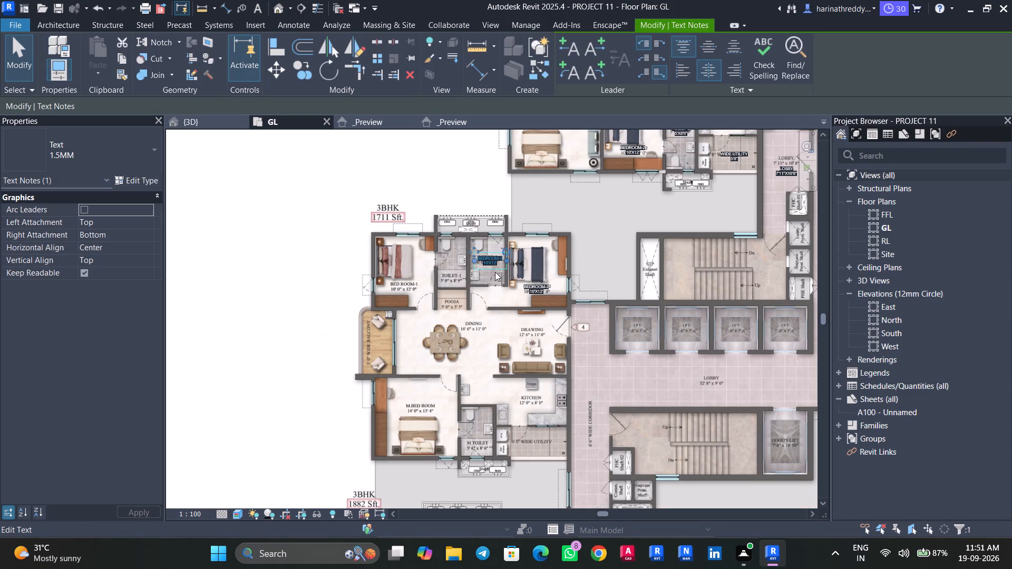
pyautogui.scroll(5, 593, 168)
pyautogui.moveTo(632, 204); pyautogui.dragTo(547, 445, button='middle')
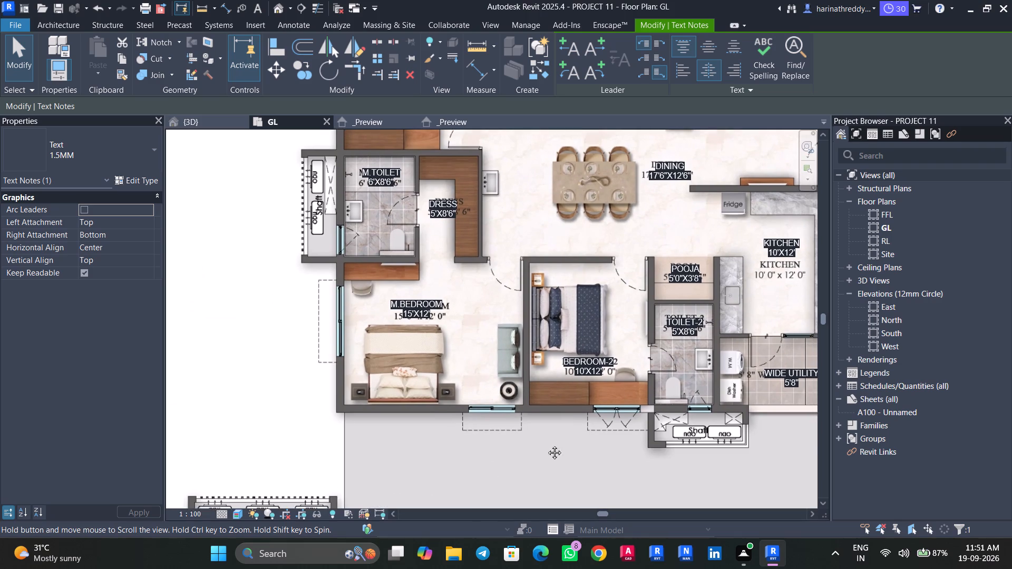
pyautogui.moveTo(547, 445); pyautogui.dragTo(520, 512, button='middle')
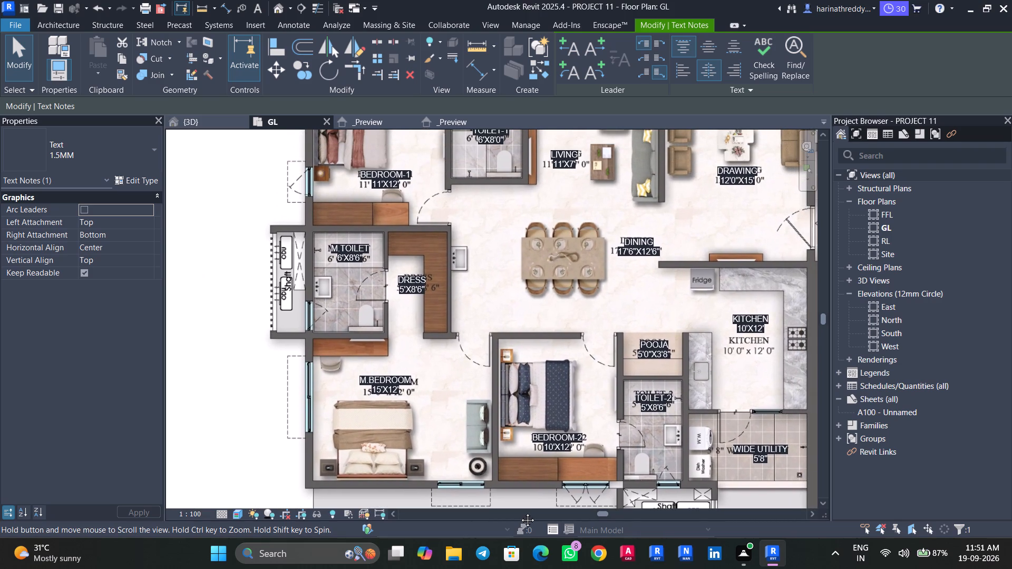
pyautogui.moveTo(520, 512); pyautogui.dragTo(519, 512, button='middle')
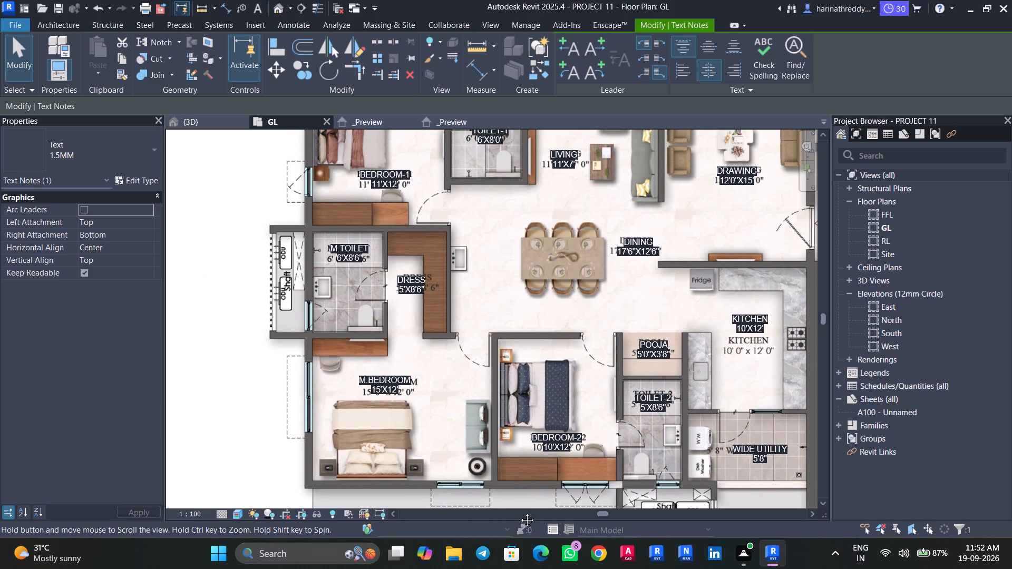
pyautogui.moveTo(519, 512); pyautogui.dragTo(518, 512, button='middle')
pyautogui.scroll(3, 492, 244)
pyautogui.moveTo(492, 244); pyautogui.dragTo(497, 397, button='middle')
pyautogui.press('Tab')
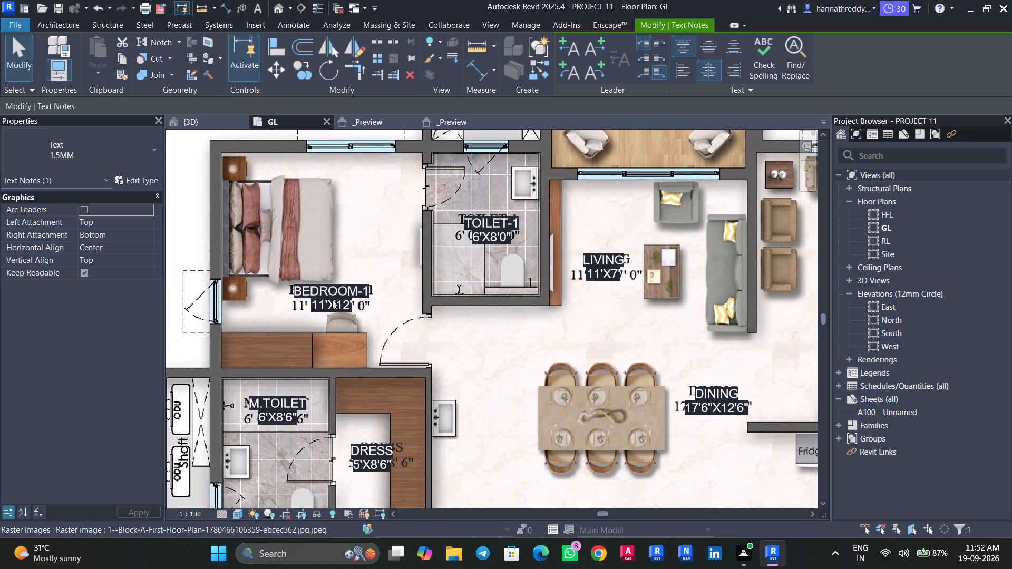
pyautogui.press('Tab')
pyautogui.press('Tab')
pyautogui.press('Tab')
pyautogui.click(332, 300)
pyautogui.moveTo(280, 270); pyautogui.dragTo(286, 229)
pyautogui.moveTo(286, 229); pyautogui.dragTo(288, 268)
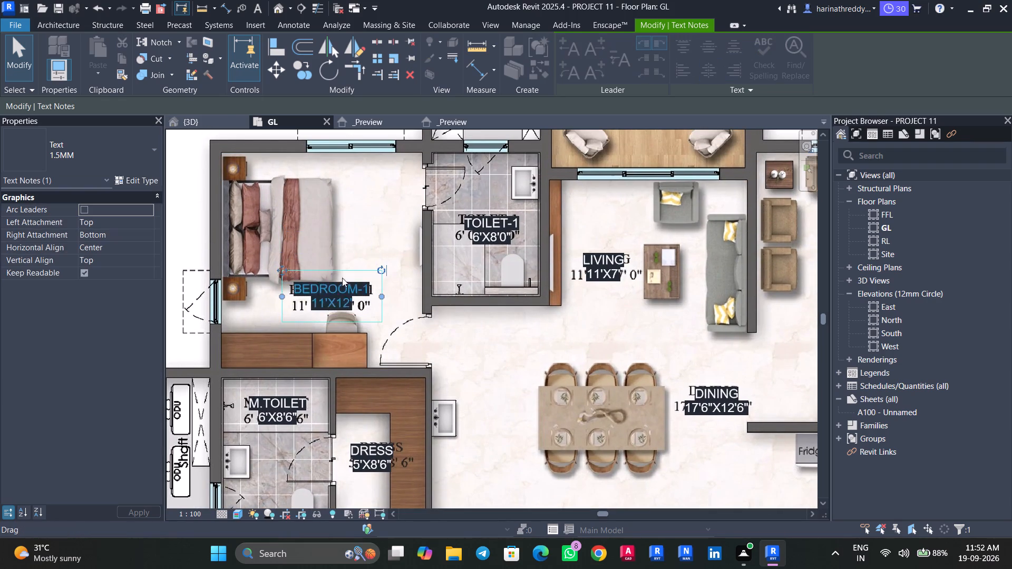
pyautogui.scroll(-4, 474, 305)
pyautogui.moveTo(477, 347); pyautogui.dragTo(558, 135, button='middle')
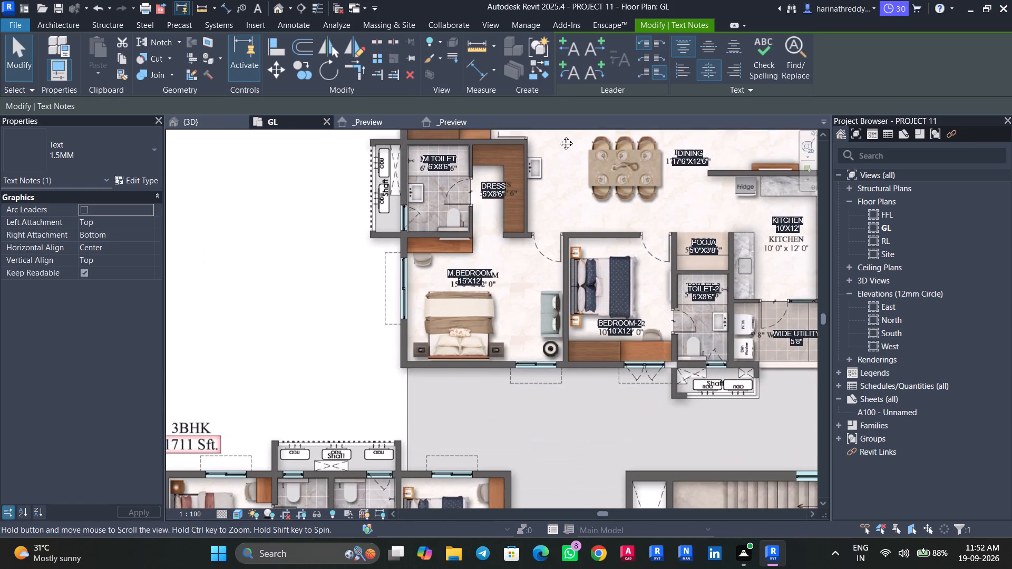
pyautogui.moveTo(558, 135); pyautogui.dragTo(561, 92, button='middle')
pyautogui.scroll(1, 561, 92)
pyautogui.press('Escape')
# Move the copied BEDROOM-2 note in the 1711 Sft. unit's TOILET-2 to just below the printed TOILET-2 label.
pyautogui.scroll(-5, 544, 349)
pyautogui.moveTo(543, 355); pyautogui.dragTo(620, 200, button='middle')
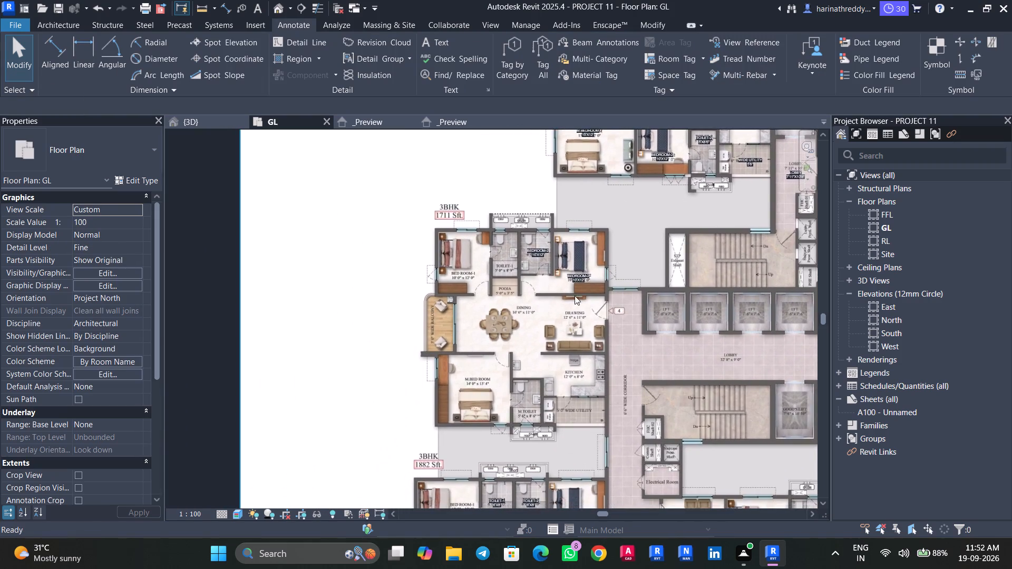
pyautogui.scroll(3, 544, 340)
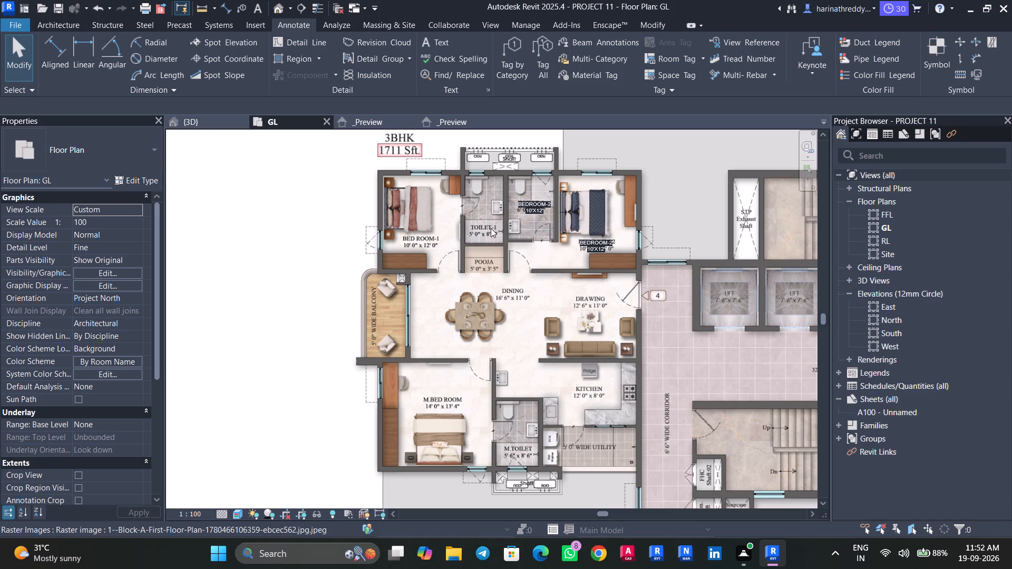
pyautogui.scroll(4, 541, 251)
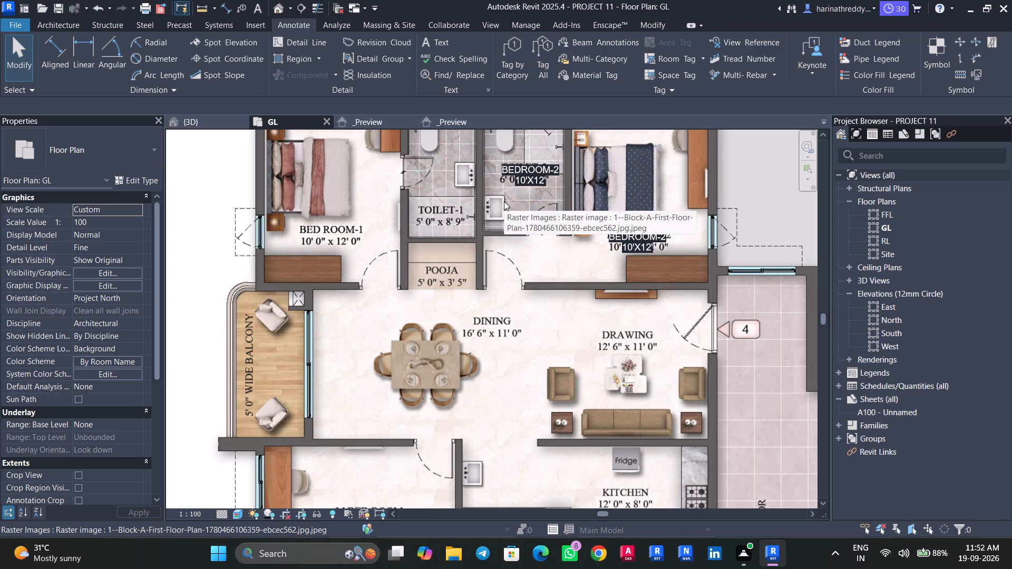
pyautogui.moveTo(504, 201); pyautogui.dragTo(483, 252, button='middle')
pyautogui.press('Tab')
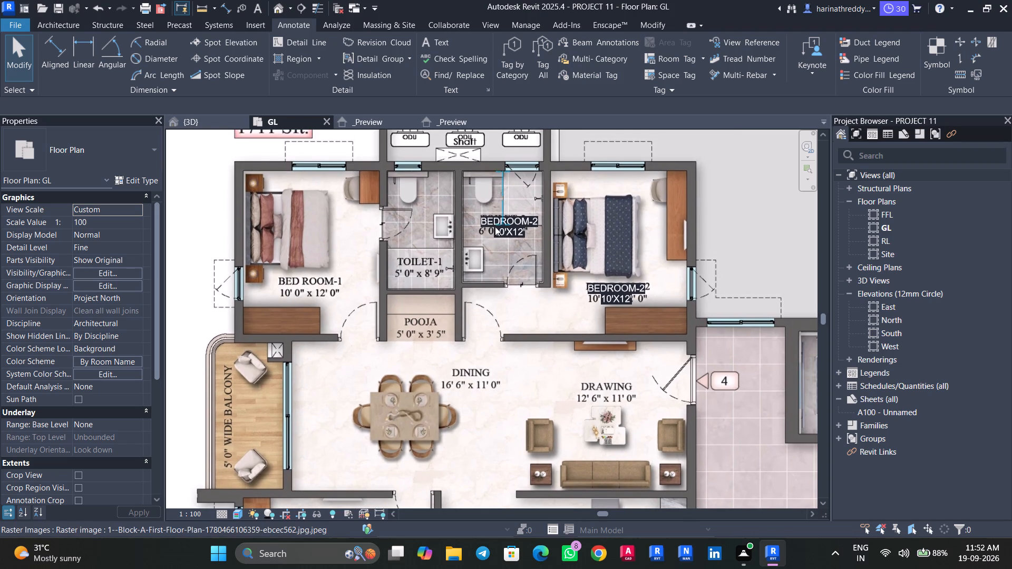
pyautogui.press('Tab')
pyautogui.press('Tab')
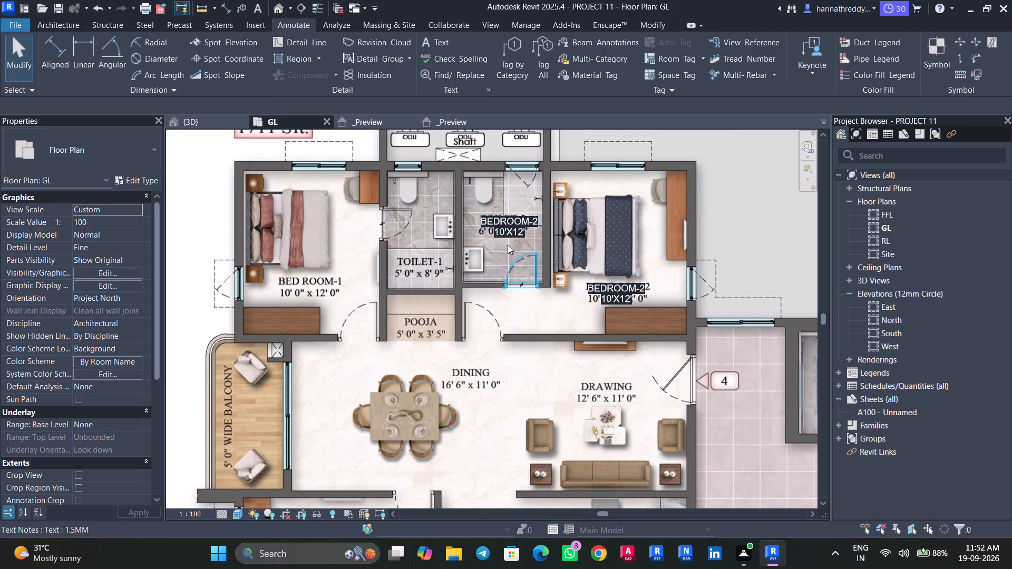
pyautogui.press('Tab')
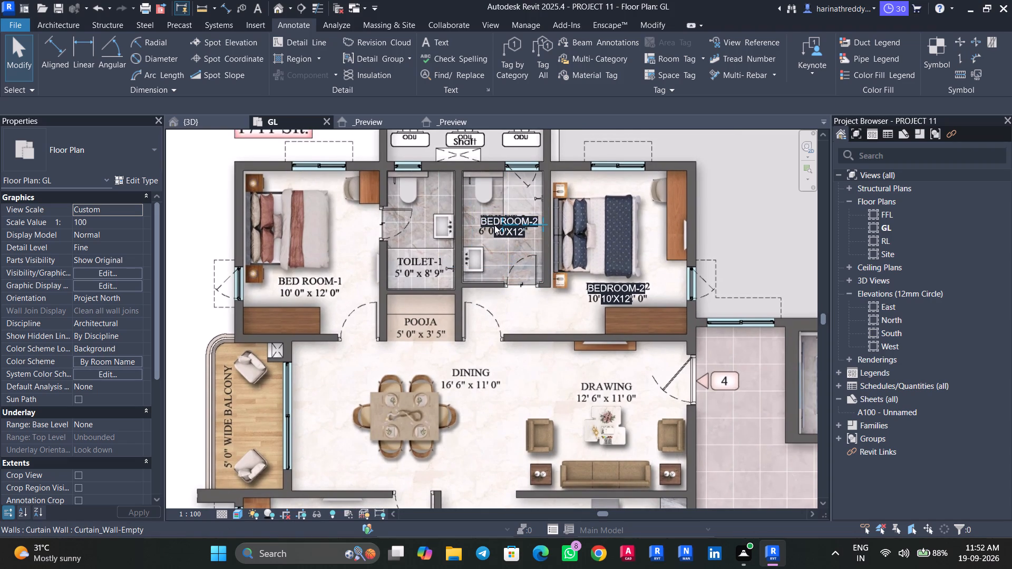
pyautogui.press('Tab')
pyautogui.press('Tab')
pyautogui.click(486, 224)
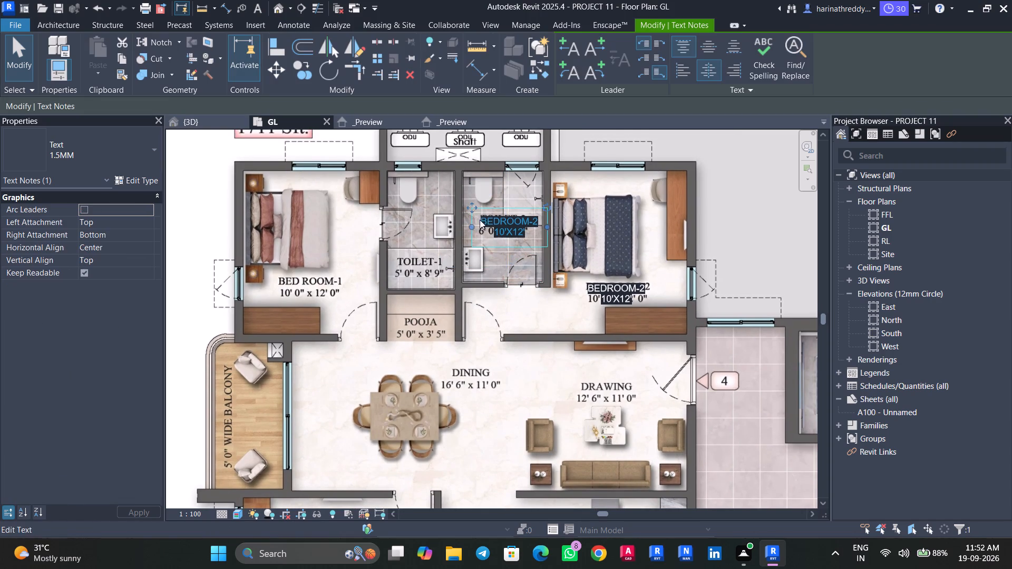
pyautogui.moveTo(470, 208); pyautogui.dragTo(462, 236)
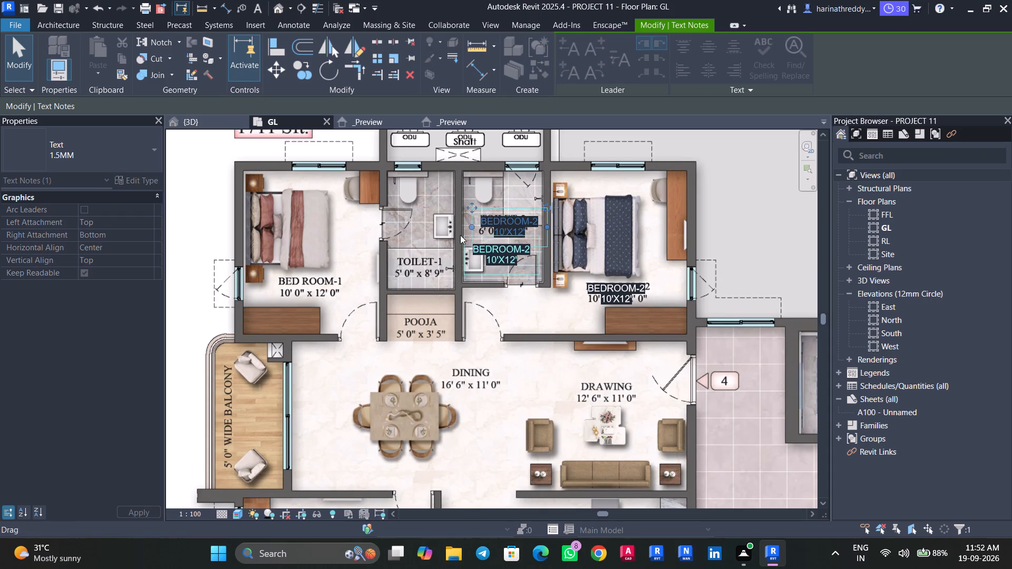
# Change the name in the copied note below the printed TOILET-2 label of the 1711 Sft. unit to TOILET-2.
pyautogui.doubleClick(520, 250)
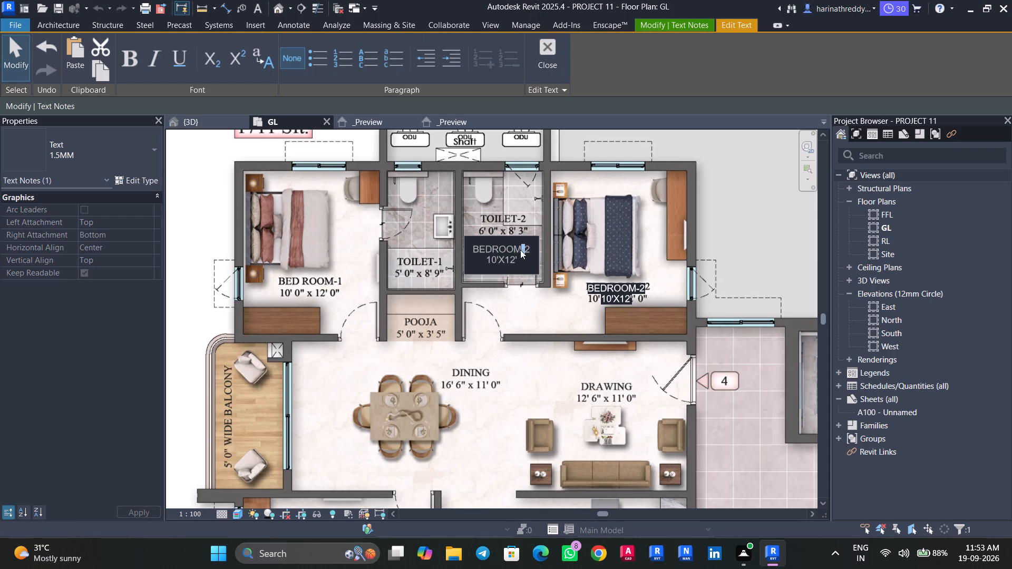
pyautogui.scroll(6, 520, 250)
pyautogui.moveTo(521, 249); pyautogui.dragTo(413, 246)
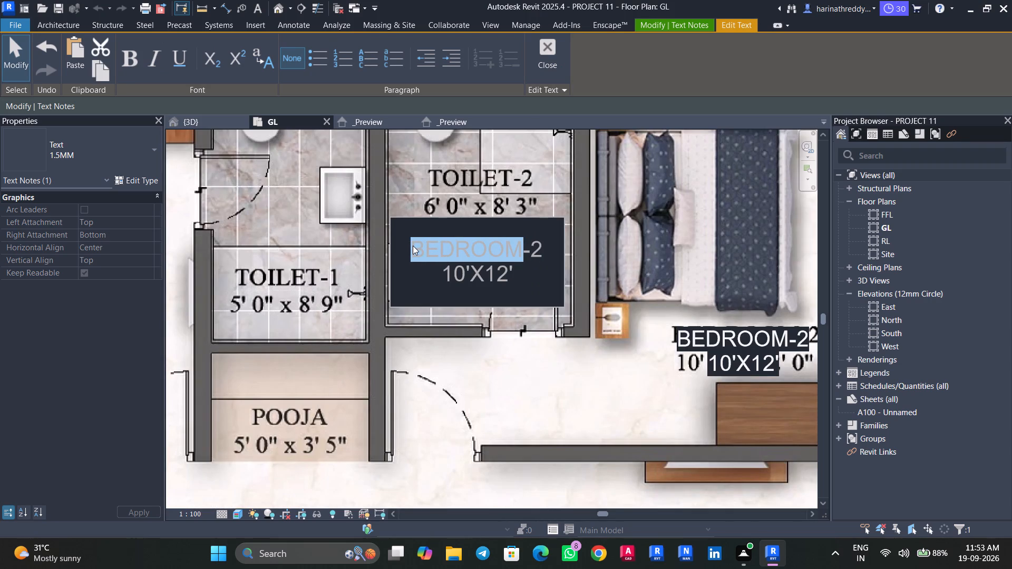
pyautogui.write('TOILET')
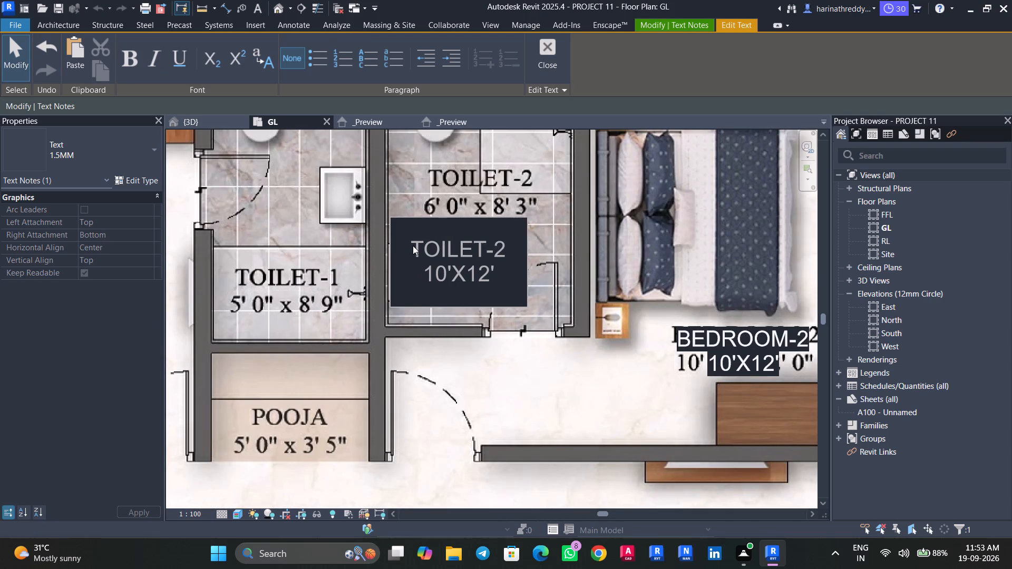
# Replace the size line of the TOILET-2 note with 6'X8'3" and finish the text edit.
pyautogui.press('Down')
pyautogui.press('BackSpace')
pyautogui.press('BackSpace')
pyautogui.press('BackSpace')
pyautogui.press('BackSpace')
pyautogui.press('BackSpace')
pyautogui.press('BackSpace')
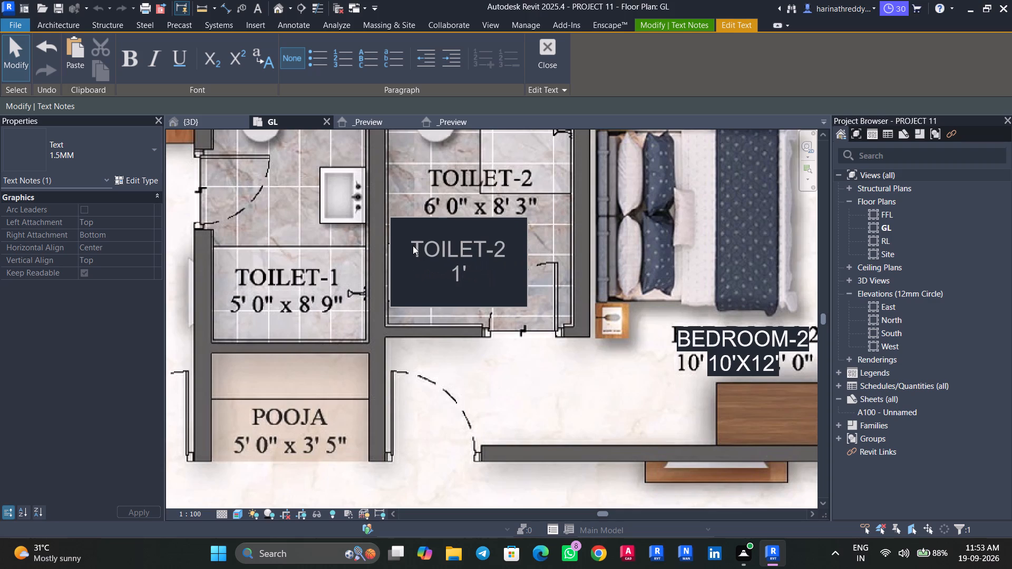
pyautogui.press('6')
pyautogui.press('Right')
pyautogui.press('x')
pyautogui.press('8')
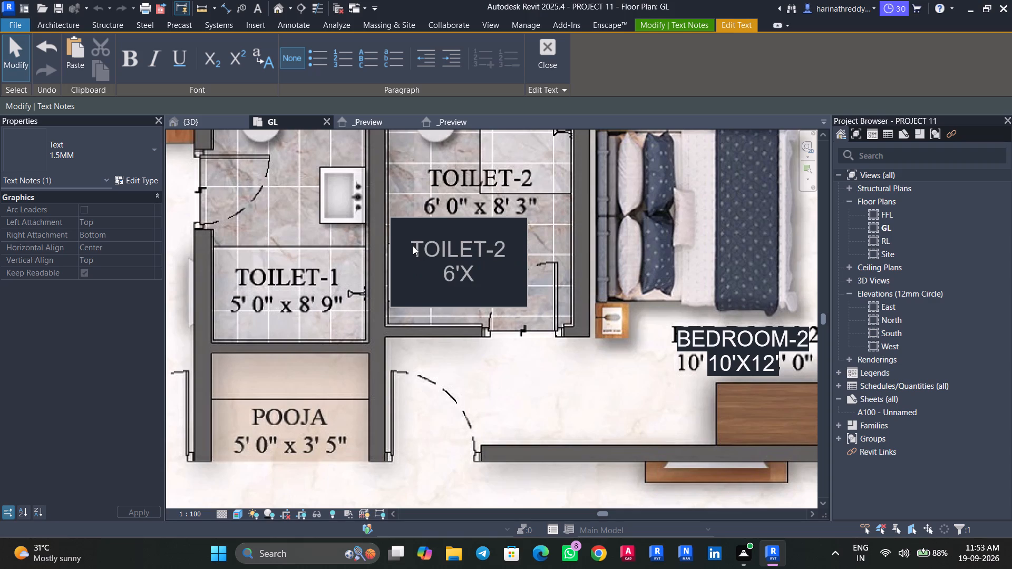
pyautogui.press("'")
pyautogui.write('3"')
pyautogui.click(442, 171)
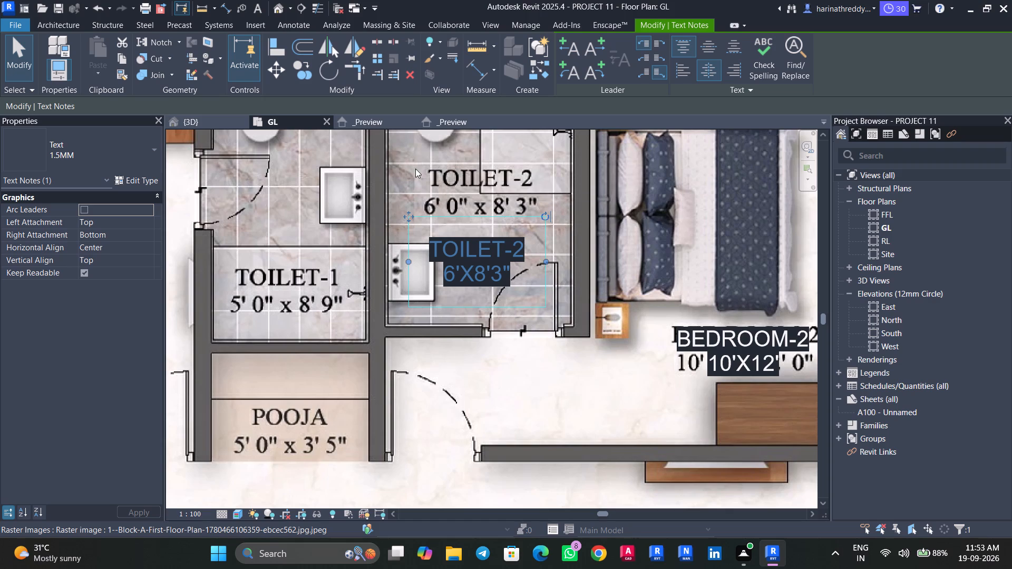
# Move the TOILET-2 note up over the printed TOILET-2 label.
pyautogui.moveTo(408, 215); pyautogui.dragTo(403, 154)
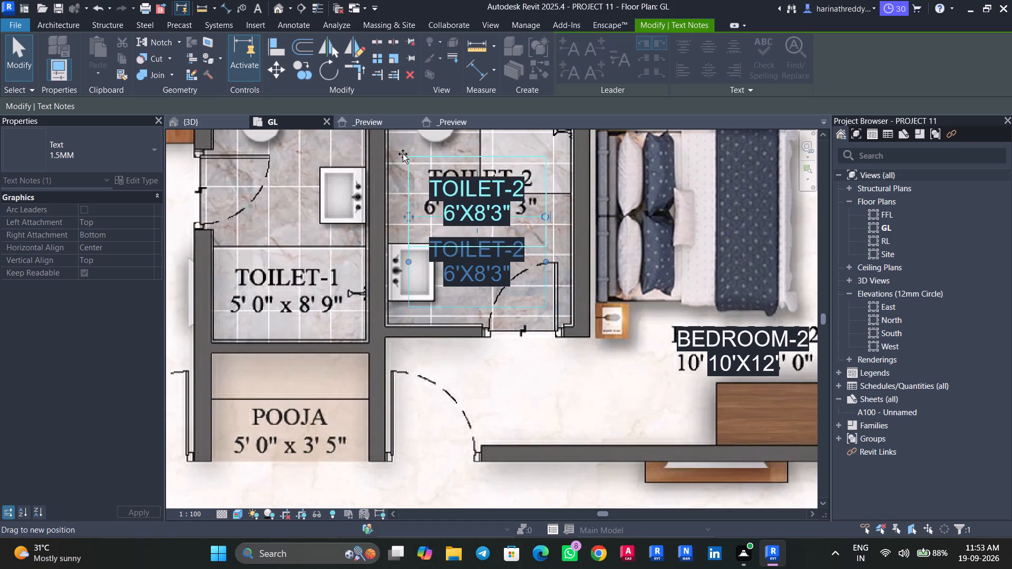
pyautogui.moveTo(403, 154); pyautogui.dragTo(403, 150)
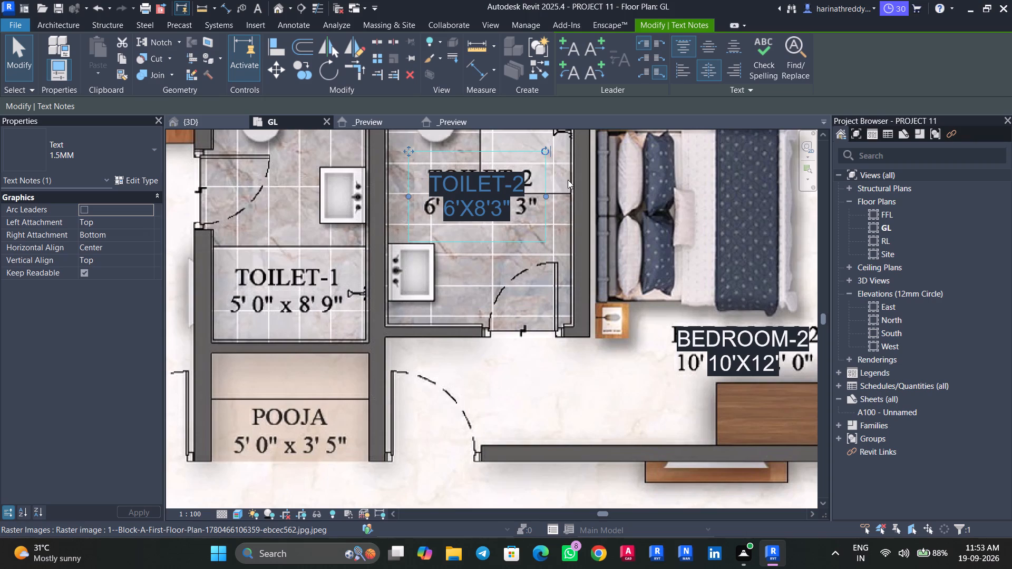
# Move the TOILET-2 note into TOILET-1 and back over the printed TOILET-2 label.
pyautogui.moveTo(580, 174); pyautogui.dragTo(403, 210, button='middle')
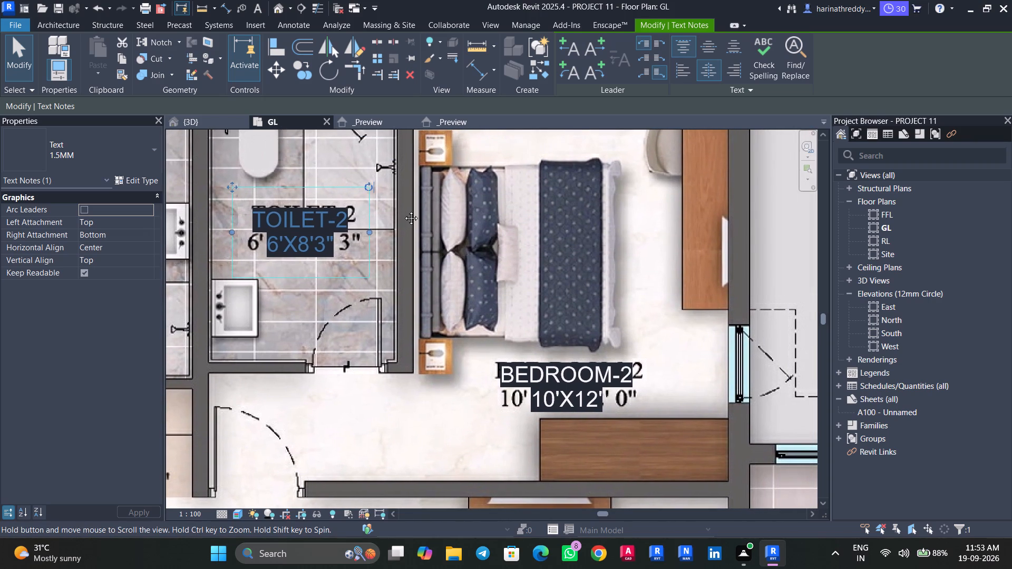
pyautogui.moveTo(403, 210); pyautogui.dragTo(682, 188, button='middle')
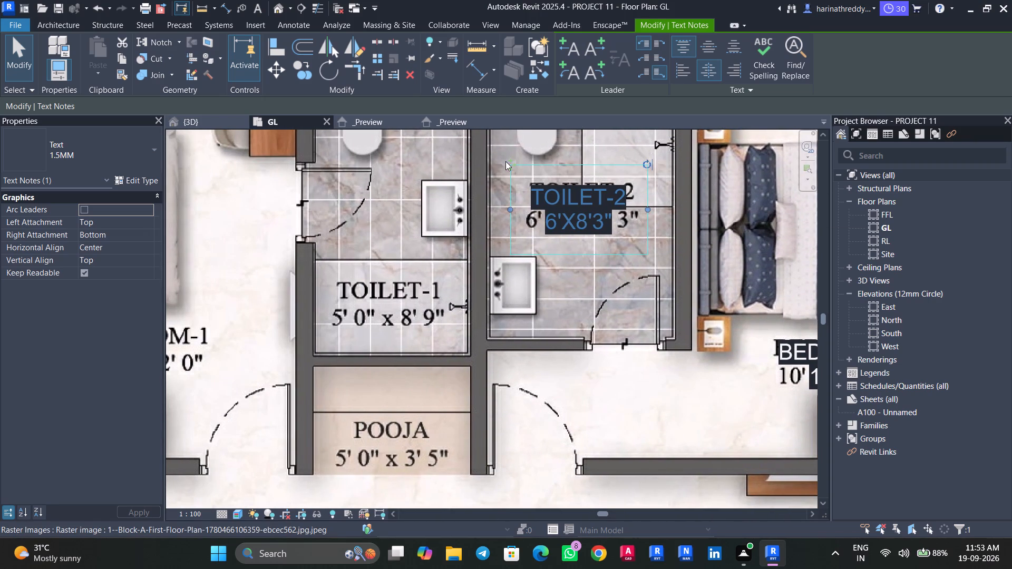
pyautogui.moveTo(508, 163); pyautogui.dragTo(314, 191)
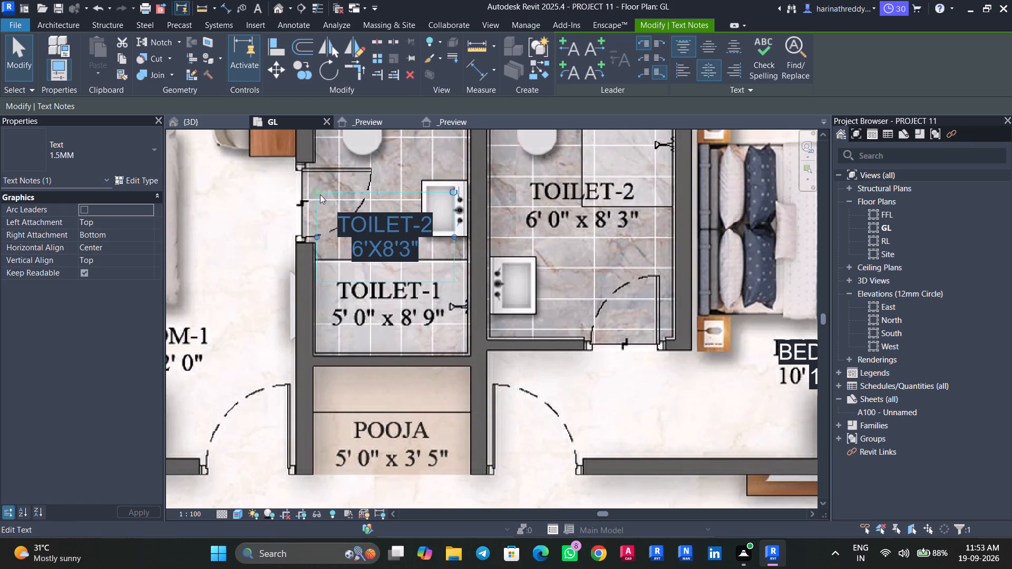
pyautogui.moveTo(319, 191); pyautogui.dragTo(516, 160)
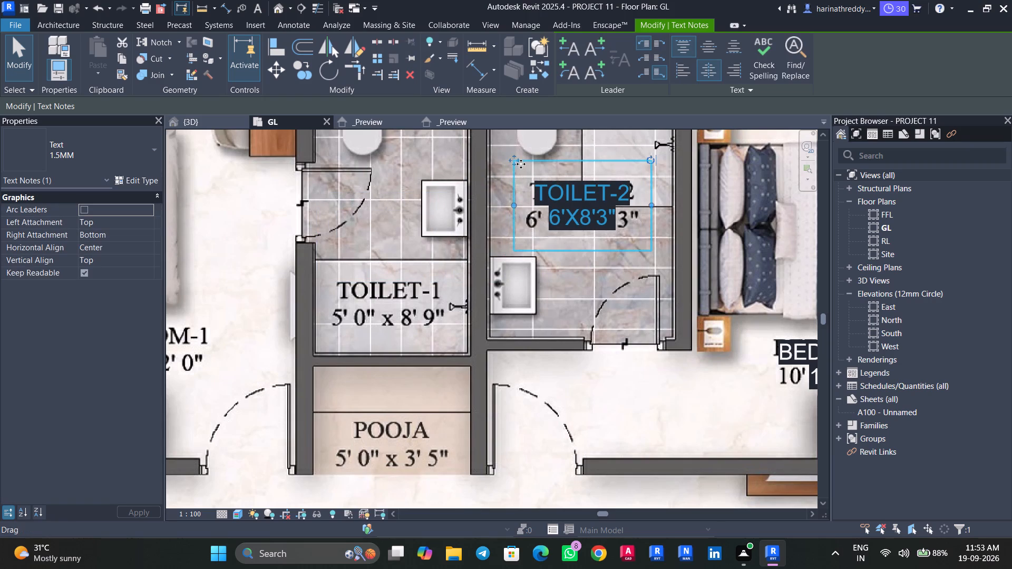
# Copy the TOILET-2 note into TOILET-1, just above the printed TOILET-1 label.
pyautogui.keyDown('ctrl'); pyautogui.moveTo(521, 164); pyautogui.dragTo(319, 178); pyautogui.keyUp('ctrl')
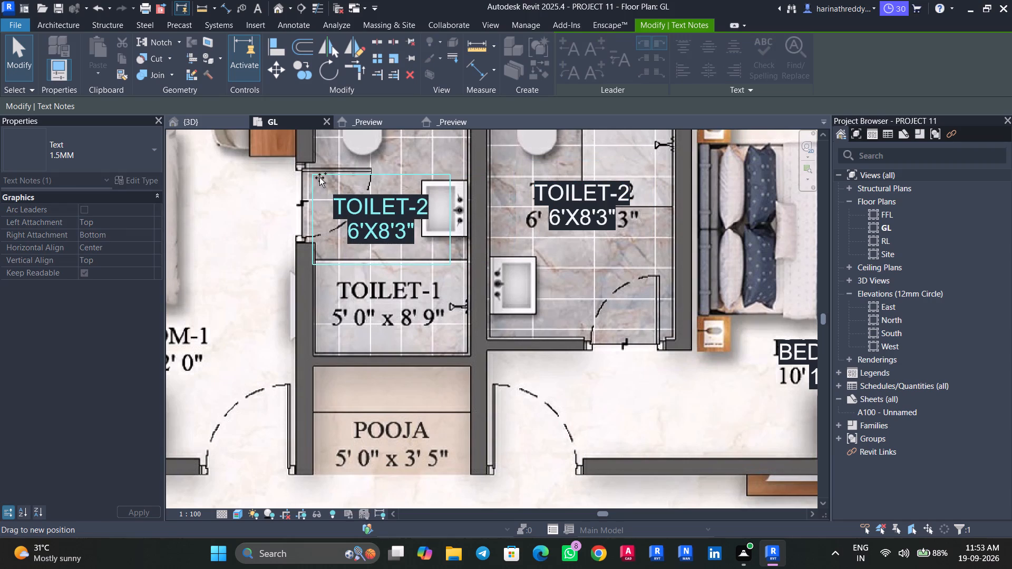
pyautogui.keyDown('ctrl'); pyautogui.moveTo(319, 178); pyautogui.dragTo(314, 180); pyautogui.keyUp('ctrl')
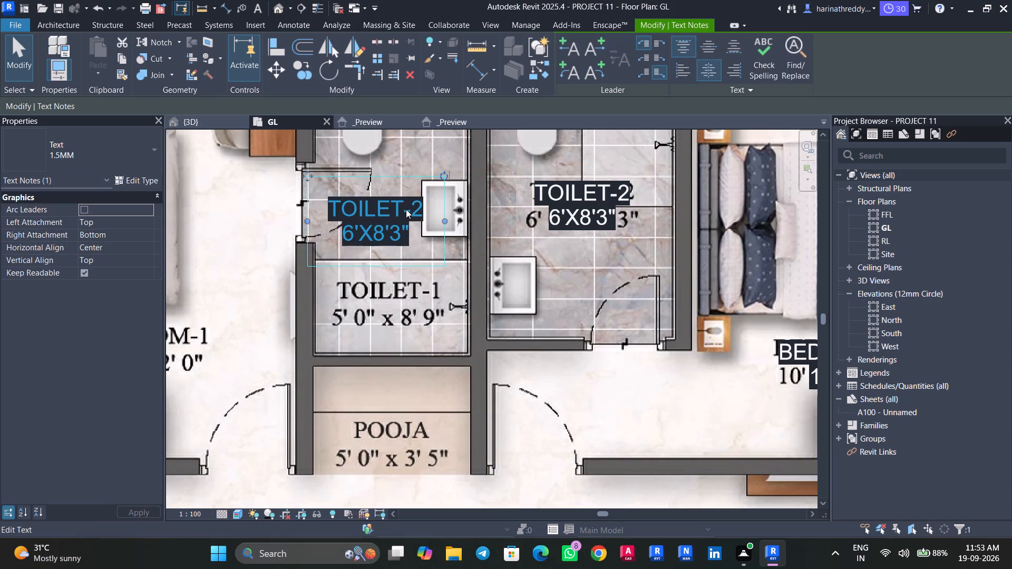
# Change the name line of the copied note in TOILET-1 to TOILET-1, keeping the size on its own line.
pyautogui.doubleClick(421, 209)
pyautogui.press('BackSpace')
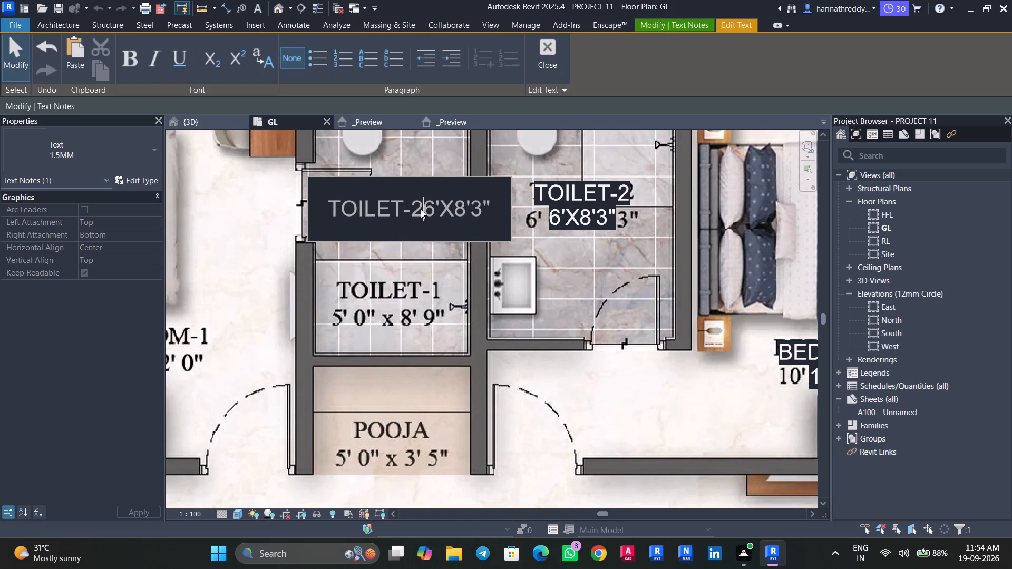
pyautogui.press('1')
pyautogui.press('BackSpace')
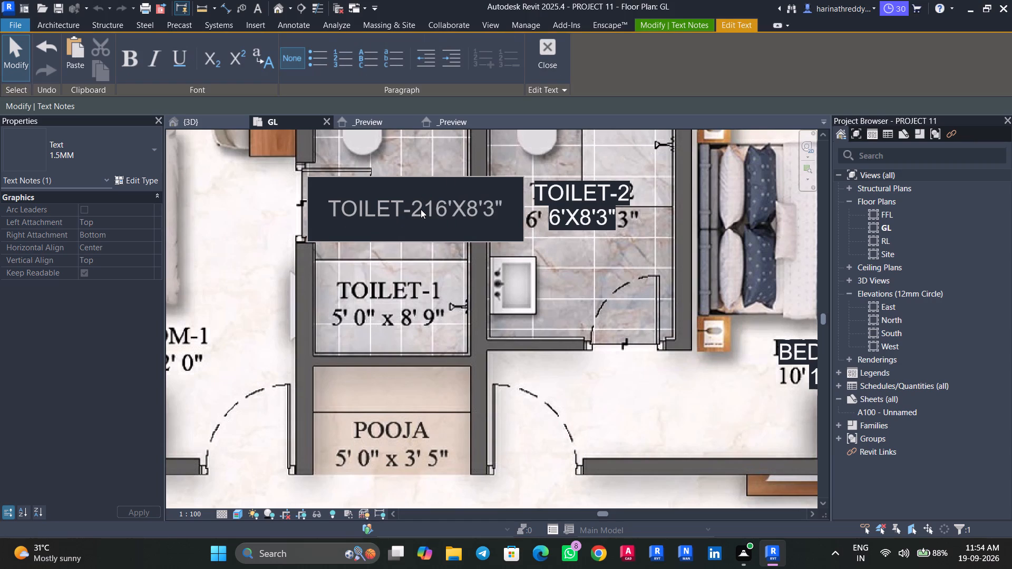
pyautogui.press('BackSpace')
pyautogui.press('Return')
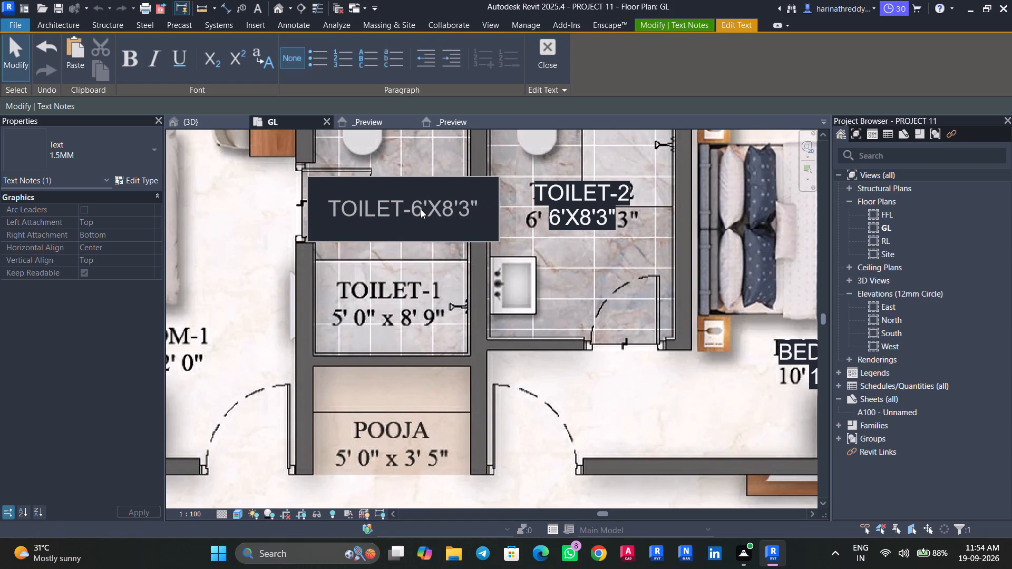
pyautogui.press('Up')
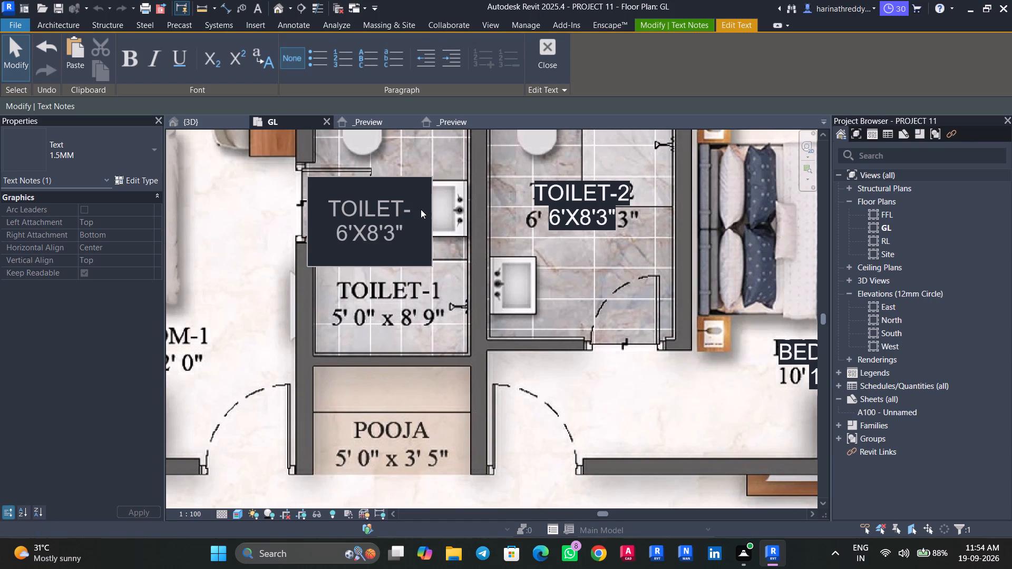
pyautogui.press('Right')
pyautogui.press('Right')
pyautogui.press('Right')
pyautogui.press('Right')
pyautogui.press('Right')
pyautogui.press('Right')
pyautogui.press('Right')
pyautogui.press('Left')
pyautogui.press('1')
# Change the size line of the TOILET-1 note to 5'X8'9" and finish the text edit.
pyautogui.press('Down')
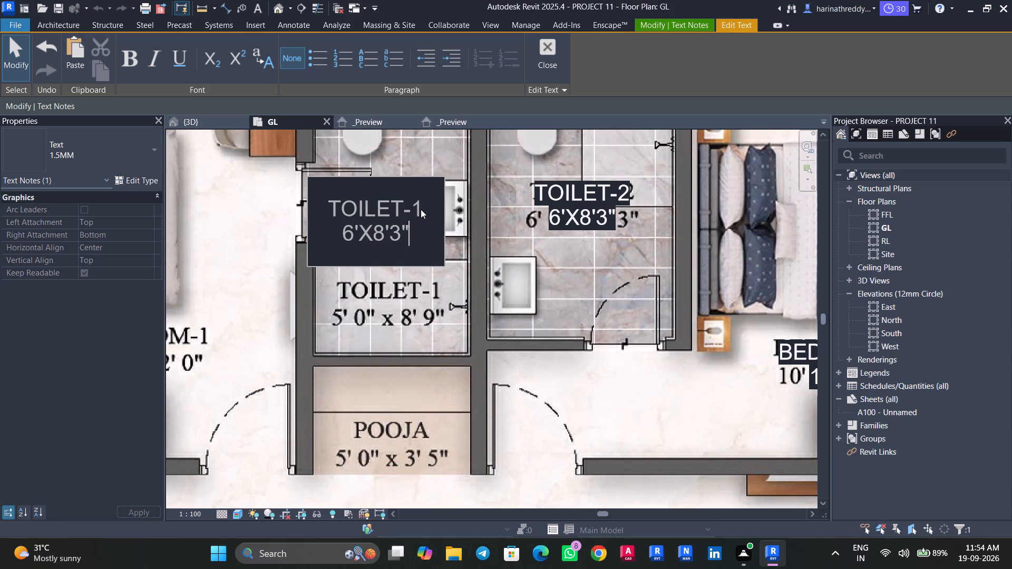
pyautogui.press('Left')
pyautogui.press('Left')
pyautogui.press('Left')
pyautogui.press('Left')
pyautogui.press('Left')
pyautogui.press('Left')
pyautogui.press('BackSpace')
pyautogui.press('5')
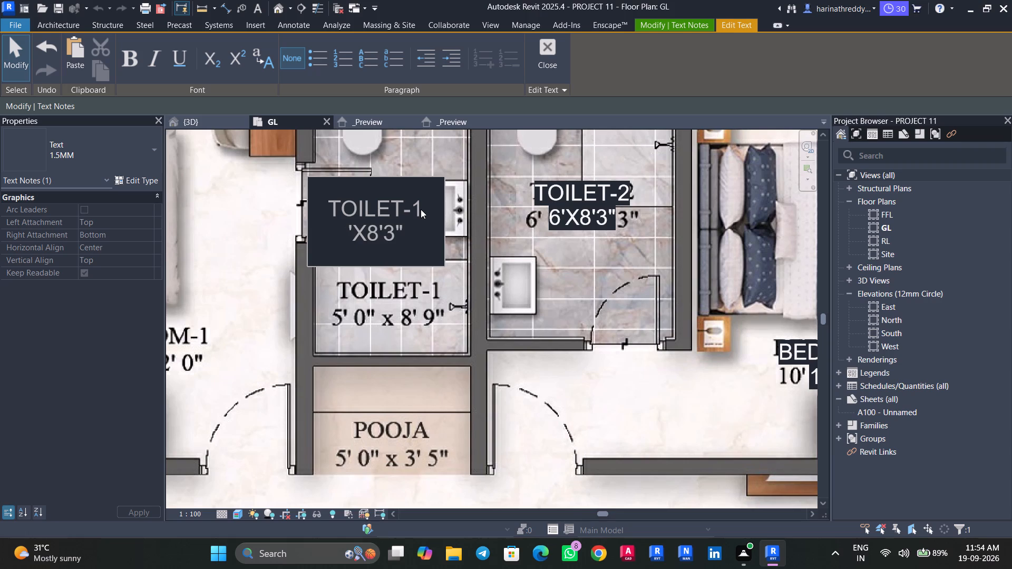
pyautogui.press('Right')
pyautogui.press('Right')
pyautogui.press('Right')
pyautogui.press('Right')
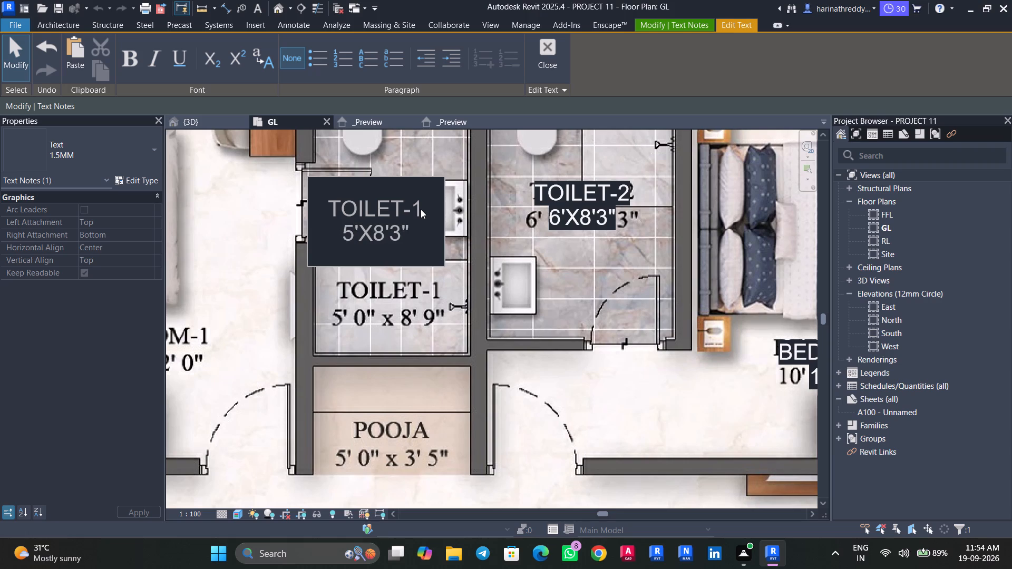
pyautogui.press('Right')
pyautogui.press('BackSpace')
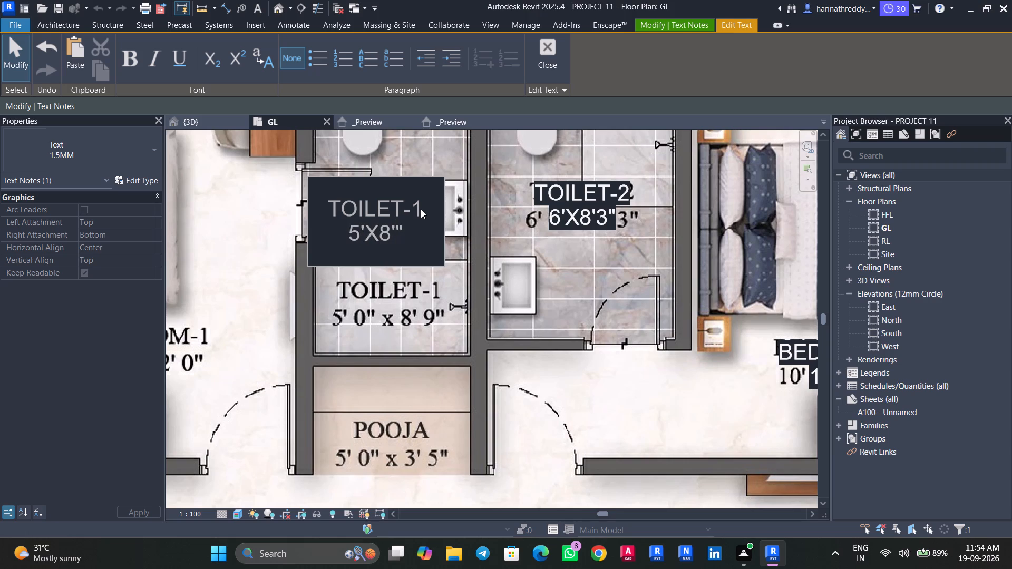
pyautogui.press('9')
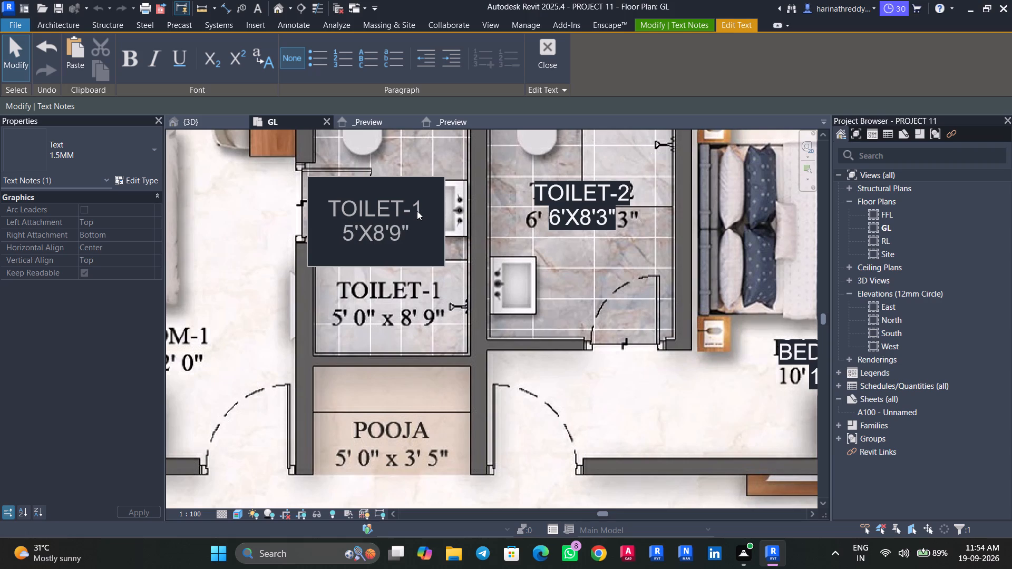
pyautogui.click(414, 156)
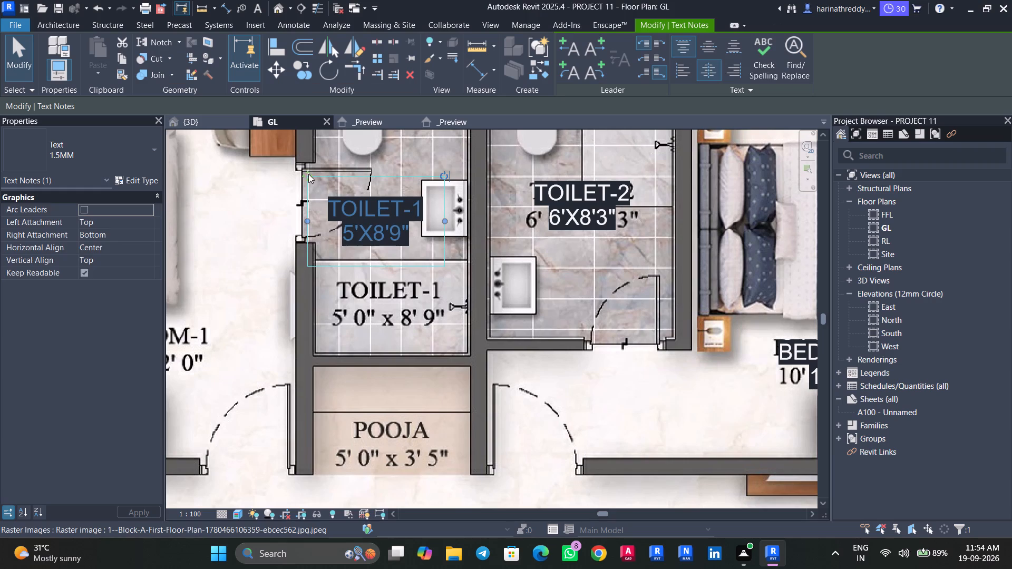
# Move the TOILET-1 note down over the printed TOILET-1 label.
pyautogui.moveTo(308, 174); pyautogui.dragTo(320, 259)
# Copy the TOILET-1 note into BED ROOM-1, over the bed just above the printed BED ROOM-1 label.
pyautogui.scroll(-3, 273, 247)
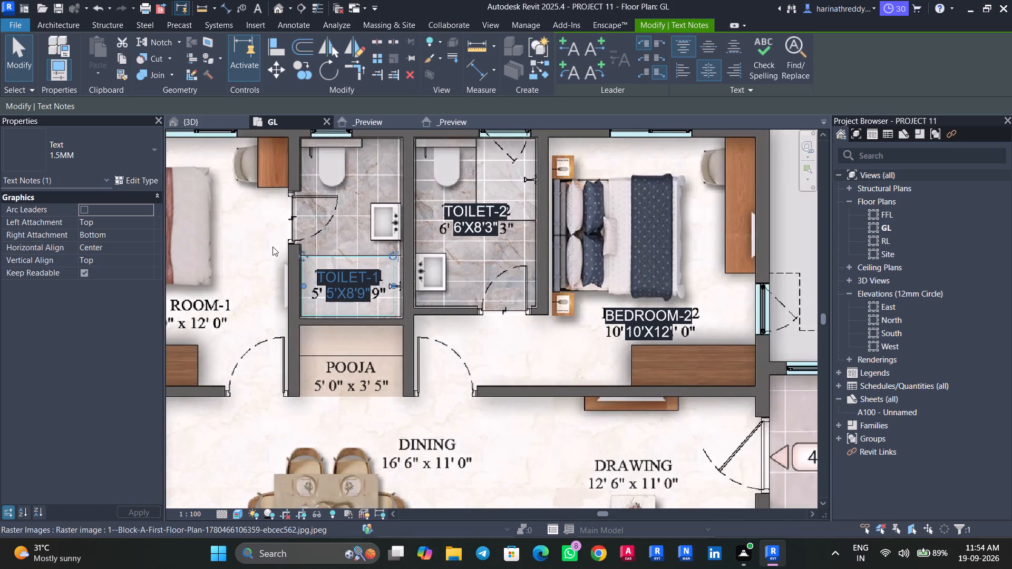
pyautogui.moveTo(273, 247); pyautogui.dragTo(449, 246, button='middle')
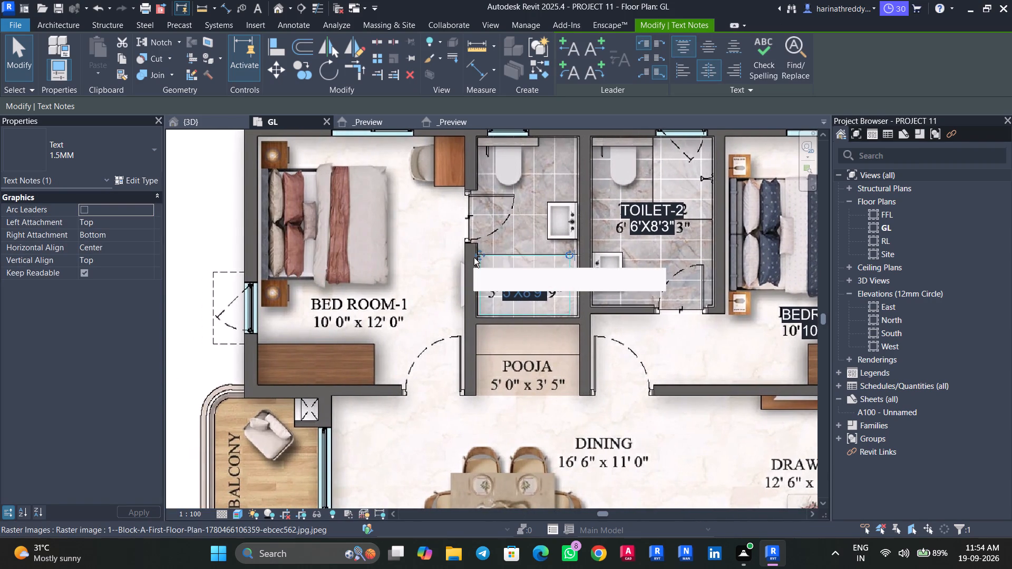
pyautogui.keyDown('ctrl'); pyautogui.moveTo(483, 254); pyautogui.dragTo(321, 287); pyautogui.keyUp('ctrl')
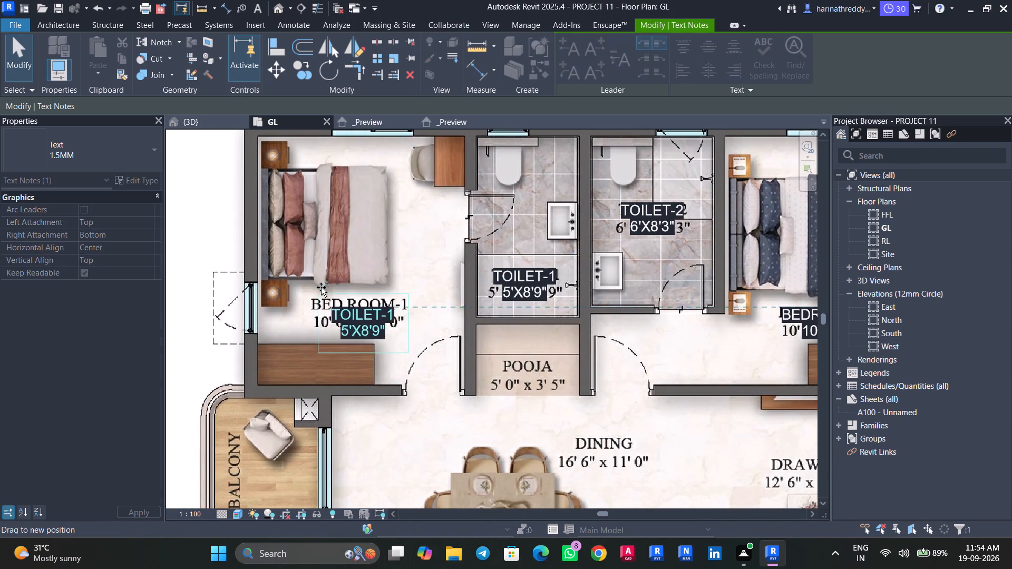
pyautogui.keyDown('ctrl'); pyautogui.moveTo(321, 287); pyautogui.dragTo(326, 240); pyautogui.keyUp('ctrl')
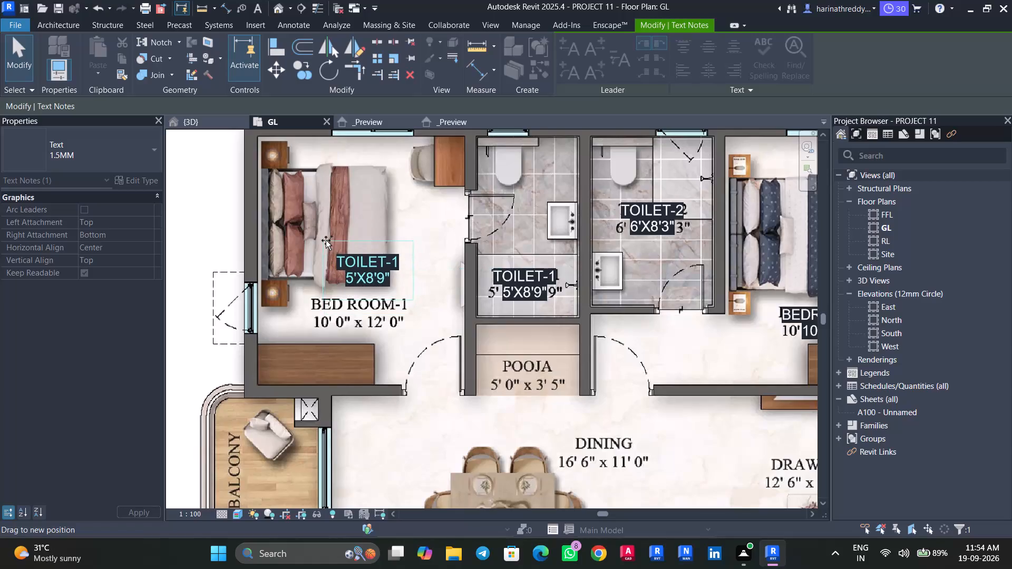
pyautogui.keyDown('ctrl'); pyautogui.moveTo(326, 240); pyautogui.dragTo(313, 236); pyautogui.keyUp('ctrl')
# Change the name line of the copied note in BED ROOM-1 to BEDROOM-1.
pyautogui.scroll(5, 359, 257)
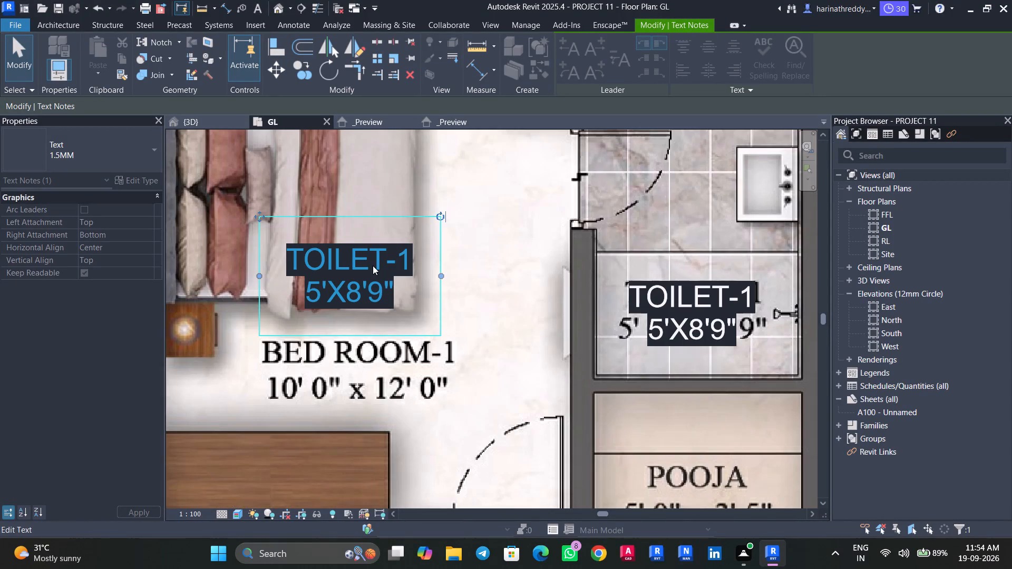
pyautogui.click(378, 256)
pyautogui.click(382, 256)
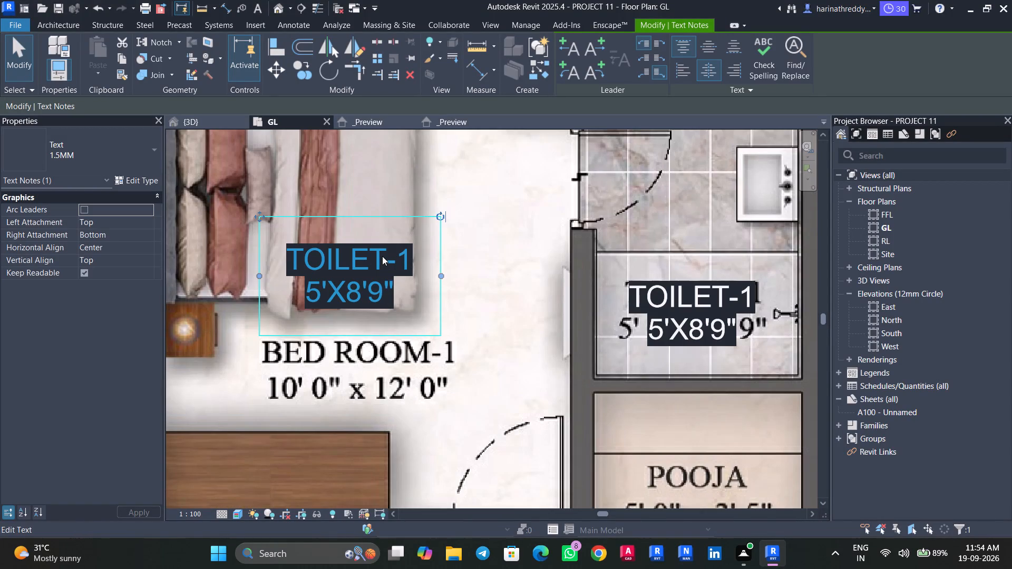
pyautogui.moveTo(382, 256); pyautogui.dragTo(301, 259)
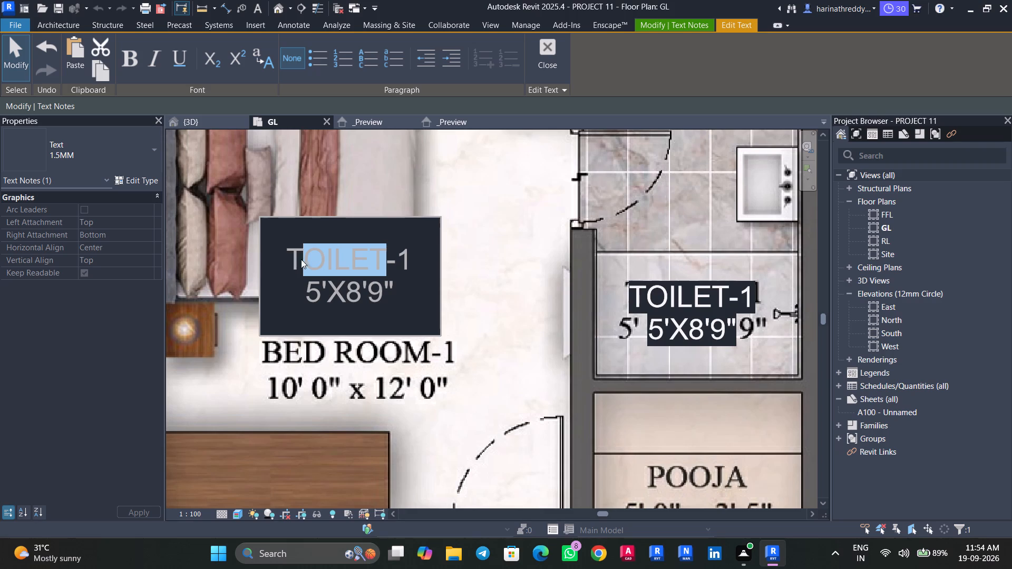
pyautogui.moveTo(301, 259); pyautogui.dragTo(260, 270)
pyautogui.write('BEDROO')
pyautogui.press('m')
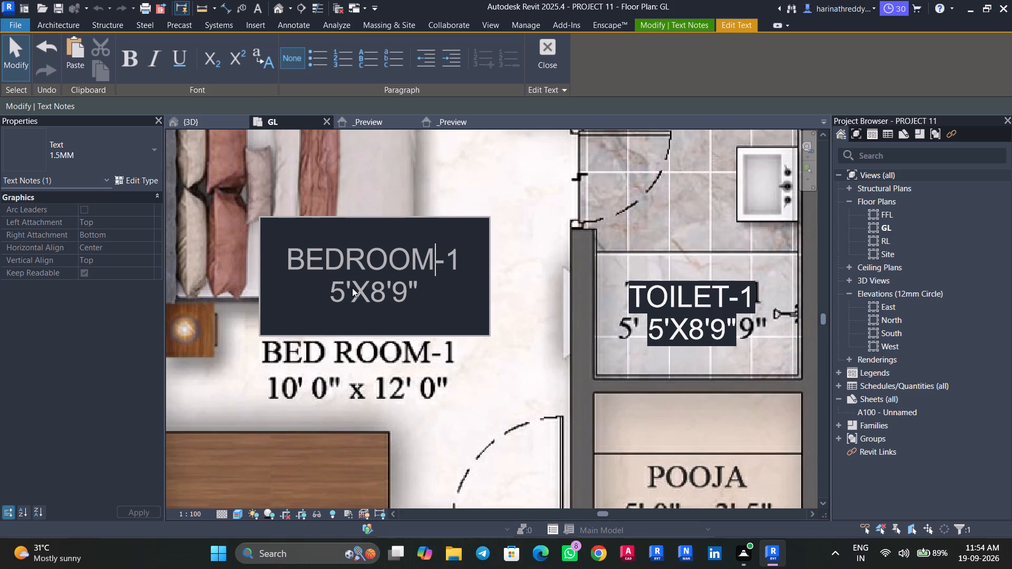
# Change the size line of the BEDROOM-1 note to 10'X12' and finish the text edit.
pyautogui.click(415, 290)
pyautogui.moveTo(415, 290); pyautogui.dragTo(378, 294)
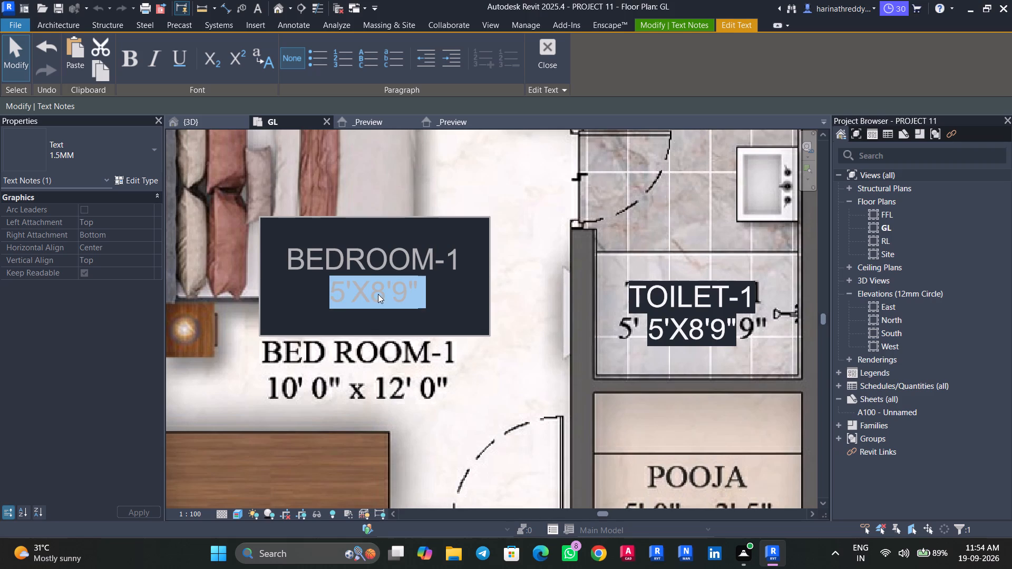
pyautogui.moveTo(378, 294); pyautogui.dragTo(340, 294)
pyautogui.write('10')
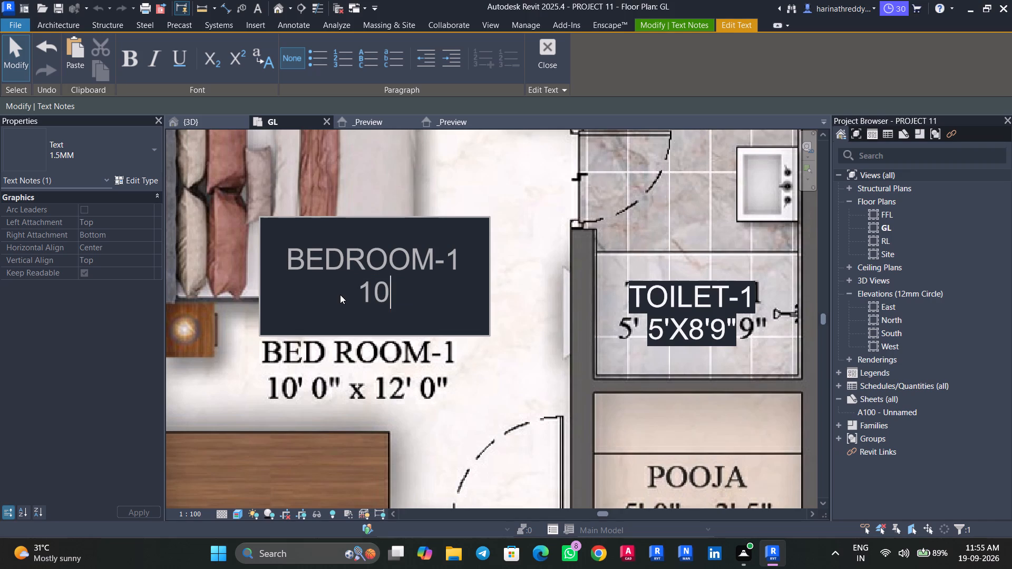
pyautogui.write("'X")
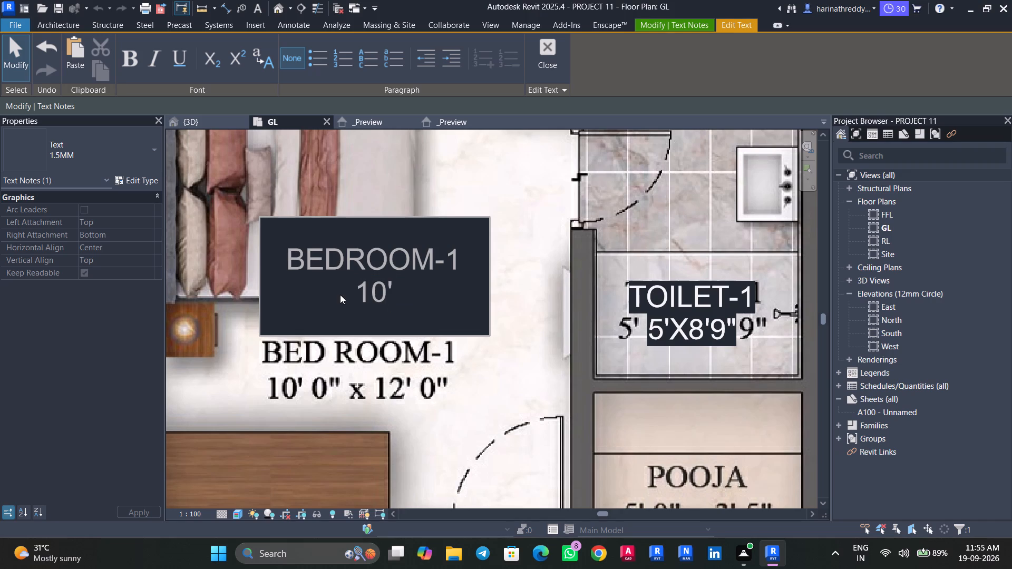
pyautogui.write('12')
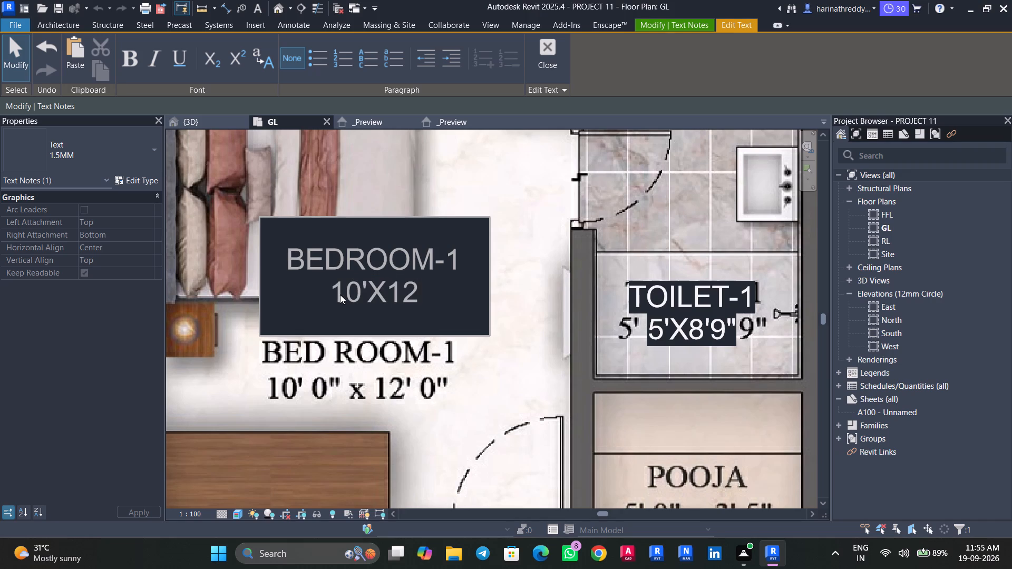
pyautogui.press("'")
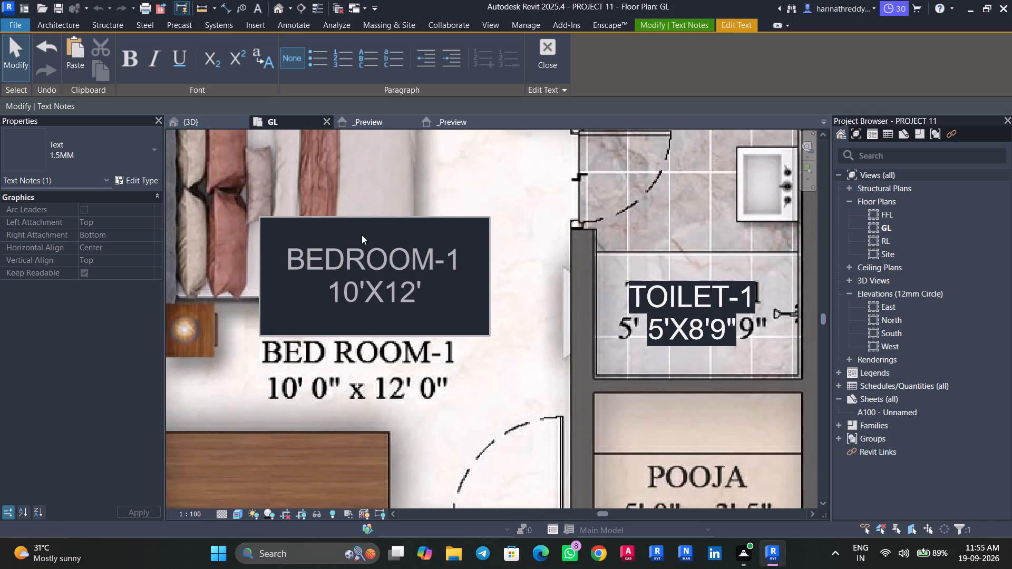
pyautogui.click(398, 179)
# Move the BEDROOM-1 note down over the printed BED ROOM-1 label.
pyautogui.moveTo(242, 218); pyautogui.dragTo(252, 269)
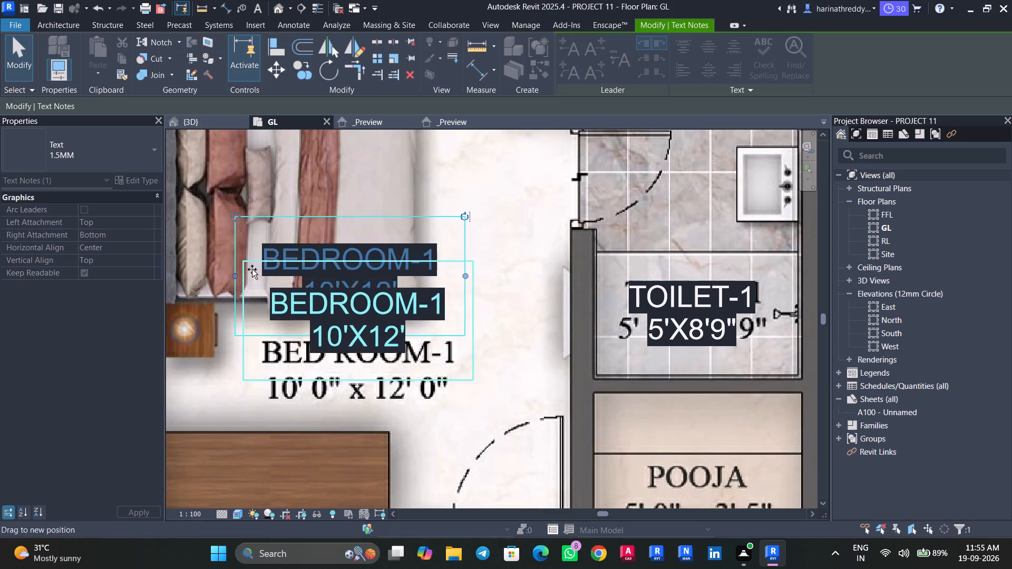
pyautogui.moveTo(252, 269); pyautogui.dragTo(249, 312)
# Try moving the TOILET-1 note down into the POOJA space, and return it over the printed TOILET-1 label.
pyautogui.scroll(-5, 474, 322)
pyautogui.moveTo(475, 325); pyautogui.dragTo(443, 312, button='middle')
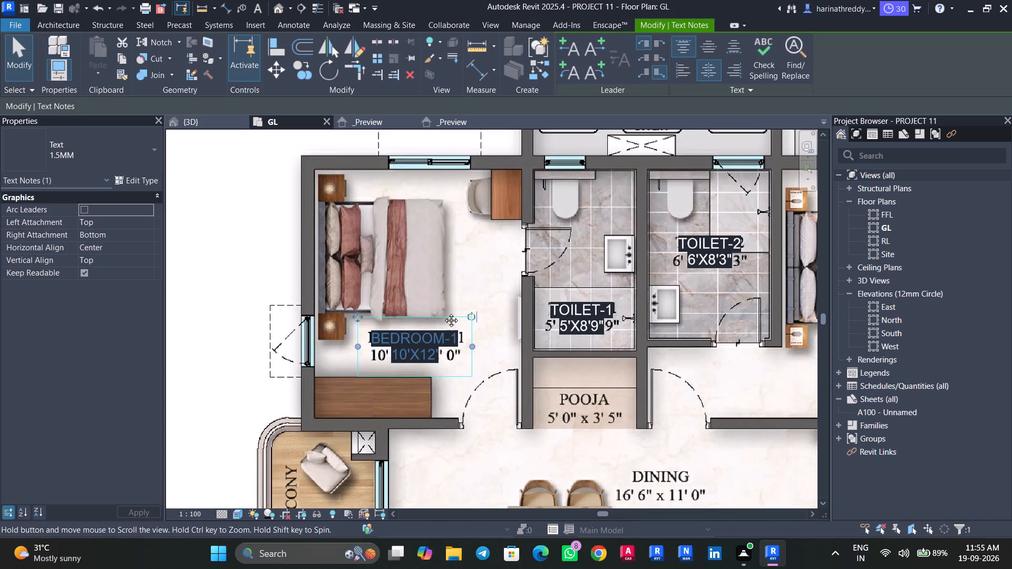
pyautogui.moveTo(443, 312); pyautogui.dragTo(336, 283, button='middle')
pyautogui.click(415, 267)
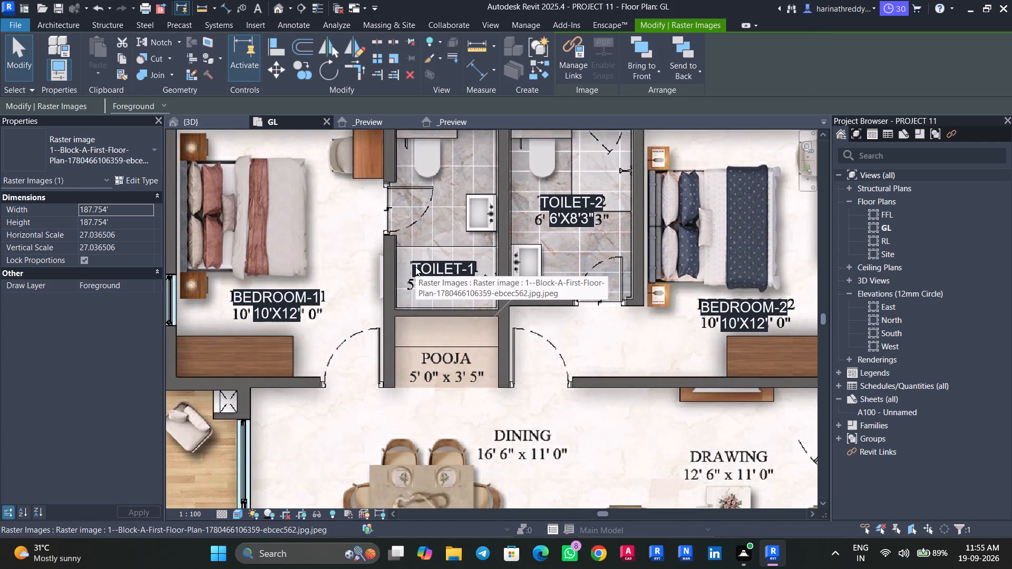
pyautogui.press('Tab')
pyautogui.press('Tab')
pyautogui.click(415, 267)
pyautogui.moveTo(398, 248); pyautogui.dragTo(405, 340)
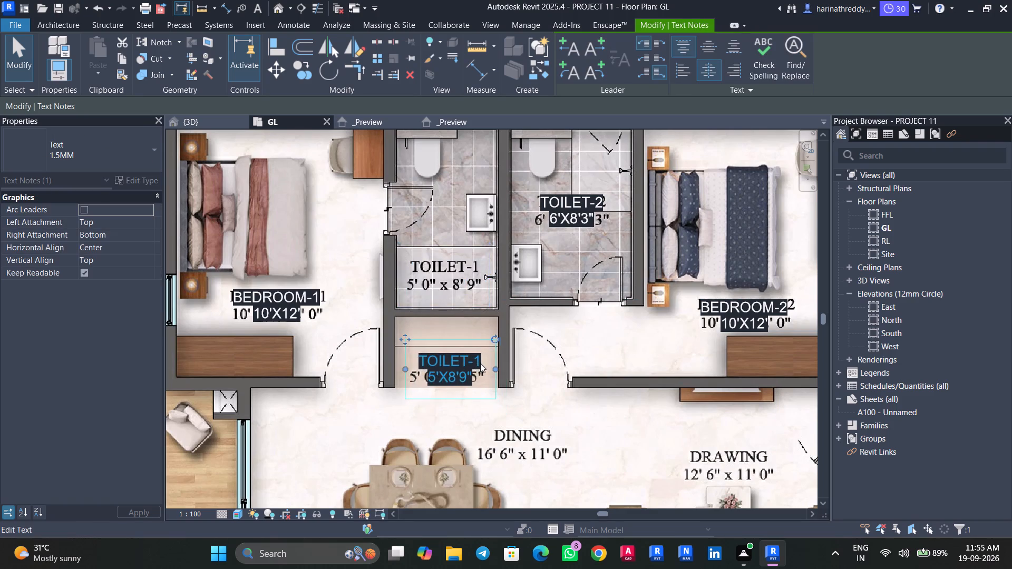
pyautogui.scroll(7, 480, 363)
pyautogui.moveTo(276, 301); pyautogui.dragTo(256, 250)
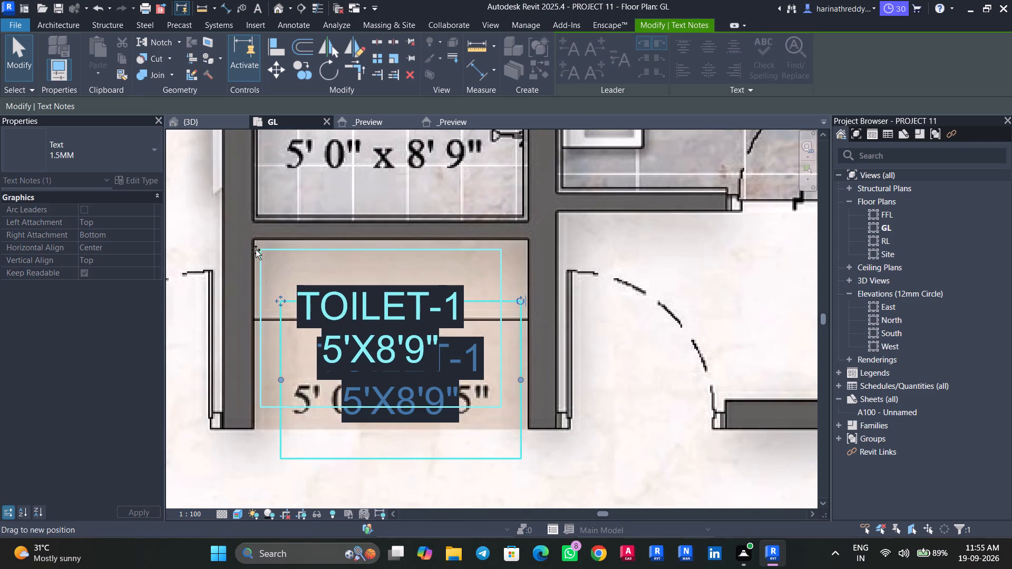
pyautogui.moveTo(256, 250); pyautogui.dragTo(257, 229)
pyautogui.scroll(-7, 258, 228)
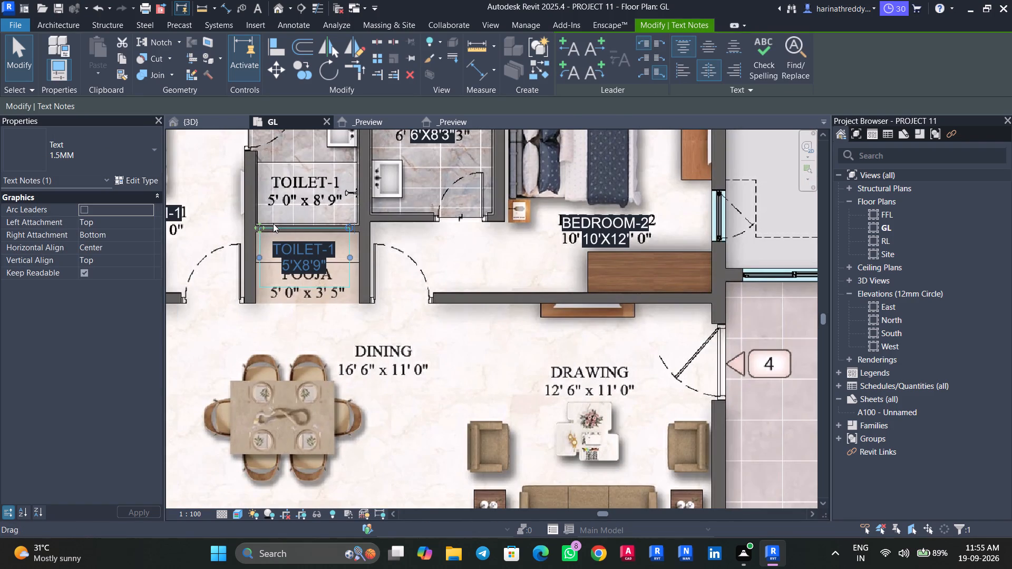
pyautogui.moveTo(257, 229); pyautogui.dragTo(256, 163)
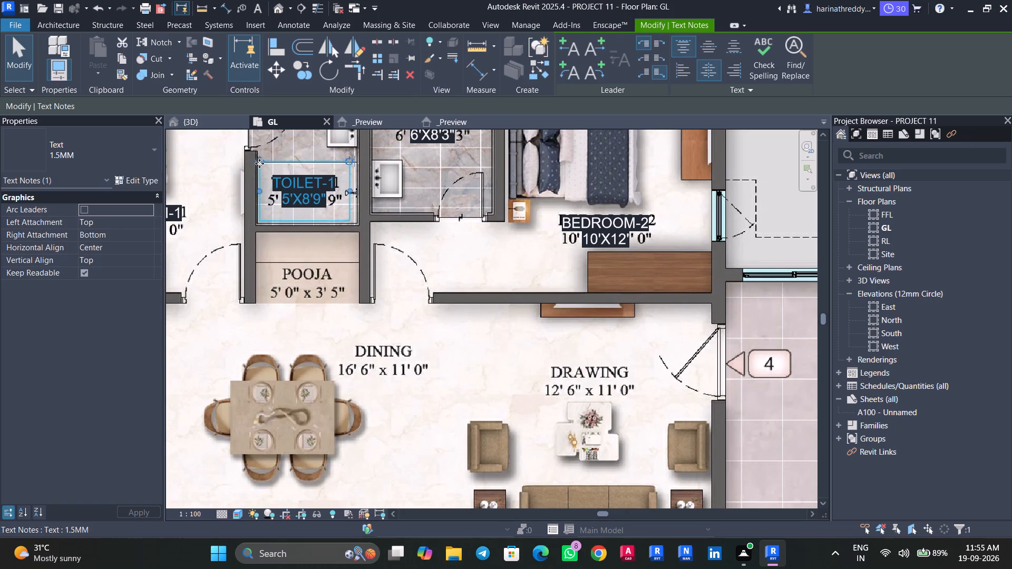
# Copy the TOILET-1 note into the POOJA space, just above the printed POOJA label.
pyautogui.keyDown('ctrl'); pyautogui.moveTo(259, 163); pyautogui.dragTo(264, 227); pyautogui.keyUp('ctrl')
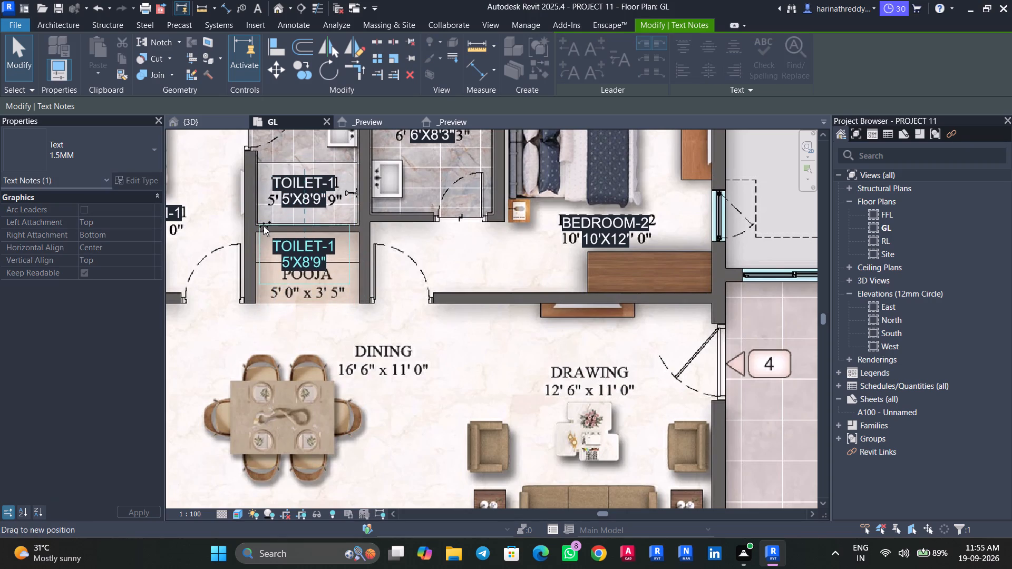
pyautogui.keyDown('ctrl'); pyautogui.moveTo(264, 227); pyautogui.dragTo(266, 221); pyautogui.keyUp('ctrl')
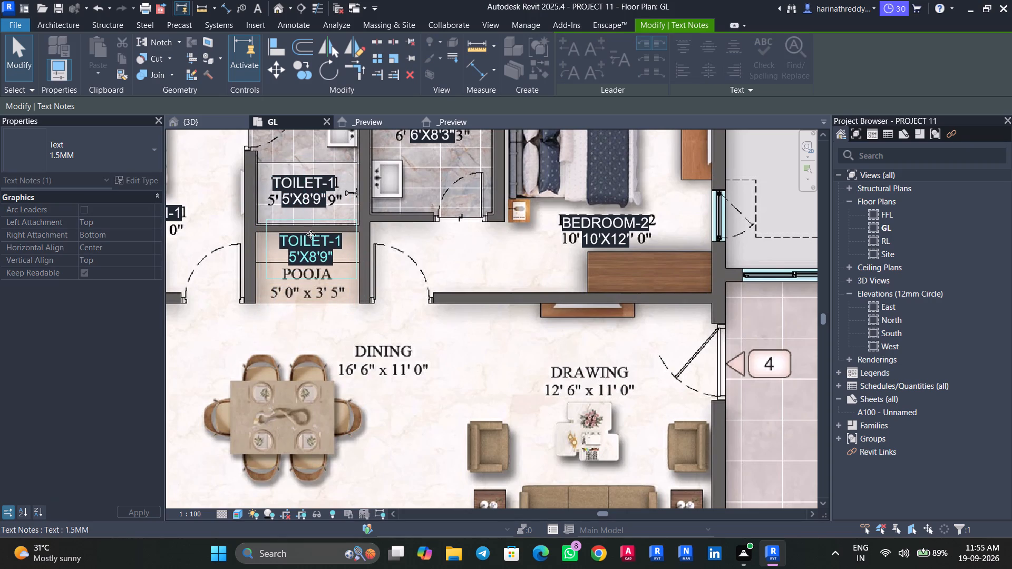
# Change the name line of the copied note in the POOJA space to POOJA.
pyautogui.scroll(8, 340, 248)
pyautogui.doubleClick(342, 233)
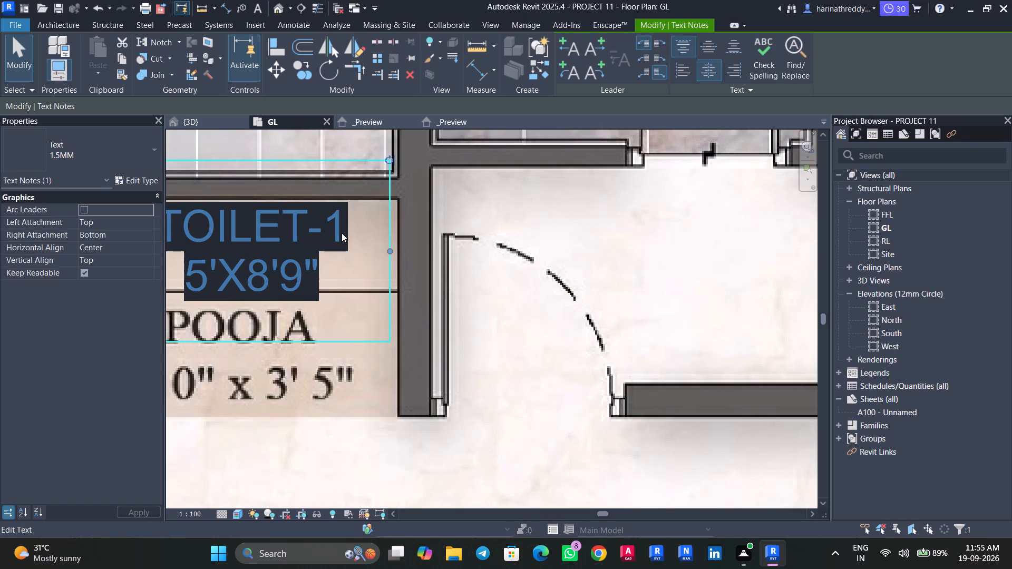
pyautogui.scroll(-1, 342, 233)
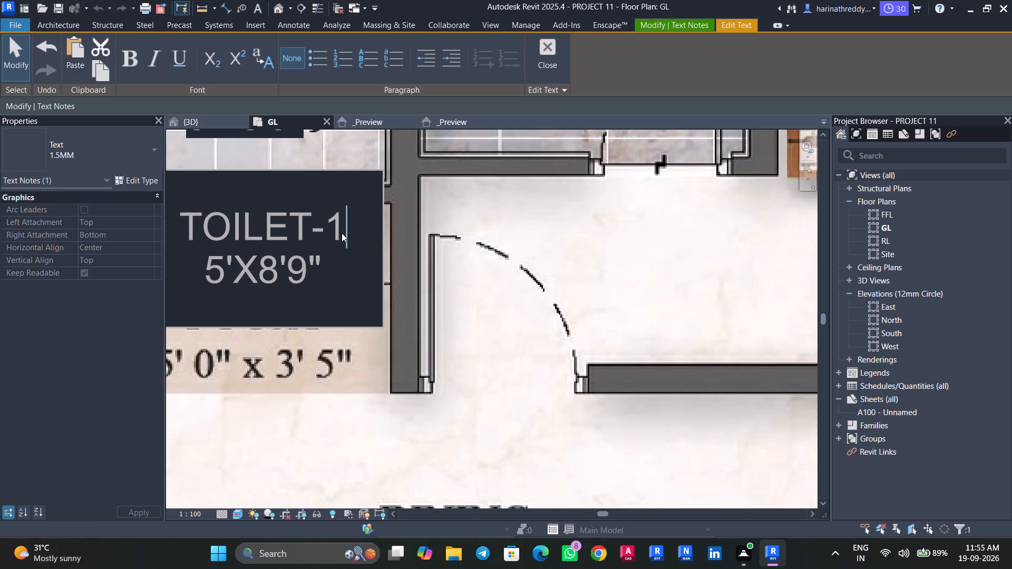
pyautogui.moveTo(342, 233); pyautogui.dragTo(189, 232)
pyautogui.write('POOJA')
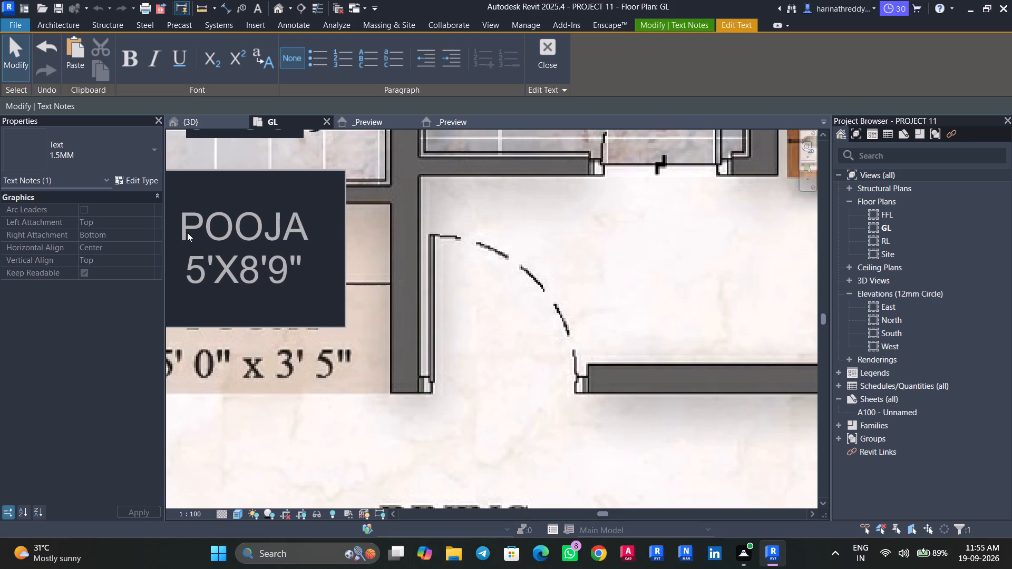
# Change the size line of the POOJA note to 5'X3'5" and finish the text edit.
pyautogui.press('Down')
pyautogui.press('BackSpace')
pyautogui.press('BackSpace')
pyautogui.press('BackSpace')
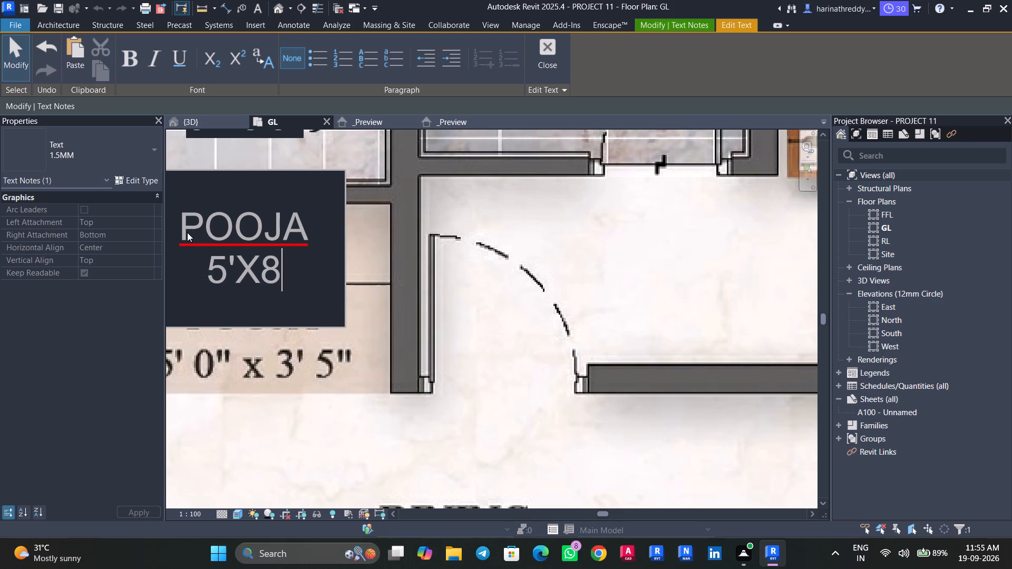
pyautogui.press('BackSpace')
pyautogui.press('3')
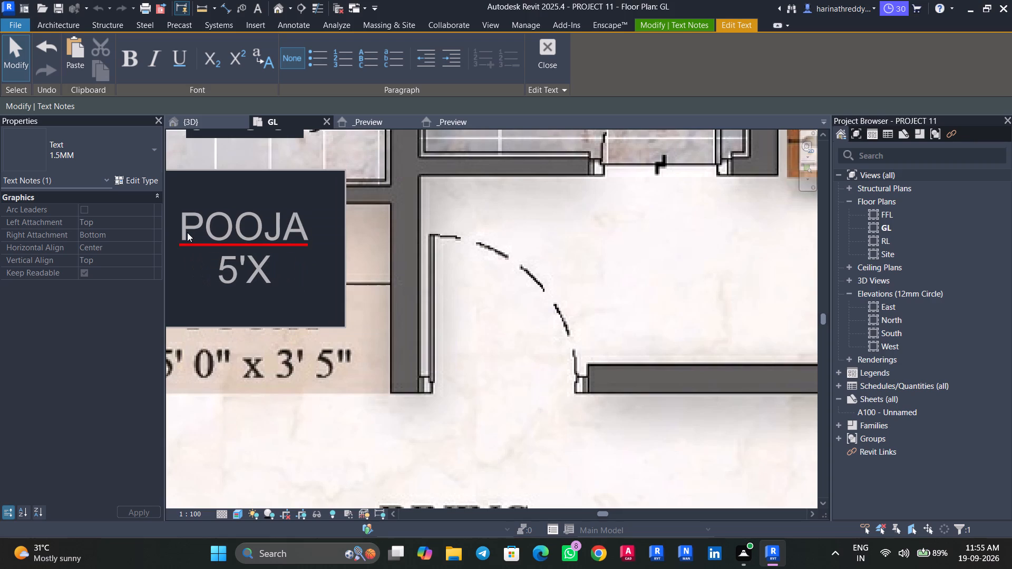
pyautogui.press("'")
pyautogui.press('5')
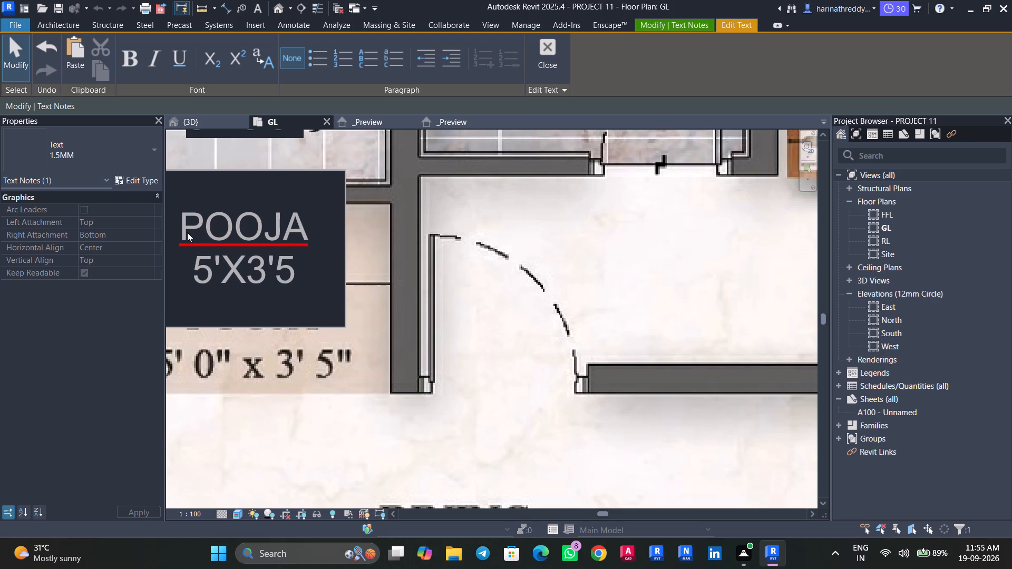
pyautogui.hotkey('shift', '"')
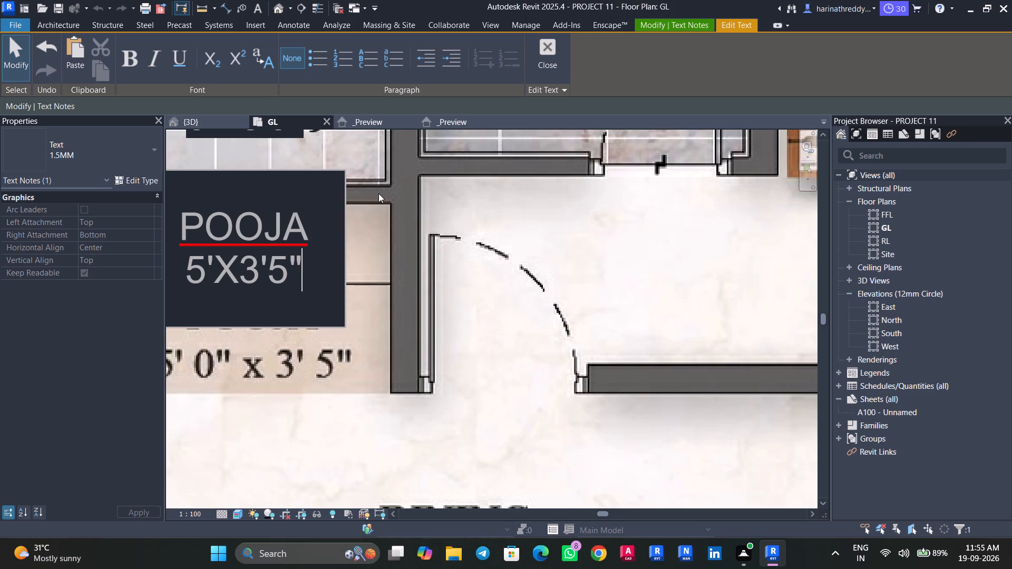
pyautogui.click(378, 193)
# Move the POOJA note down over the printed POOJA label.
pyautogui.scroll(-3, 377, 195)
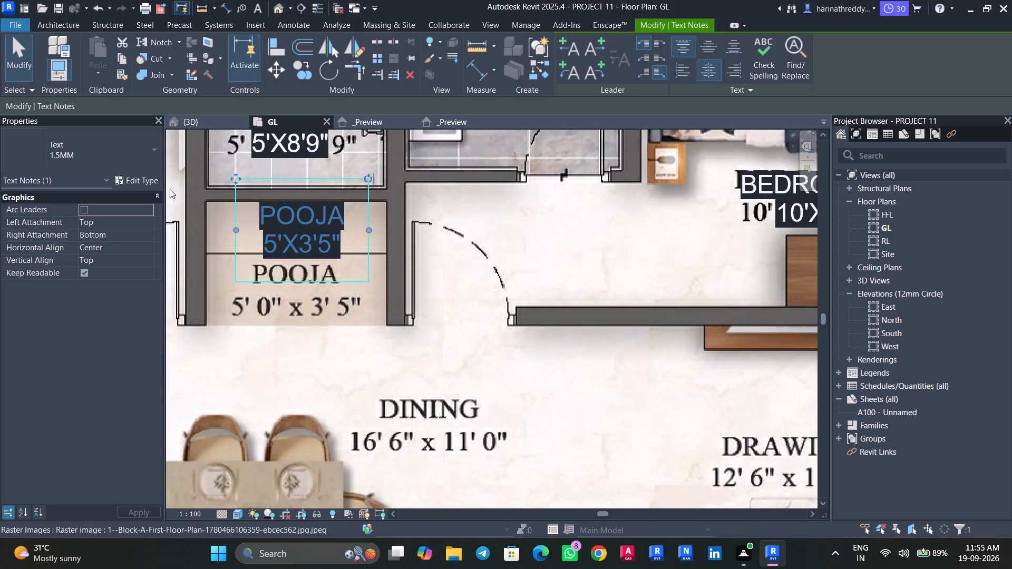
pyautogui.moveTo(235, 179); pyautogui.dragTo(219, 238)
# Copy the BEDROOM-1 note from the first bedroom onto the printed DINING label beside the dining table.
pyautogui.scroll(-6, 214, 236)
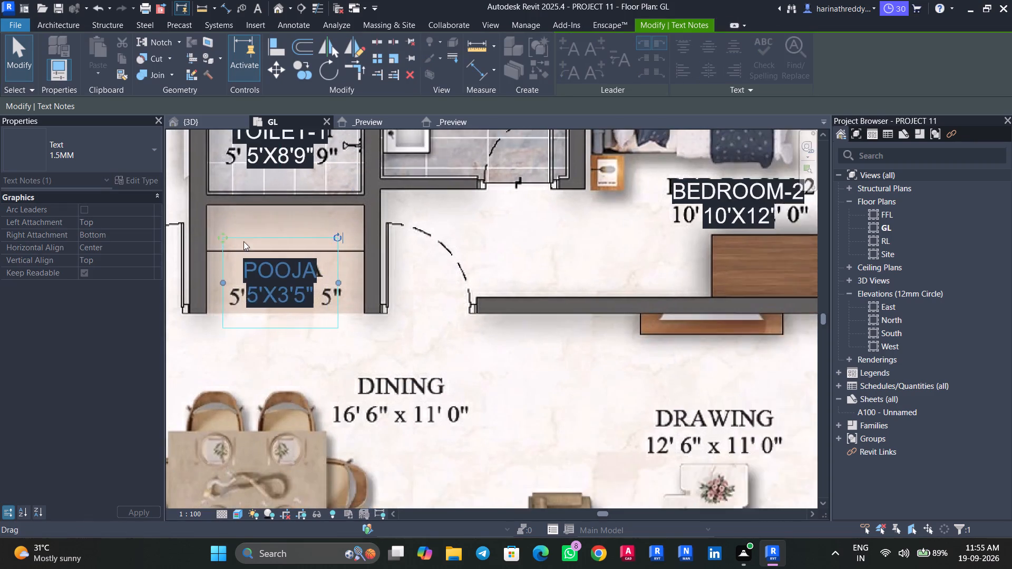
pyautogui.scroll(-3, 317, 300)
pyautogui.moveTo(317, 300); pyautogui.dragTo(460, 260, button='middle')
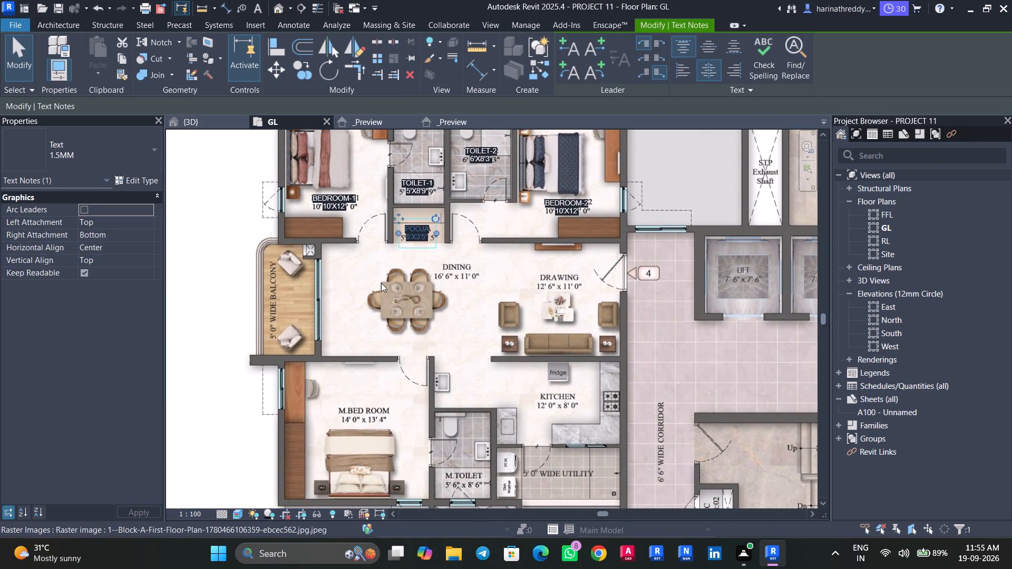
pyautogui.click(326, 199)
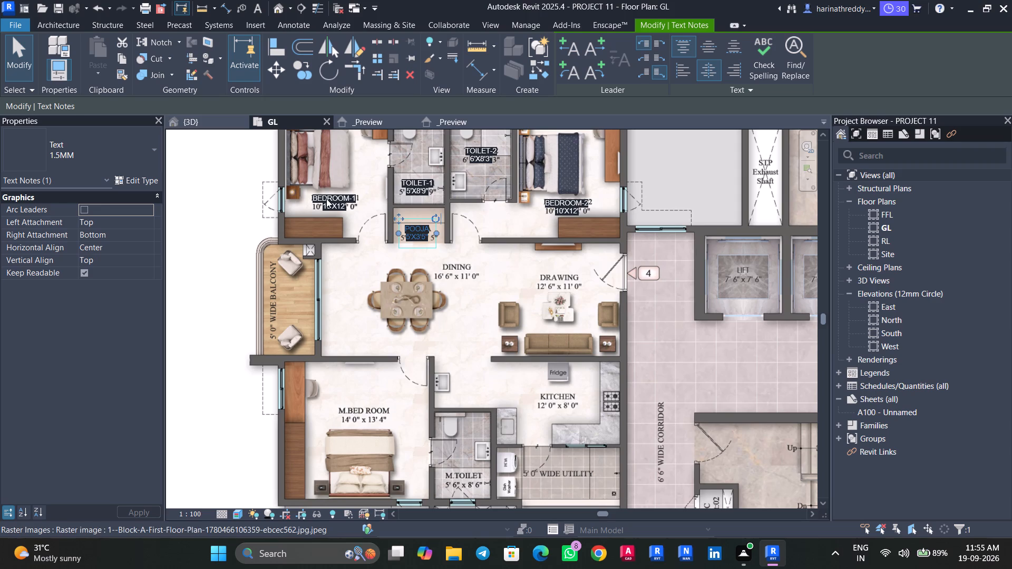
pyautogui.press('Tab')
pyautogui.press('Tab')
pyautogui.click(326, 199)
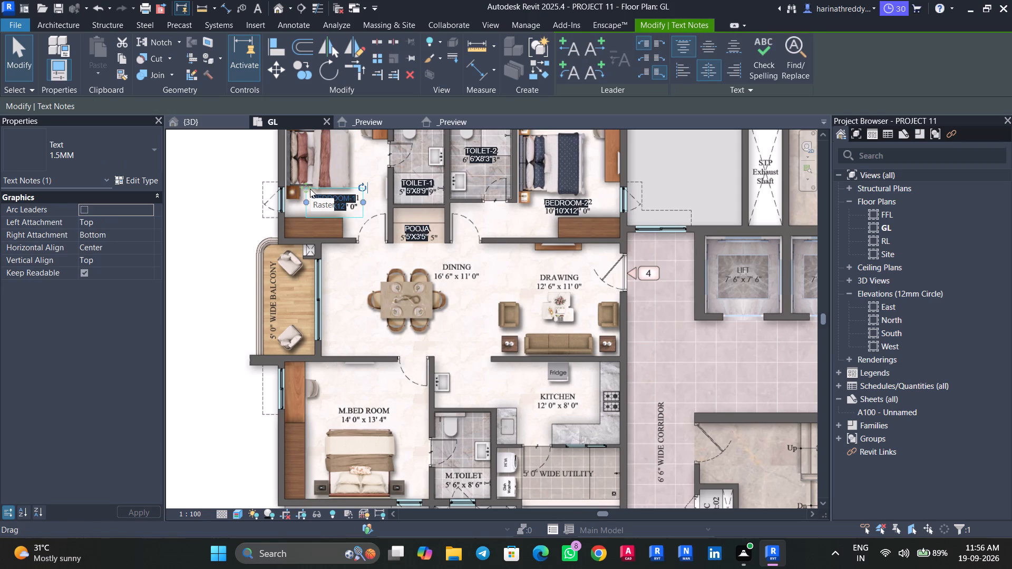
pyautogui.keyDown('ctrl'); pyautogui.moveTo(310, 189); pyautogui.dragTo(429, 254); pyautogui.keyUp('ctrl')
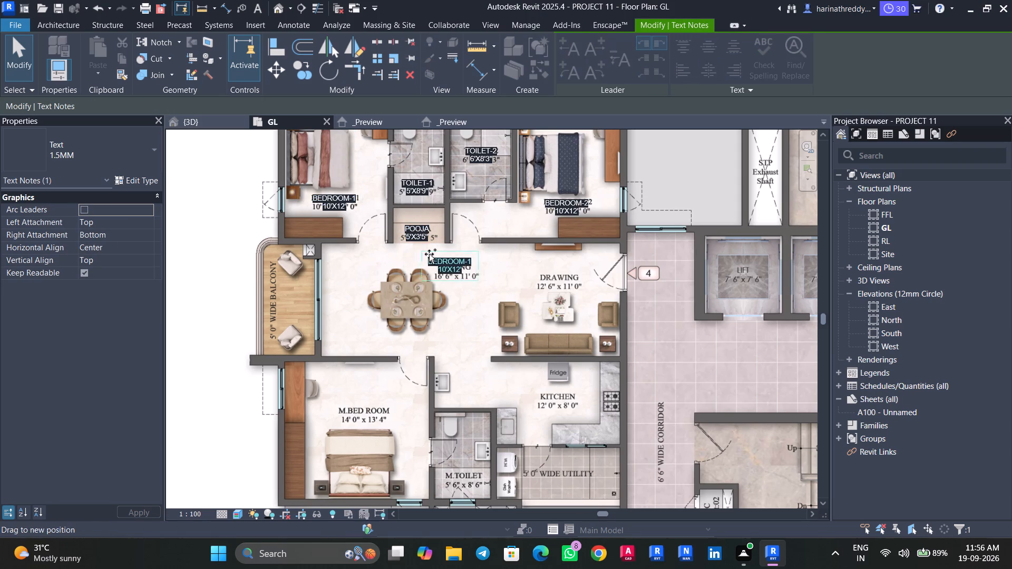
pyautogui.keyDown('ctrl'); pyautogui.moveTo(429, 254); pyautogui.dragTo(436, 258); pyautogui.keyUp('ctrl')
# Copy the BEDROOM-1 note from the dining area onto the printed DRAWING label.
pyautogui.scroll(2, 478, 291)
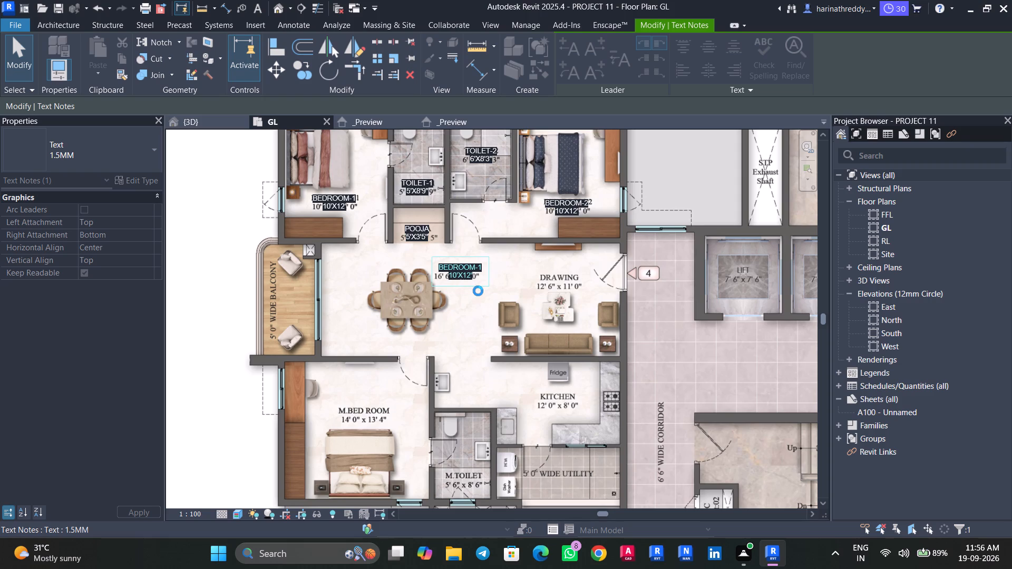
pyautogui.scroll(3, 478, 291)
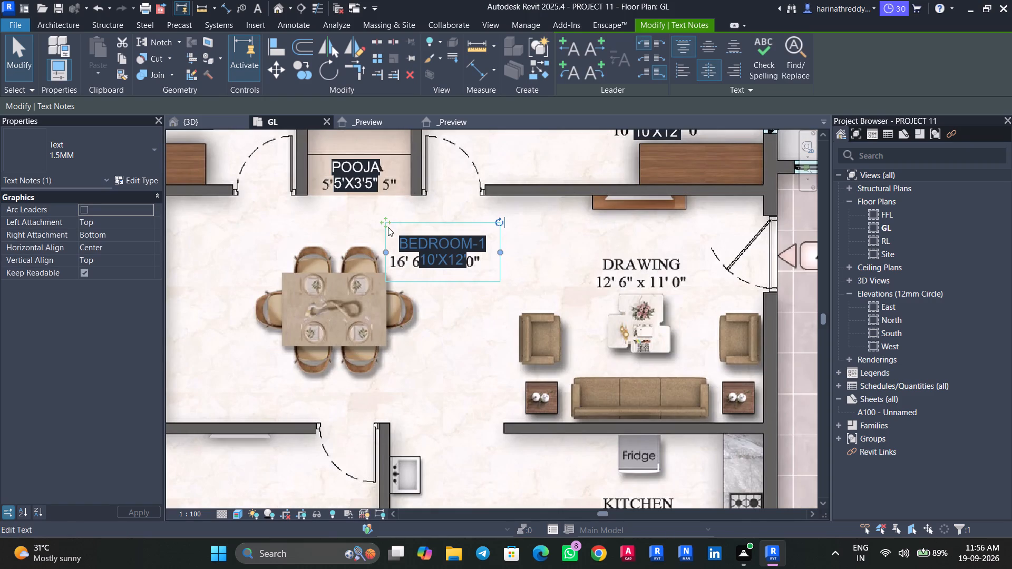
pyautogui.keyDown('ctrl'); pyautogui.moveTo(384, 224); pyautogui.dragTo(575, 239); pyautogui.keyUp('ctrl')
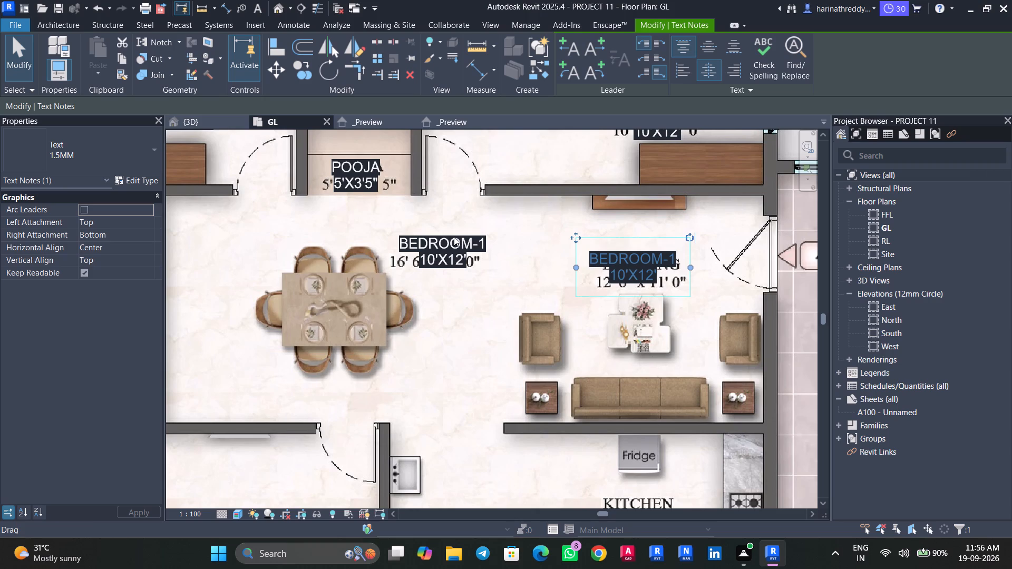
# Move the BEDROOM-1 note in the dining area up to just above the printed DINING label.
pyautogui.click(510, 266)
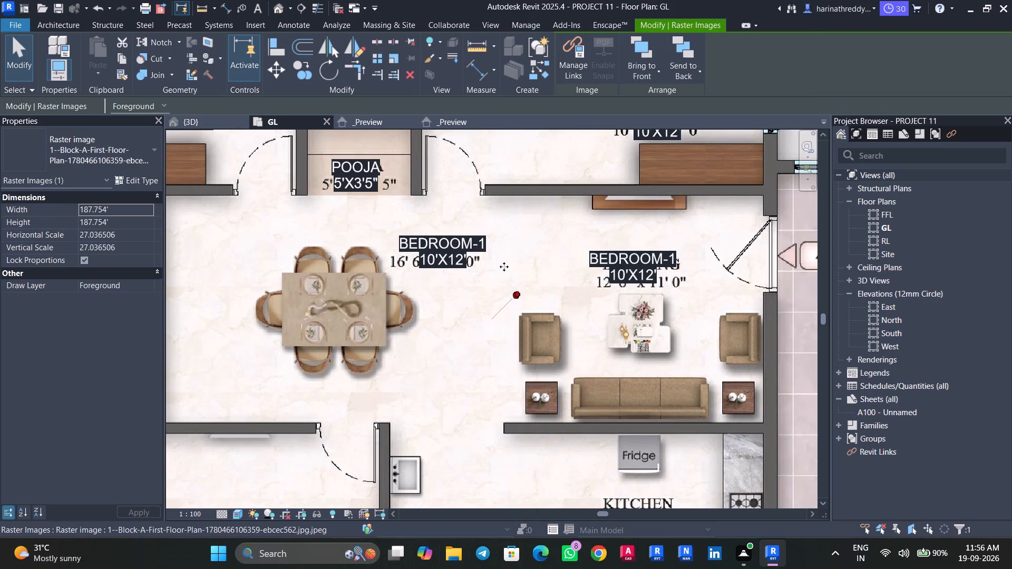
pyautogui.press('Tab')
pyautogui.click(440, 253)
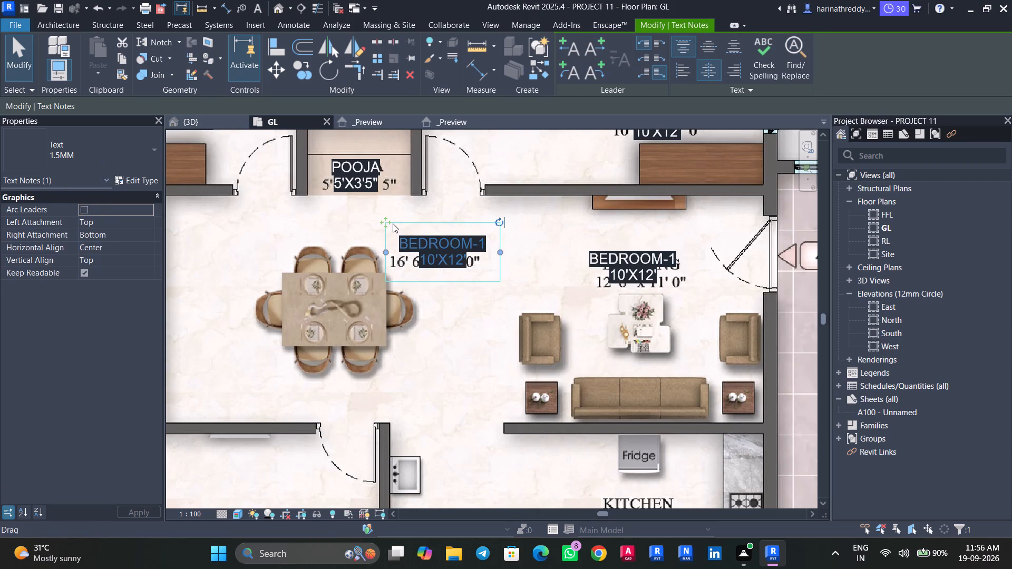
pyautogui.moveTo(391, 221); pyautogui.dragTo(392, 201)
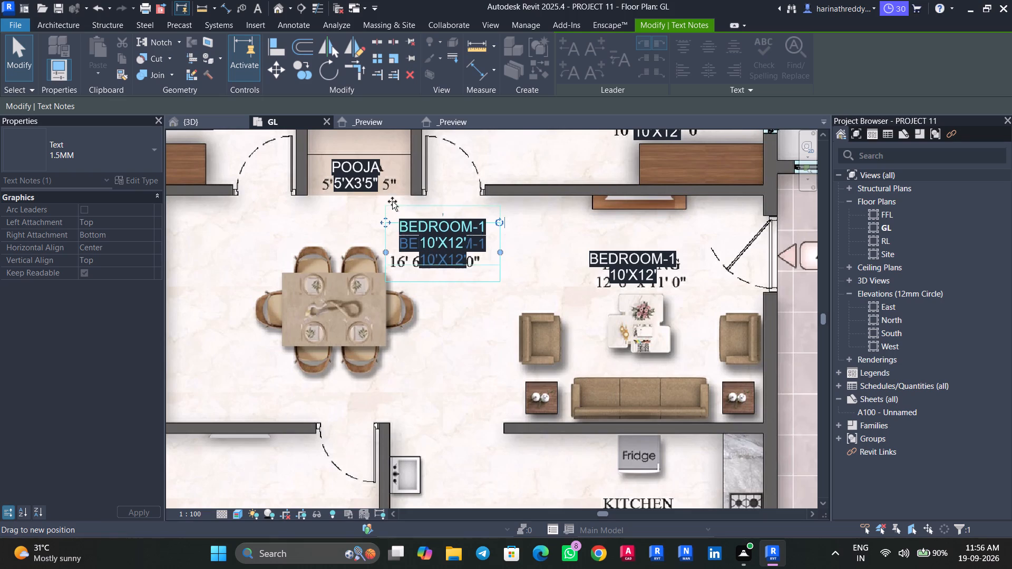
pyautogui.moveTo(392, 201); pyautogui.dragTo(391, 181)
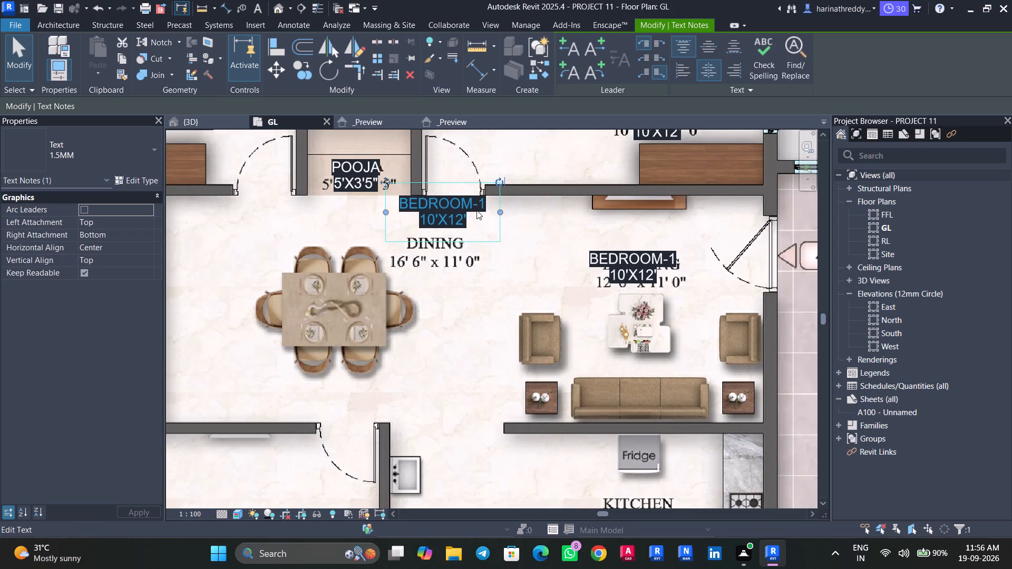
# Change the name line of the copied note above the printed DINING label to DINING.
pyautogui.doubleClick(481, 206)
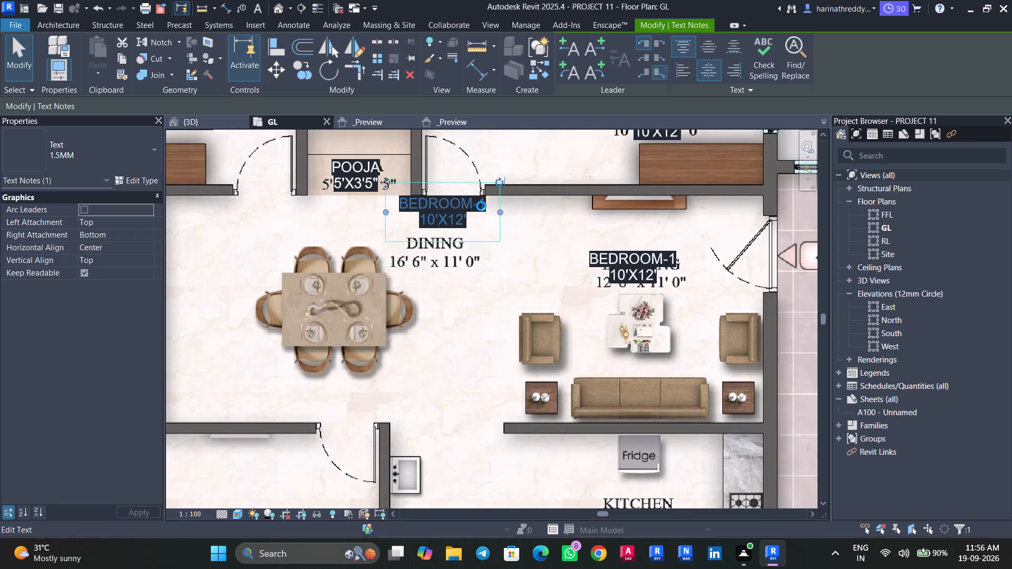
pyautogui.moveTo(481, 206); pyautogui.dragTo(430, 213)
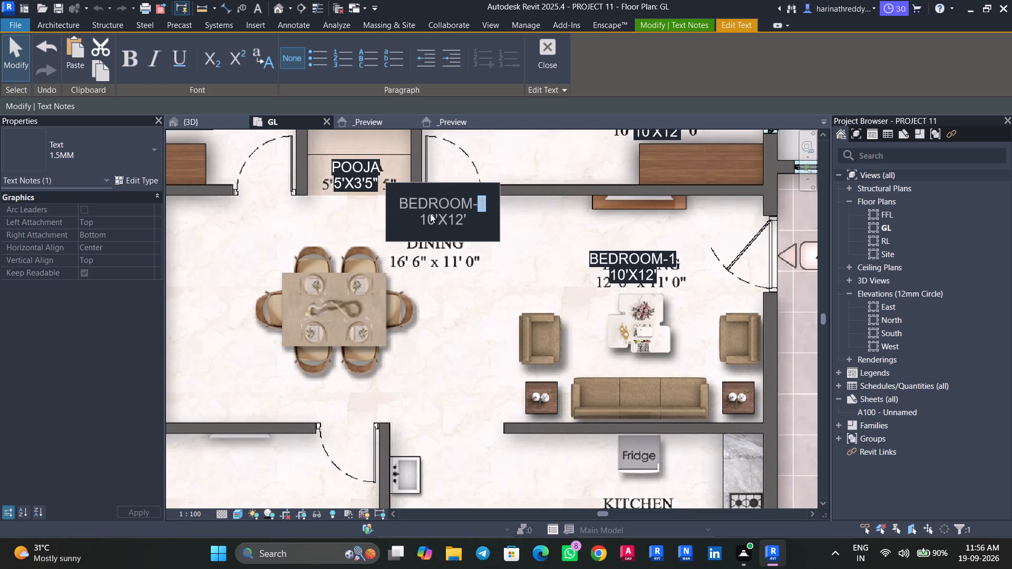
pyautogui.moveTo(430, 213); pyautogui.dragTo(397, 219)
pyautogui.click(485, 201)
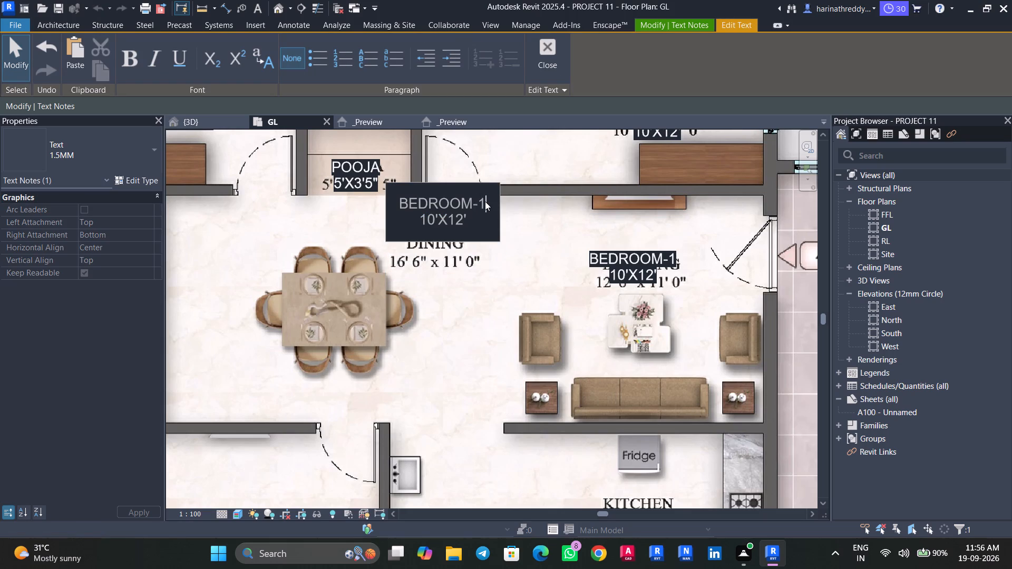
pyautogui.moveTo(485, 202); pyautogui.dragTo(413, 210)
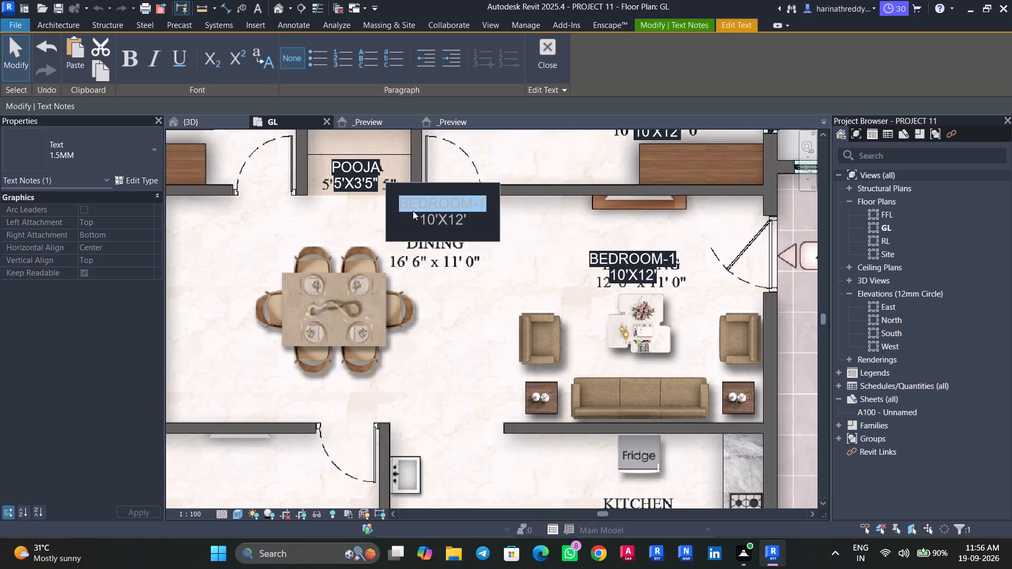
pyautogui.write('DINI')
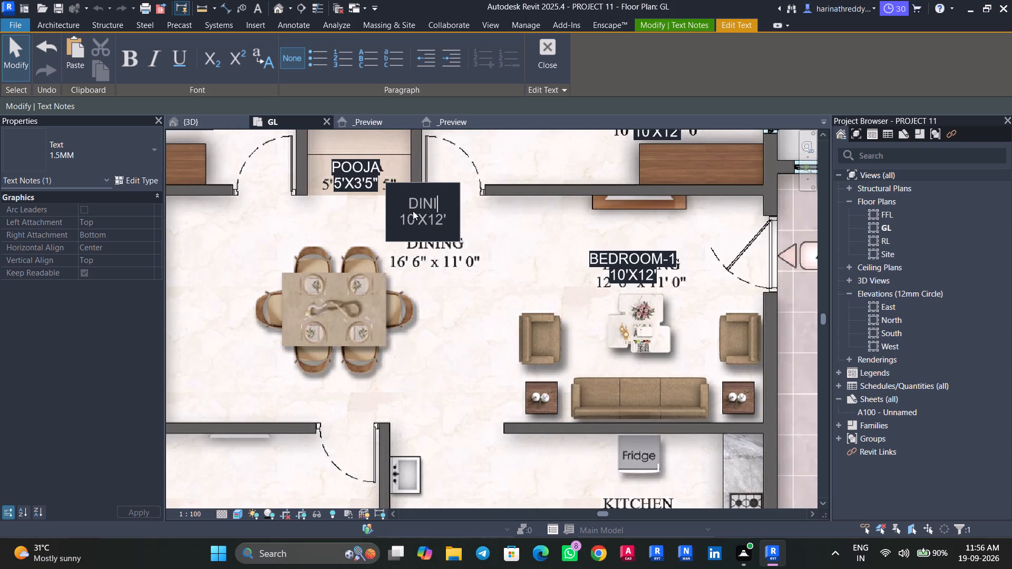
pyautogui.press('g')
pyautogui.press('BackSpace')
pyautogui.write('NG')
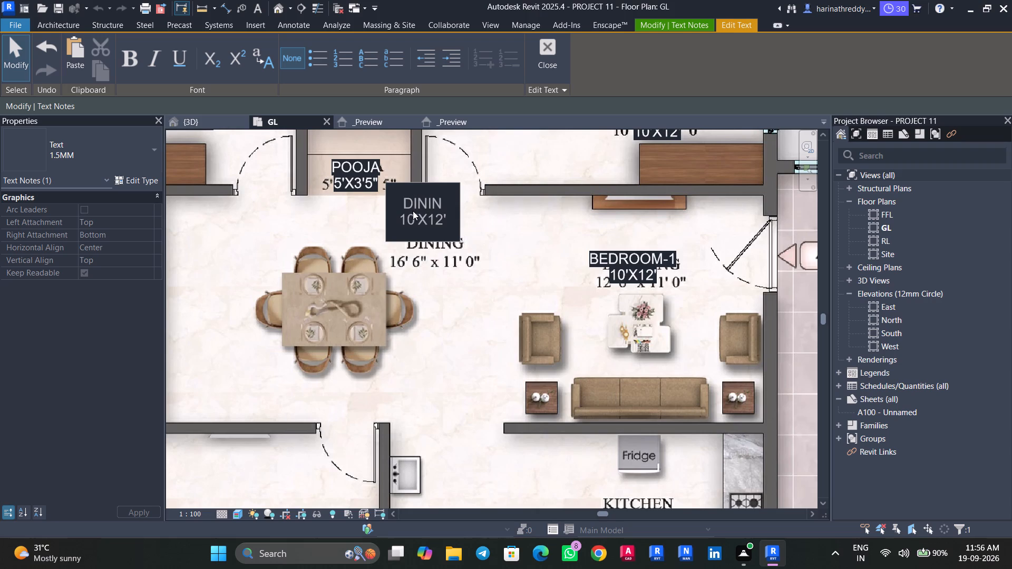
# Change the size line of the DINING note to 16'6"X11' and finish the text edit.
pyautogui.press('Down')
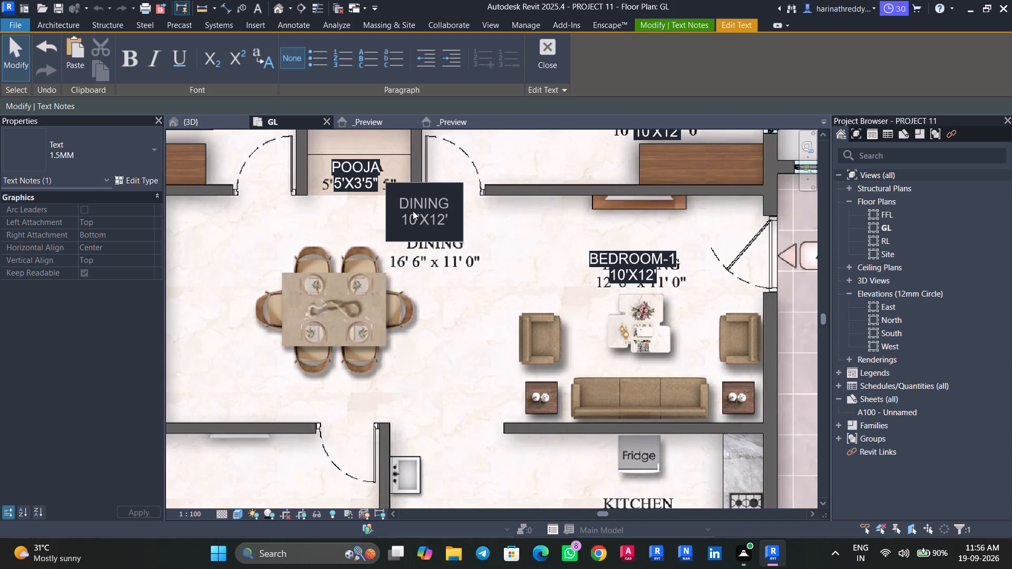
pyautogui.press('BackSpace')
pyautogui.press('BackSpace')
pyautogui.press('BackSpace')
pyautogui.press('BackSpace')
pyautogui.press('BackSpace')
pyautogui.press('BackSpace')
pyautogui.press('6')
pyautogui.press("'")
pyautogui.press('6')
pyautogui.hotkey('shift', '"')
pyautogui.write("X11'")
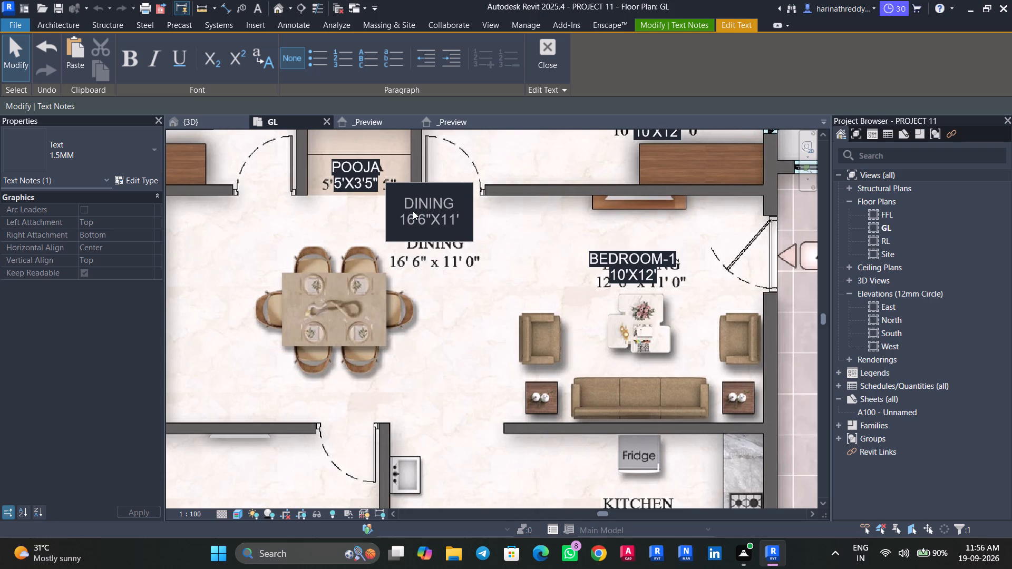
pyautogui.click(445, 154)
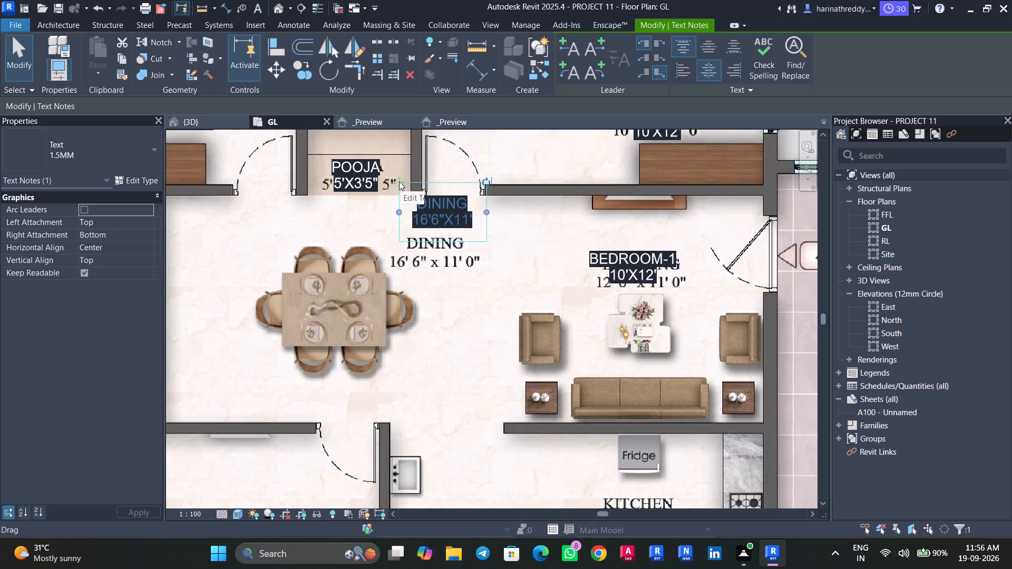
# Move the DINING note down over the printed DINING label.
pyautogui.moveTo(399, 181); pyautogui.dragTo(396, 217)
# Select the copied BEDROOM-1 note over the printed DRAWING label.
pyautogui.scroll(-1, 558, 244)
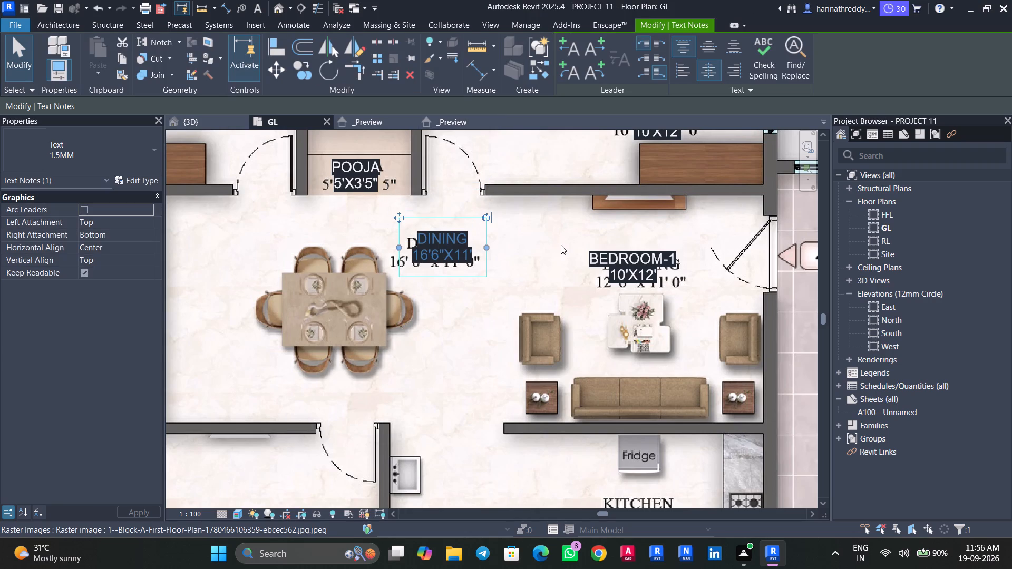
pyautogui.click(585, 267)
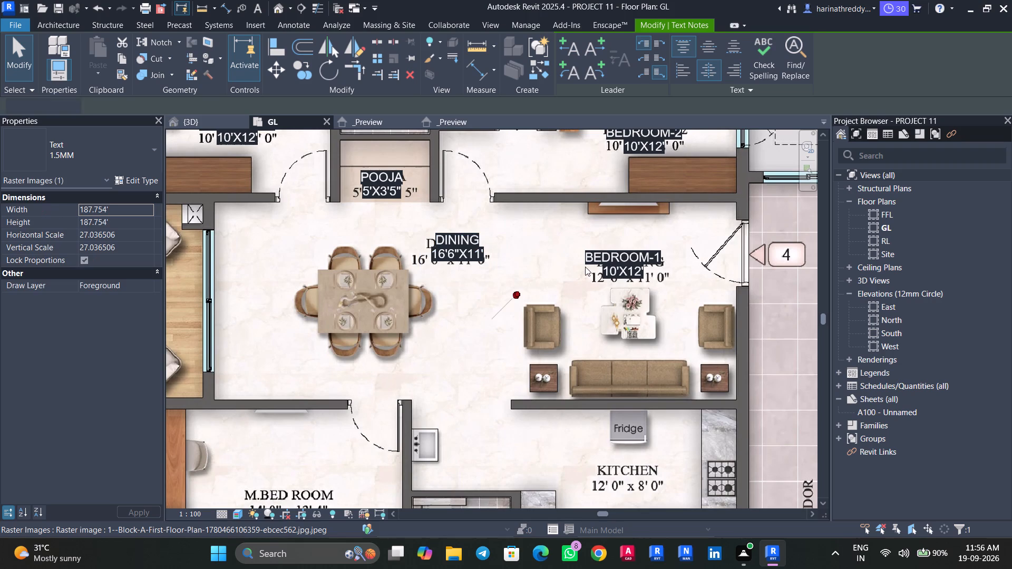
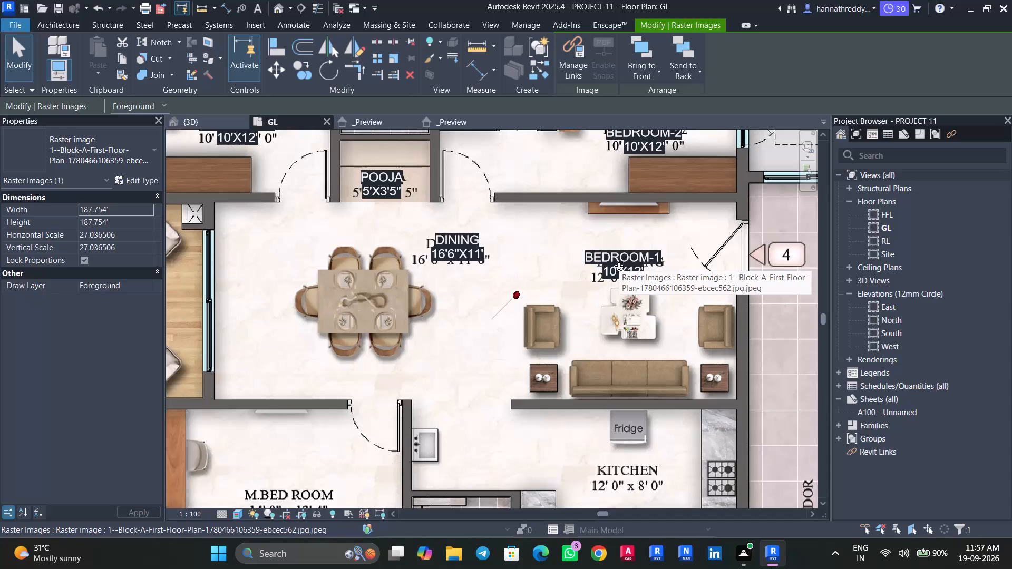
# Move the BEDROOM-1 10'X12' text note in the drawing room clear of the underlying DRAWING label, toward the dining area.
pyautogui.press('Tab')
pyautogui.press('Tab')
pyautogui.click(619, 266)
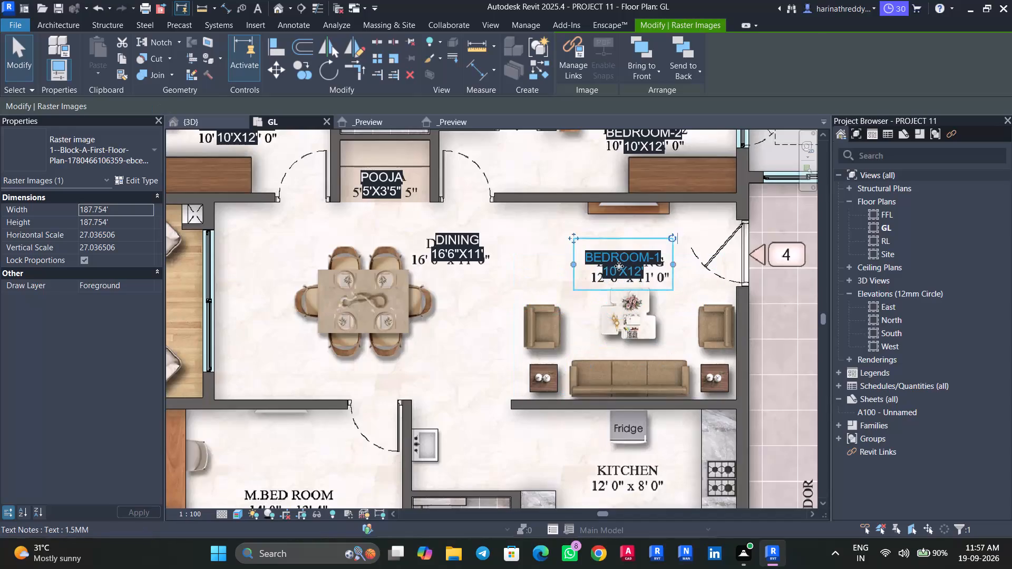
pyautogui.moveTo(578, 240); pyautogui.dragTo(527, 215)
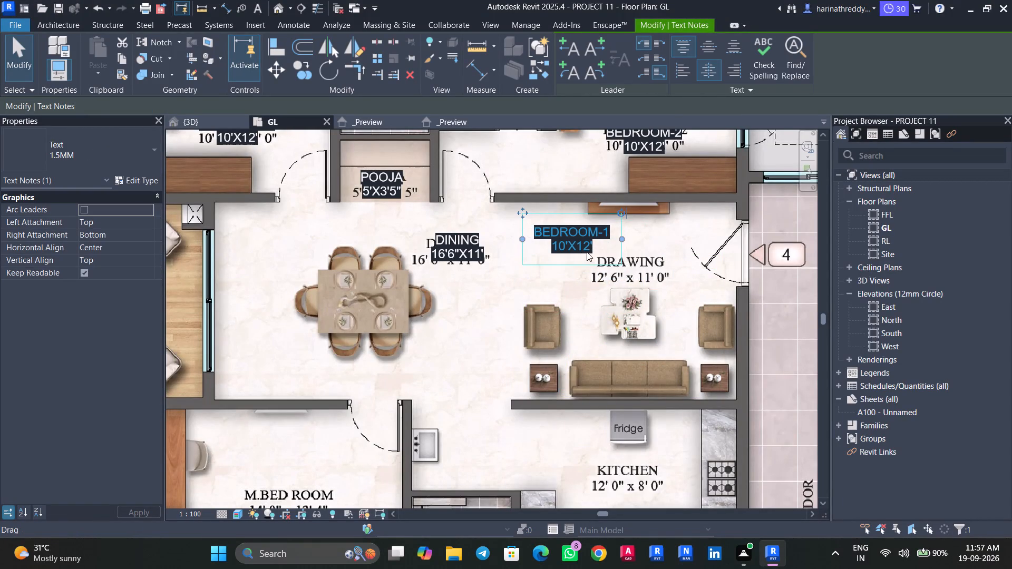
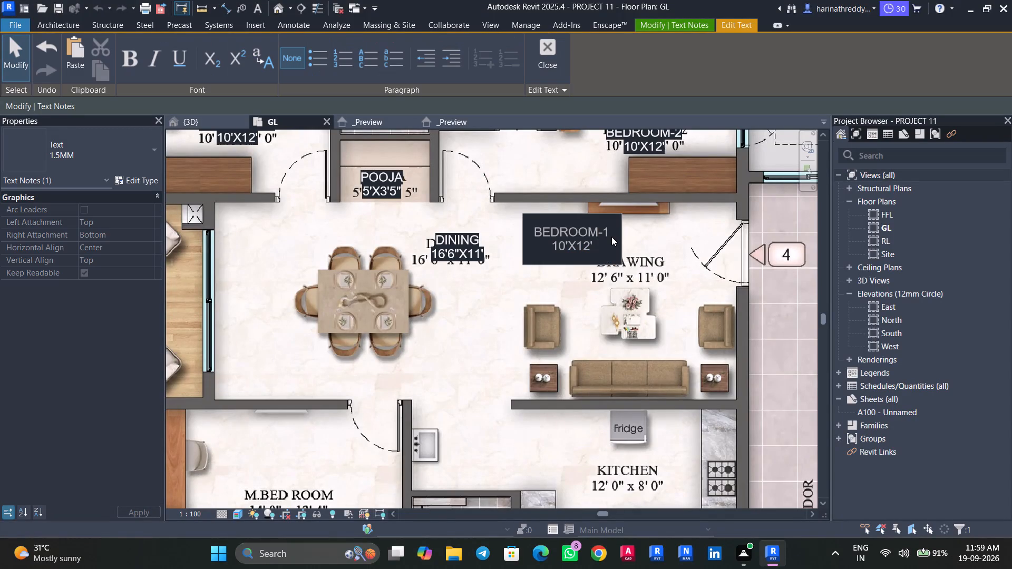
# Replace the BEDROOM-1 name in the drawing room's text note with DRAWING.
pyautogui.moveTo(609, 233); pyautogui.dragTo(528, 236)
pyautogui.write('DRAWI')
pyautogui.press('m')
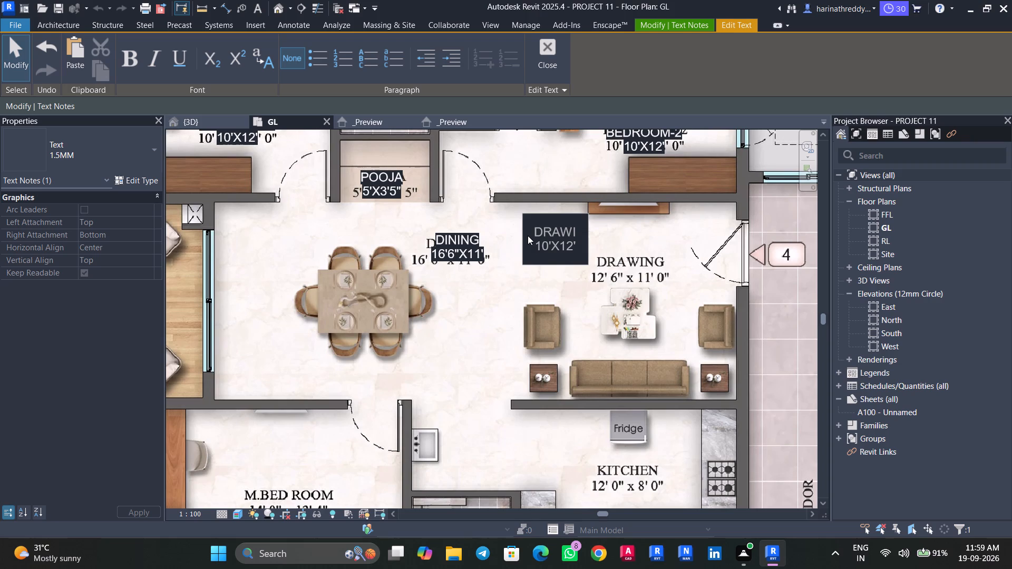
pyautogui.press('BackSpace')
pyautogui.write('NG')
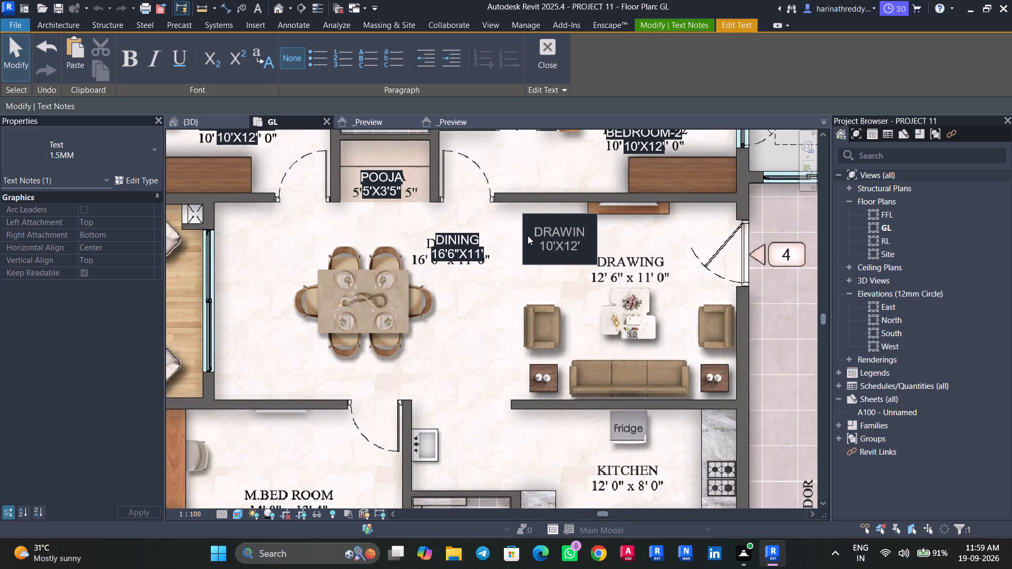
# Change the size line of the DRAWING text note to 12'6"X11' and finish editing.
pyautogui.press('Down')
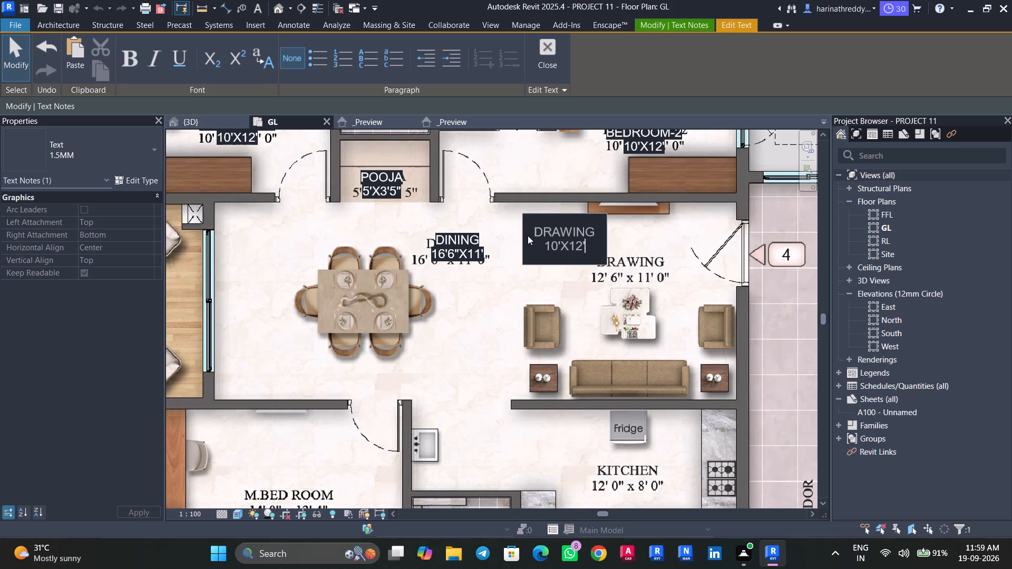
pyautogui.press('Left')
pyautogui.press('Left')
pyautogui.press('Left')
pyautogui.press('BackSpace')
pyautogui.press('BackSpace')
pyautogui.press('BackSpace')
pyautogui.press('BackSpace')
pyautogui.press('Right')
pyautogui.press('Right')
pyautogui.press('Right')
pyautogui.press('6')
pyautogui.hotkey('shift', ':')
pyautogui.press('BackSpace')
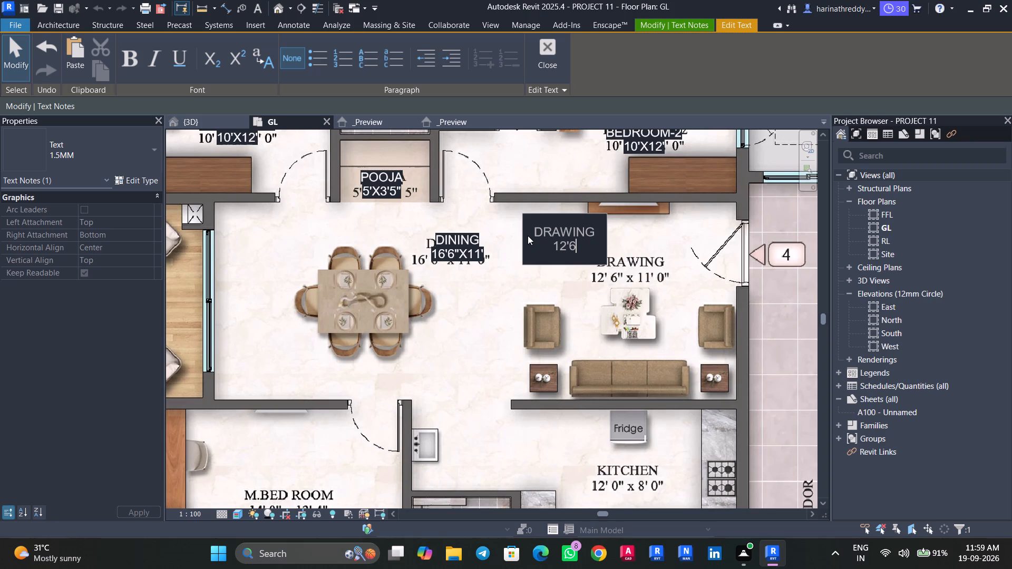
pyautogui.press("'")
pyautogui.press('BackSpace')
pyautogui.hotkey('shift', '"')
pyautogui.write('X11')
pyautogui.press("'")
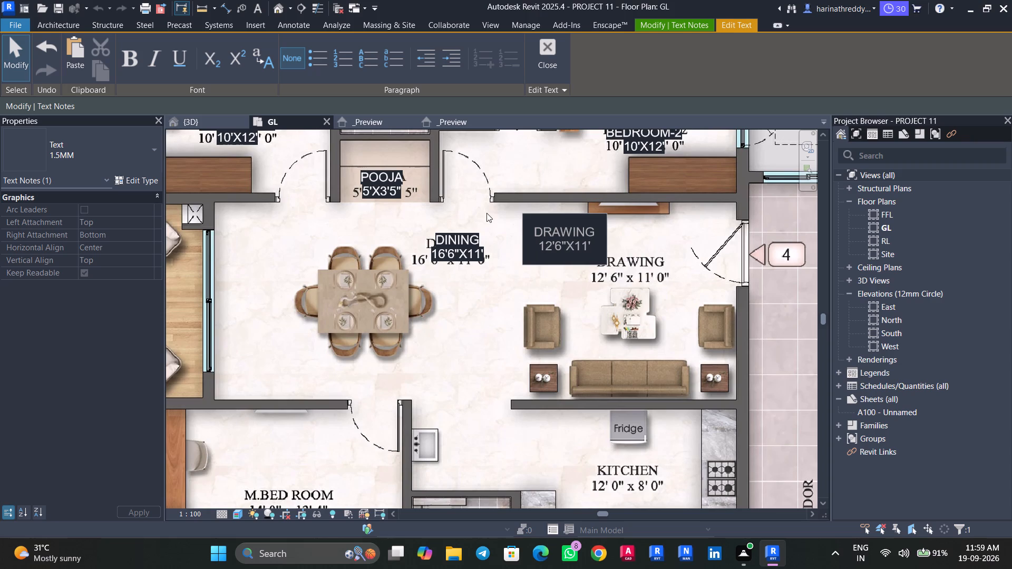
pyautogui.click(486, 214)
# Move the DRAWING text note onto the underlying DRAWING label in the plan image.
pyautogui.moveTo(526, 213); pyautogui.dragTo(543, 219)
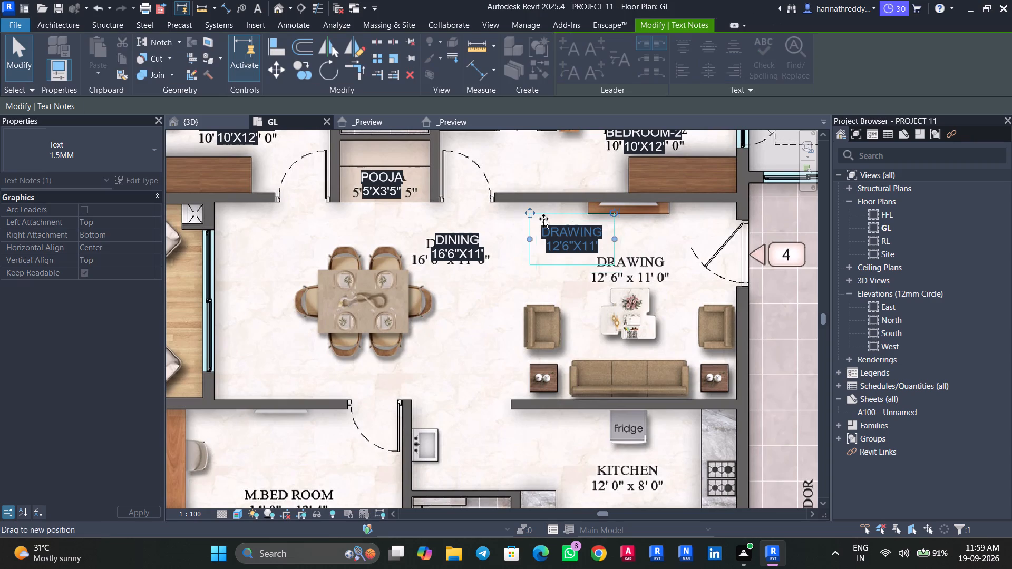
pyautogui.moveTo(543, 219); pyautogui.dragTo(587, 238)
# Copy the BEDROOM-1 text note into the master bedroom, just above the underlying M.BED ROOM label.
pyautogui.scroll(-4, 557, 260)
pyautogui.moveTo(548, 268); pyautogui.dragTo(520, 230, button='middle')
pyautogui.click(360, 151)
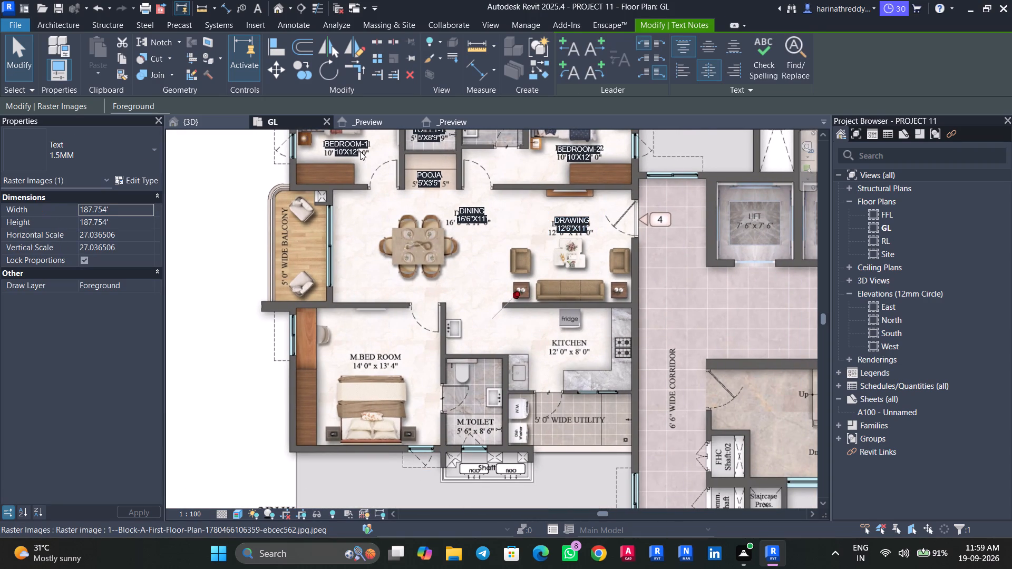
pyautogui.press('Tab')
pyautogui.press('Tab')
pyautogui.click(356, 150)
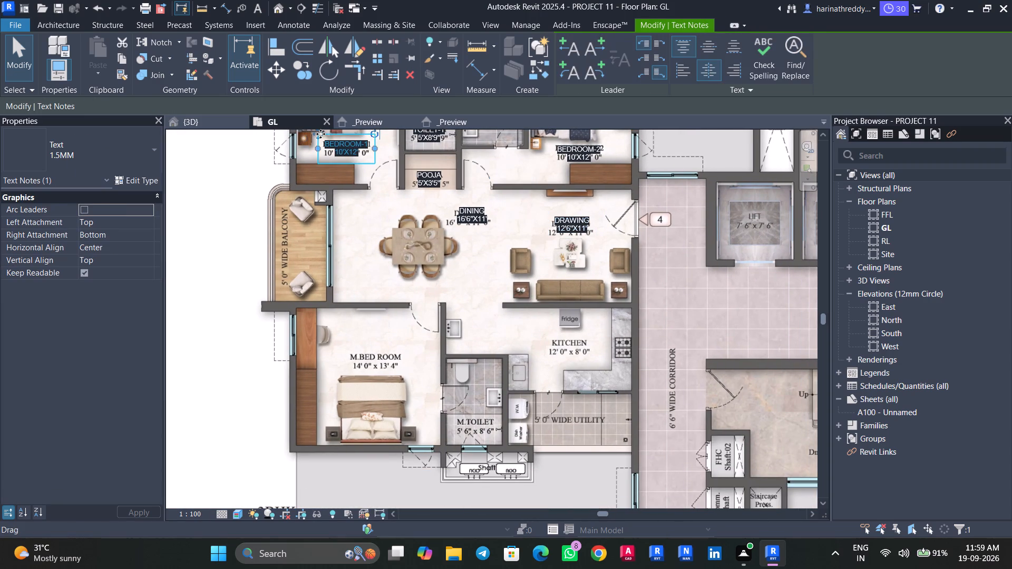
pyautogui.keyDown('ctrl'); pyautogui.moveTo(320, 134); pyautogui.dragTo(338, 345); pyautogui.keyUp('ctrl')
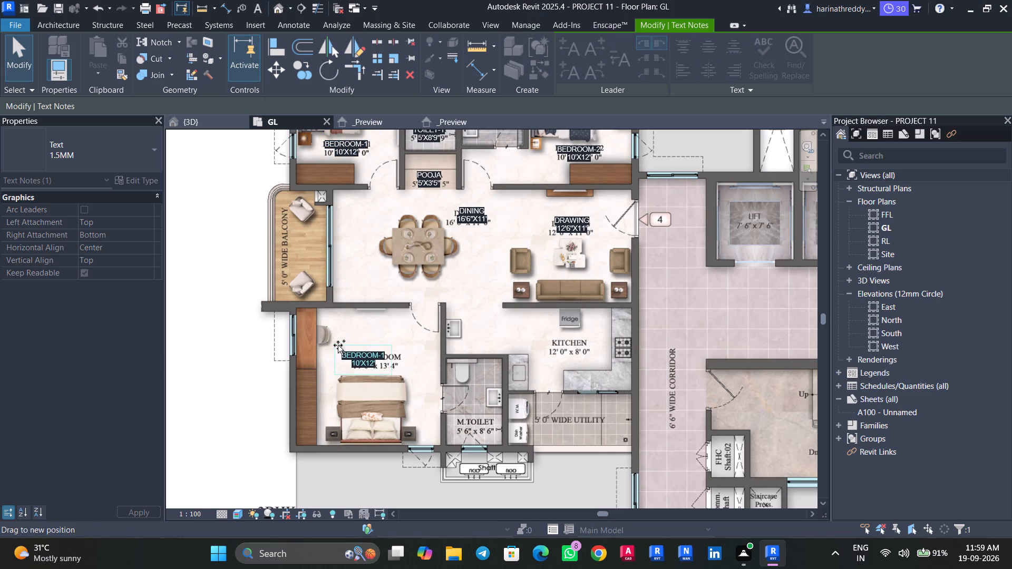
pyautogui.keyDown('ctrl'); pyautogui.moveTo(338, 345); pyautogui.dragTo(350, 322); pyautogui.keyUp('ctrl')
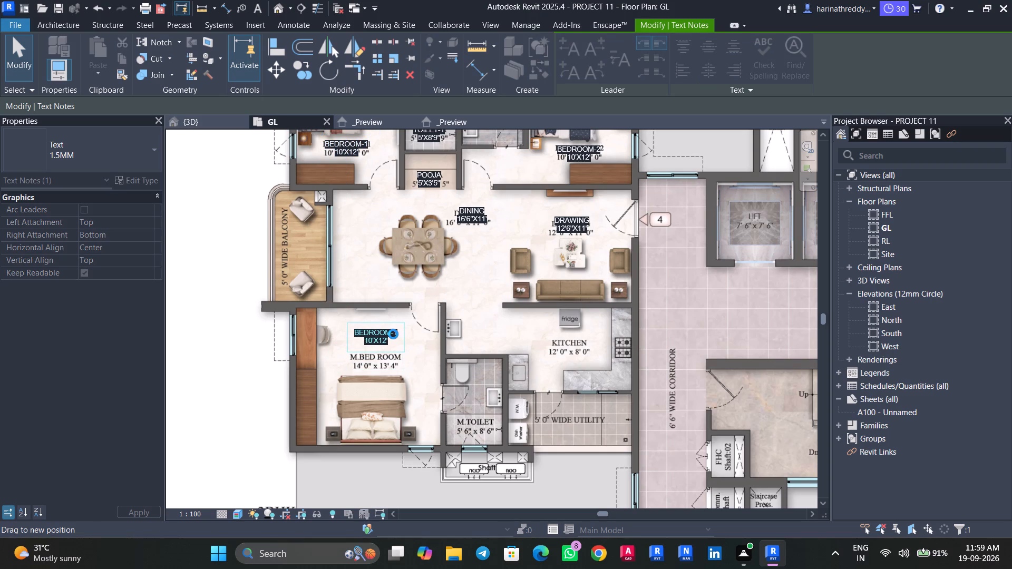
# Copy the TOILET-1 text note into the master toilet, over the underlying M.TOILET label.
pyautogui.scroll(-1, 436, 228)
pyautogui.scroll(1, 436, 228)
pyautogui.scroll(-1, 436, 228)
pyautogui.moveTo(436, 228); pyautogui.dragTo(445, 264, button='middle')
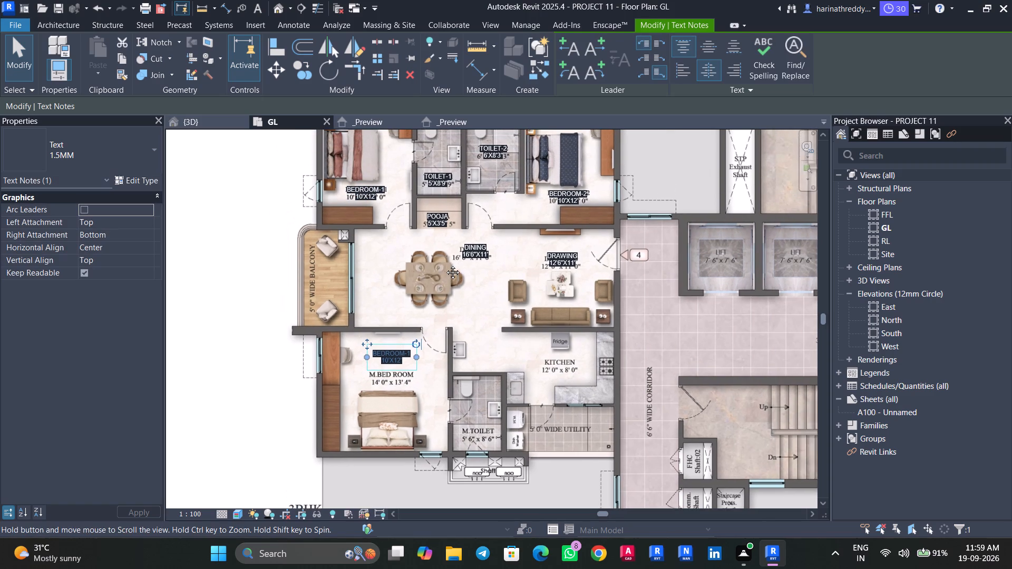
pyautogui.moveTo(445, 264); pyautogui.dragTo(445, 267, button='middle')
pyautogui.click(431, 184)
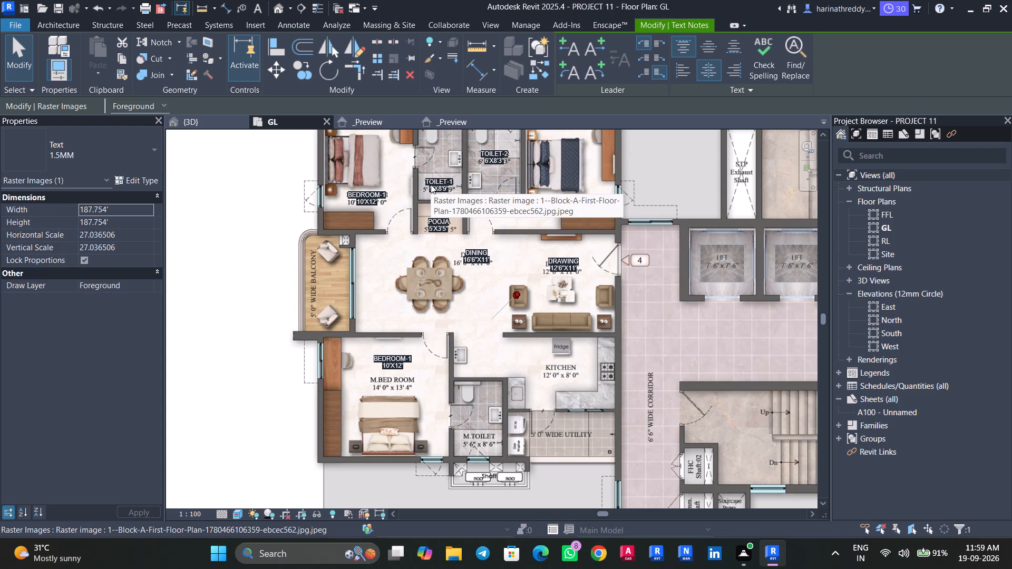
pyautogui.press('Tab')
pyautogui.press('Tab')
pyautogui.click(431, 184)
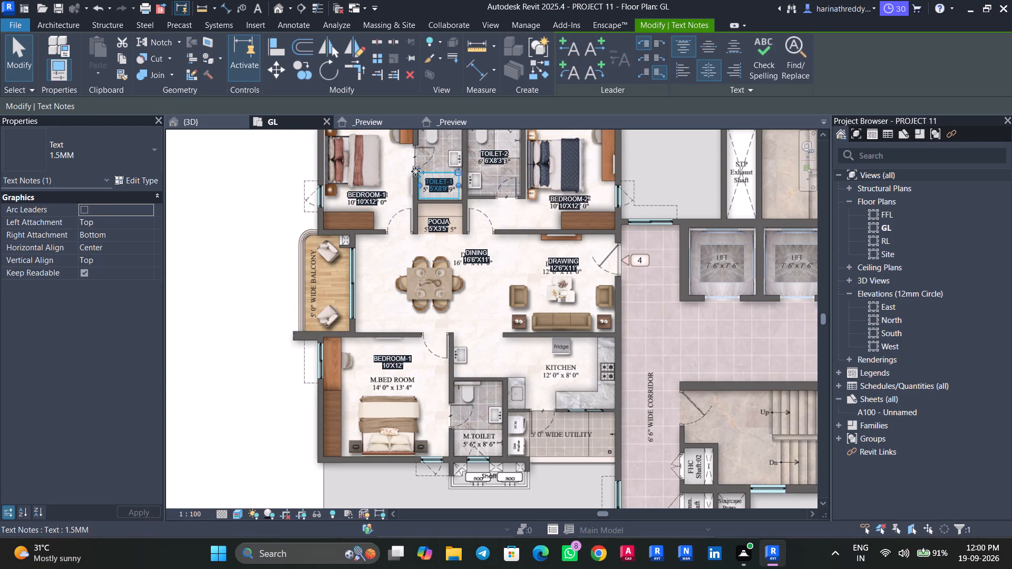
pyautogui.keyDown('ctrl'); pyautogui.moveTo(415, 171); pyautogui.dragTo(463, 428); pyautogui.keyUp('ctrl')
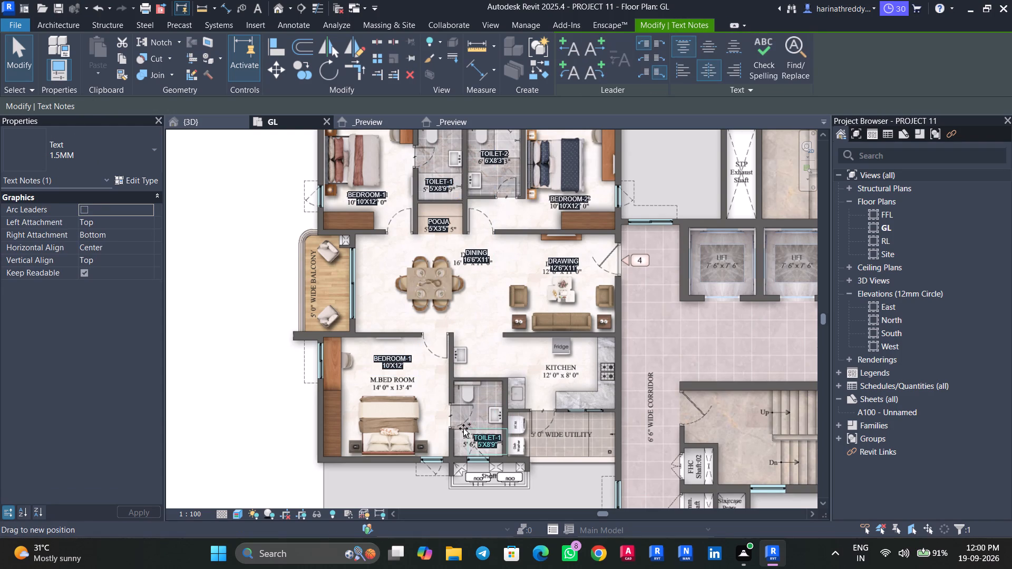
pyautogui.keyDown('ctrl'); pyautogui.moveTo(463, 428); pyautogui.dragTo(453, 426); pyautogui.keyUp('ctrl')
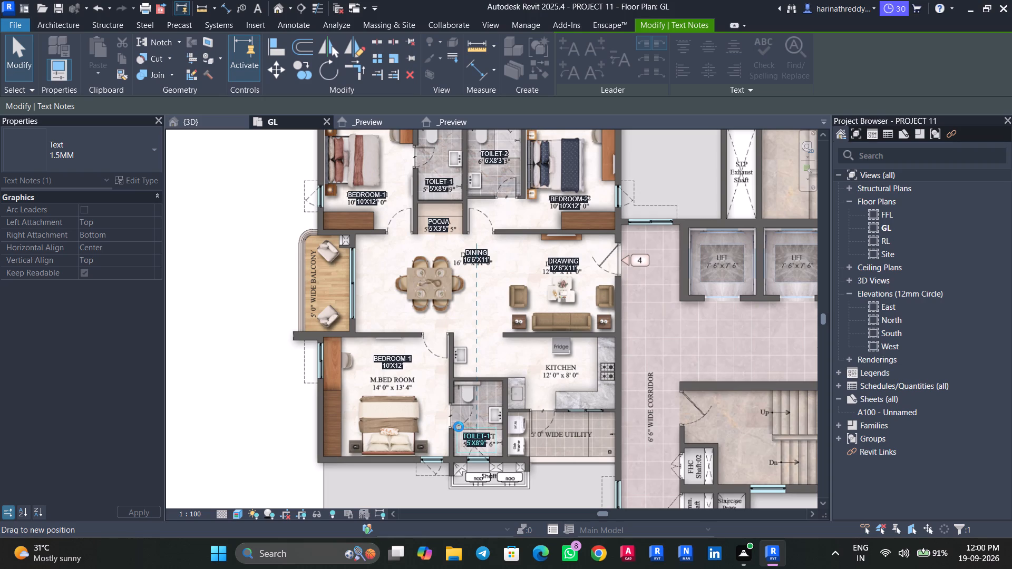
# Change the name in the copied BEDROOM-1 text note in the master bedroom to M.BEDROOM.
pyautogui.click(395, 385)
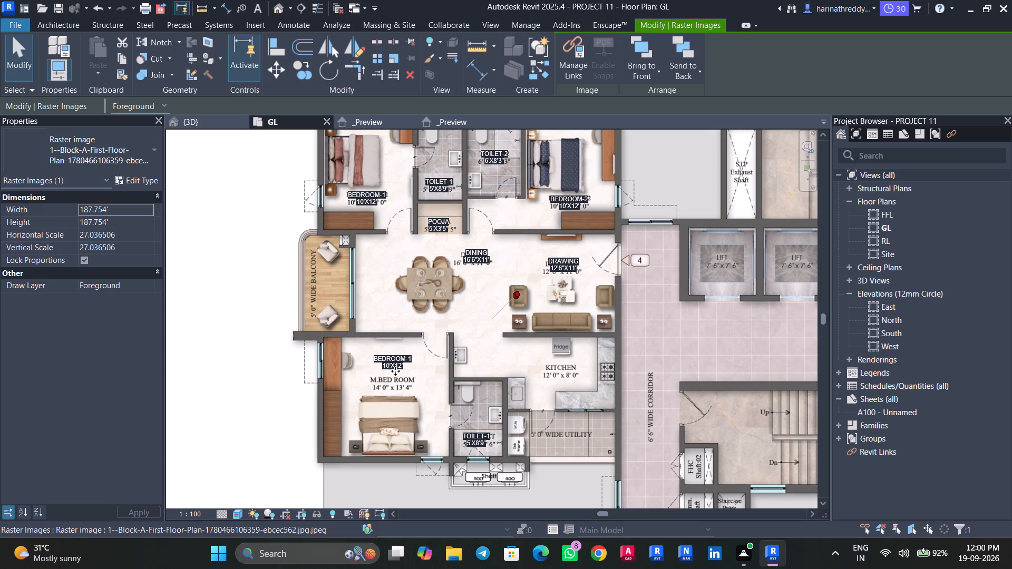
pyautogui.click(395, 371)
pyautogui.press('Tab')
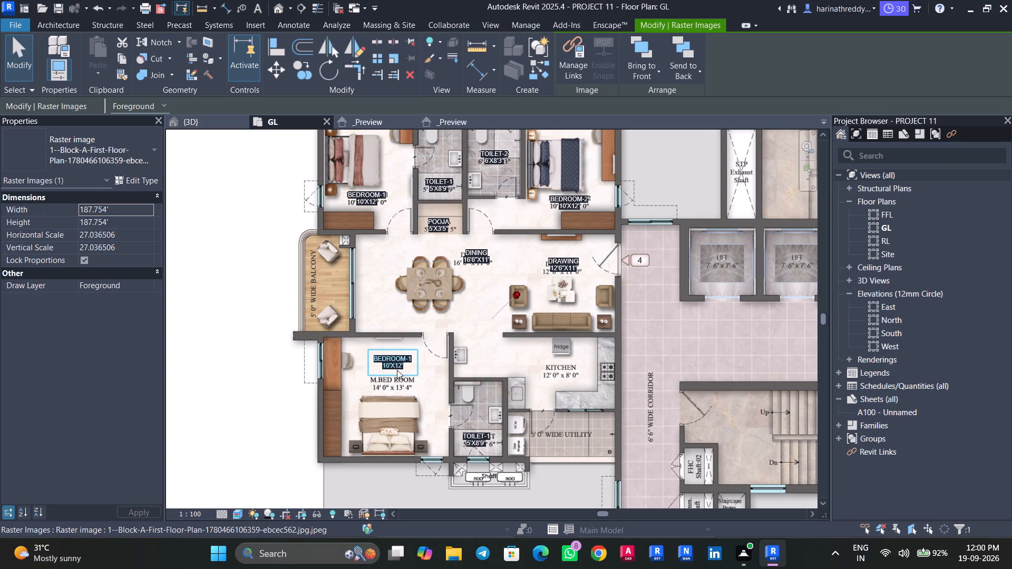
pyautogui.scroll(6, 397, 370)
pyautogui.click(401, 363)
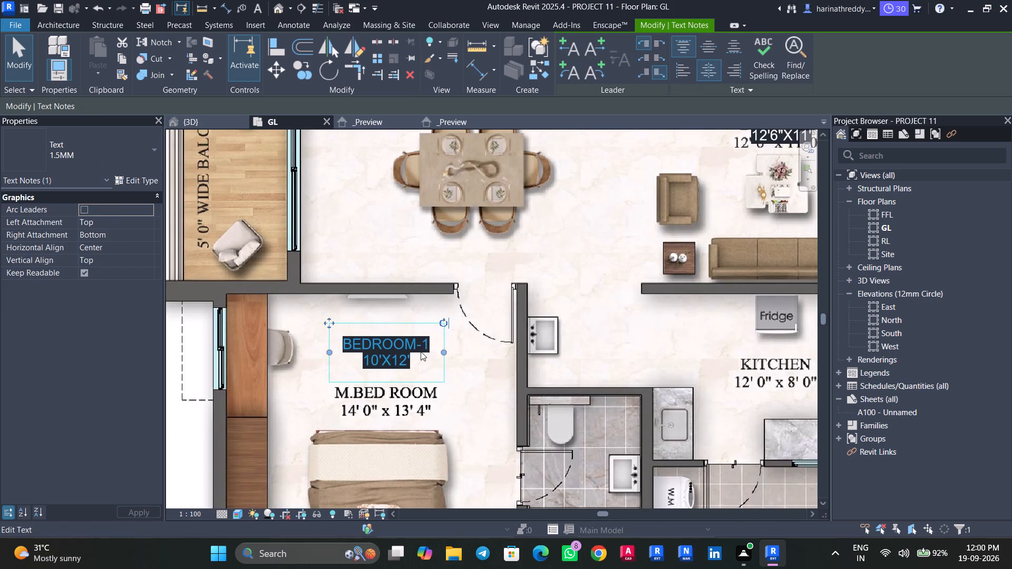
pyautogui.doubleClick(425, 347)
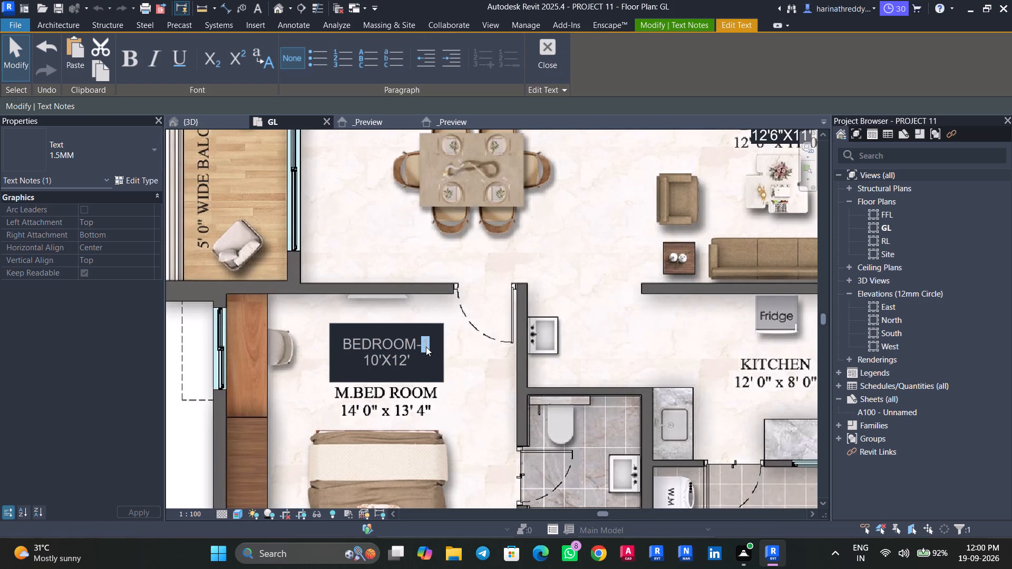
pyautogui.press('BackSpace')
pyautogui.press('BackSpace')
pyautogui.press('Left')
pyautogui.press('Left')
pyautogui.press('Left')
pyautogui.press('Left')
pyautogui.press('Left')
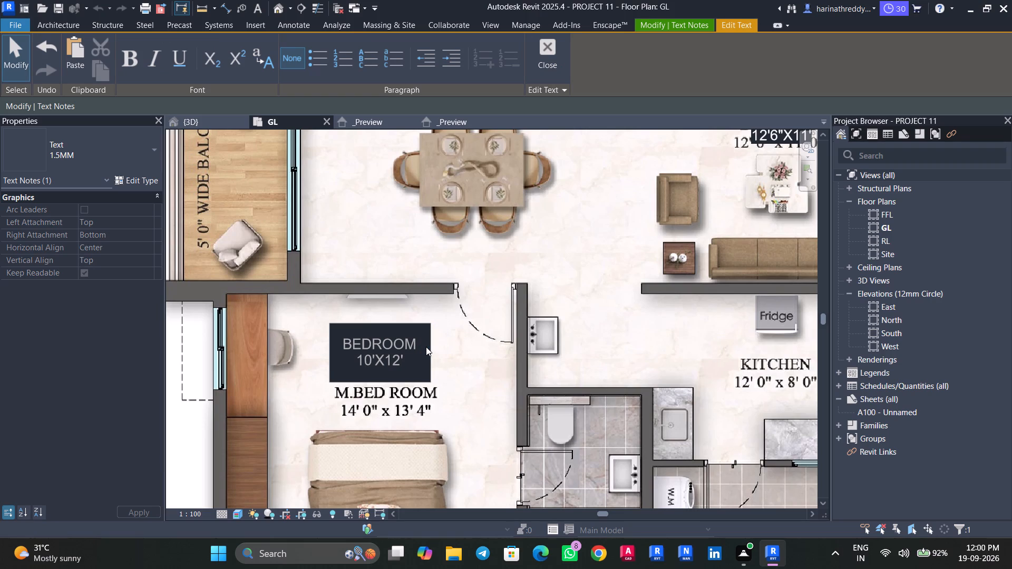
pyautogui.press('Left')
pyautogui.press('Left')
pyautogui.write('M.')
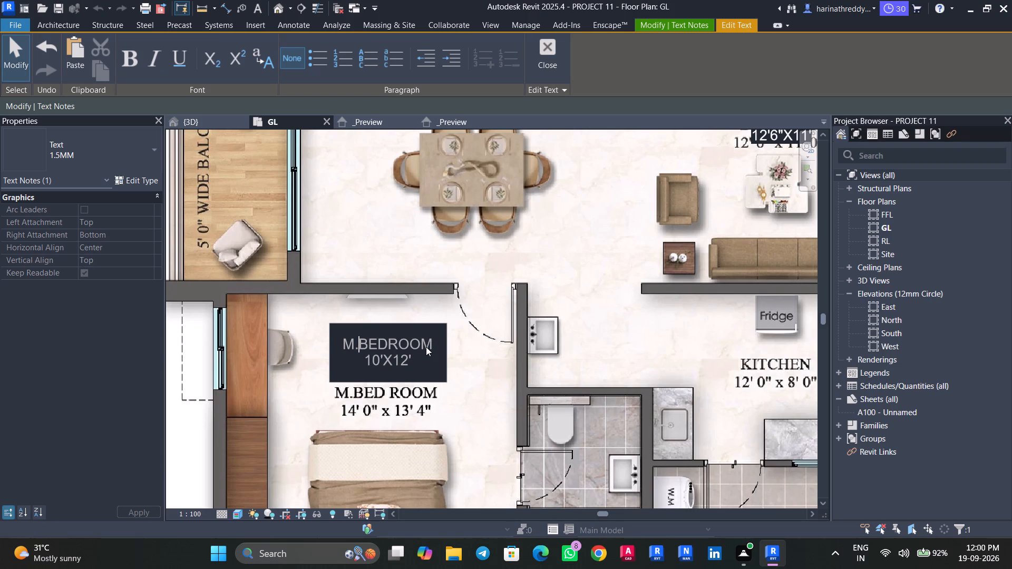
# Change the size line of the M.BEDROOM text note to 14'X13'4" and finish editing.
pyautogui.press('Down')
pyautogui.press('Right')
pyautogui.press('Right')
pyautogui.press('Right')
pyautogui.press('Right')
pyautogui.press('Right')
pyautogui.press('Right')
pyautogui.press('Right')
pyautogui.press('BackSpace')
pyautogui.press('BackSpace')
pyautogui.press('BackSpace')
pyautogui.press('BackSpace')
pyautogui.press('BackSpace')
pyautogui.press('BackSpace')
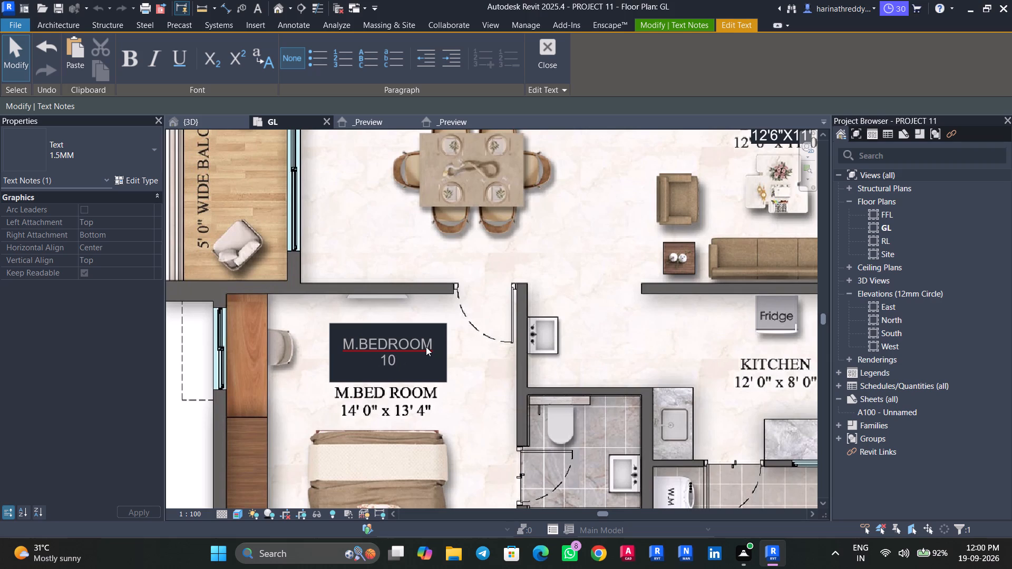
pyautogui.press('4')
pyautogui.press("'")
pyautogui.press('x')
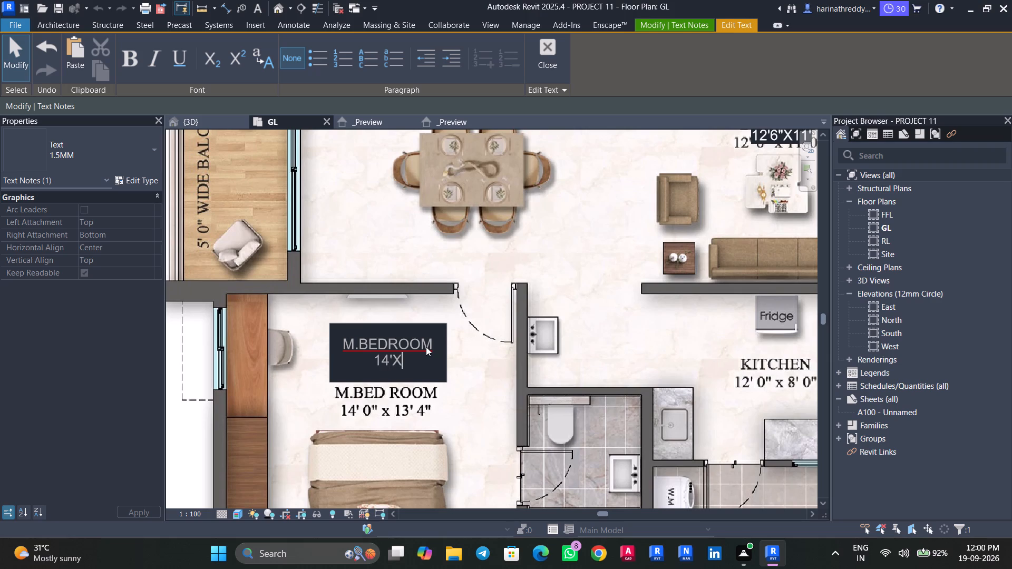
pyautogui.write('13')
pyautogui.press("'")
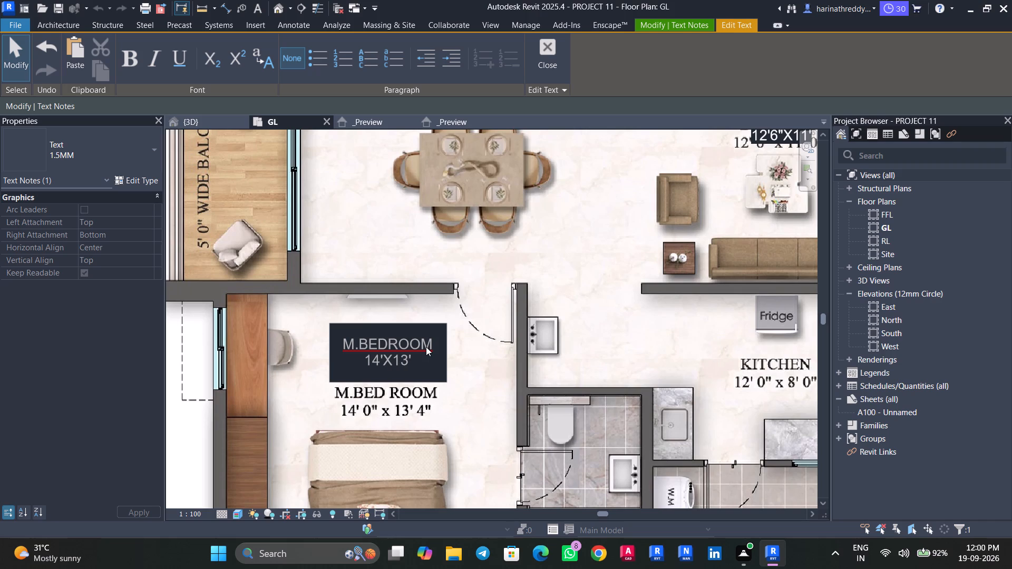
pyautogui.press('4')
pyautogui.hotkey('shift', '"')
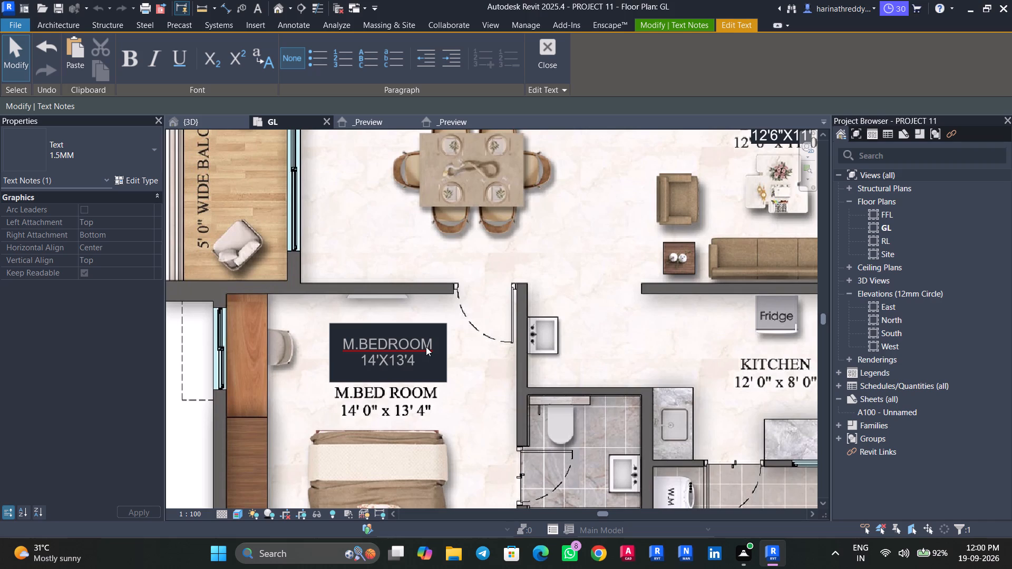
pyautogui.click(385, 312)
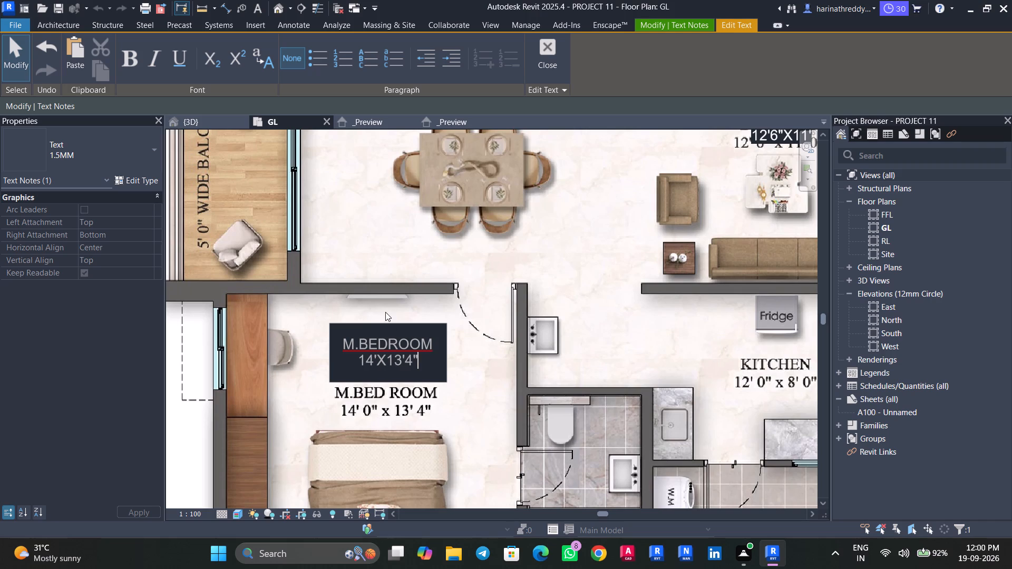
# Move the M.BEDROOM text note down onto the underlying M.BED ROOM label.
pyautogui.moveTo(331, 325); pyautogui.dragTo(332, 370)
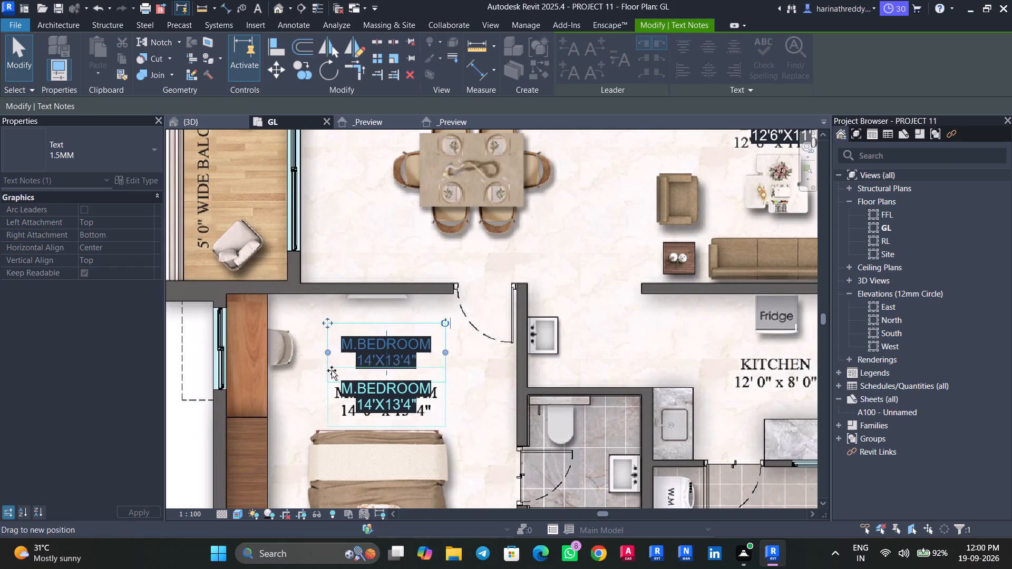
pyautogui.moveTo(332, 370); pyautogui.dragTo(332, 372)
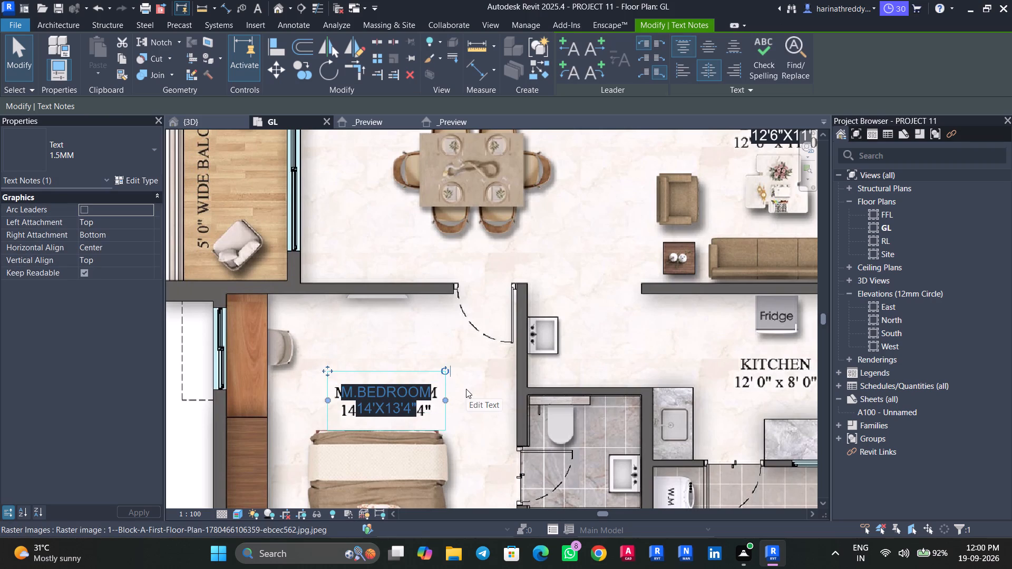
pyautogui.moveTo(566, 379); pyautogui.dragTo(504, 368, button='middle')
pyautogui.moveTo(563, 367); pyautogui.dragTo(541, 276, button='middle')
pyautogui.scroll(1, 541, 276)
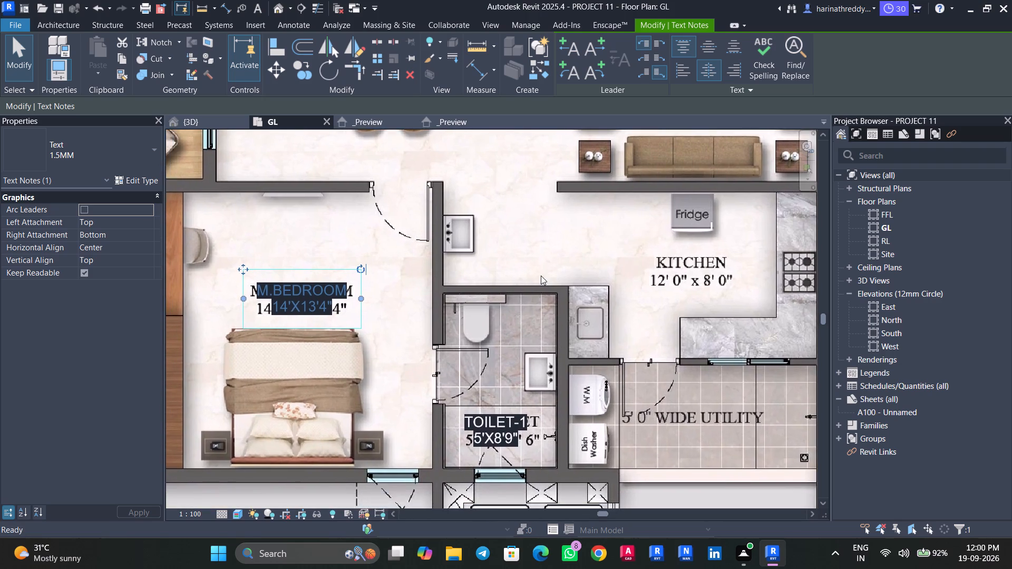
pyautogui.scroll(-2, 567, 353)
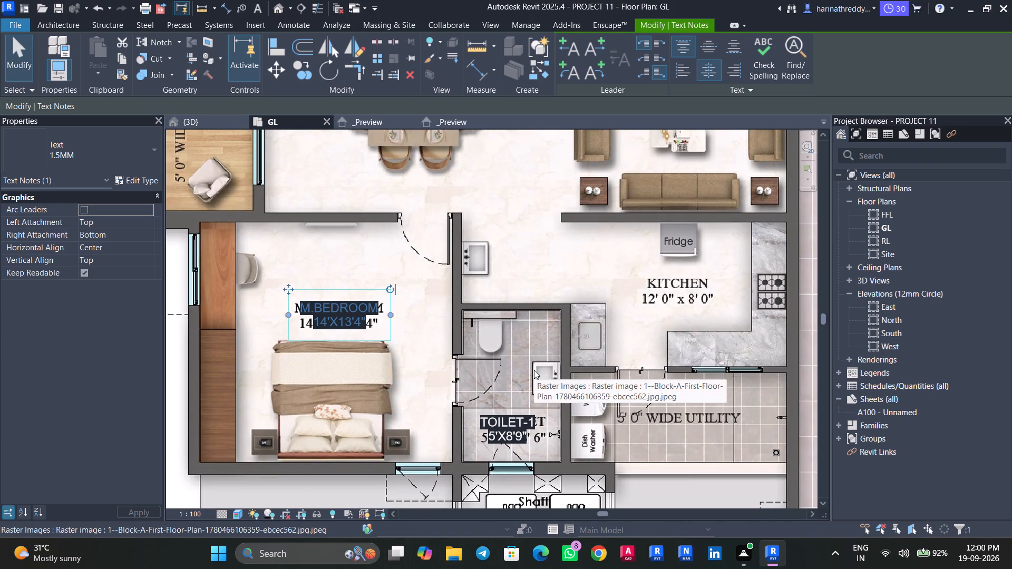
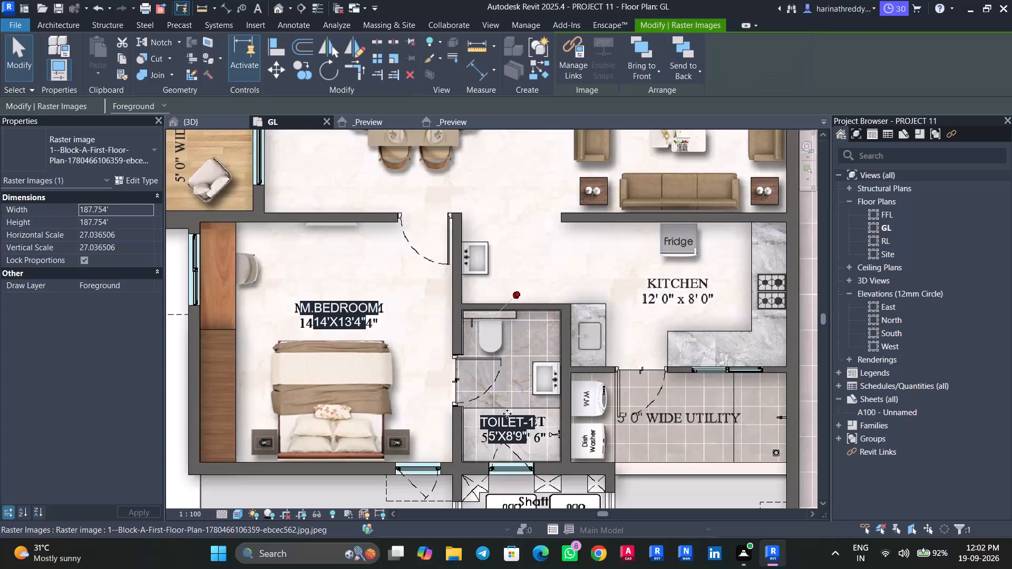
# Move the copied TOILET-1 text note in the master toilet up, clear of the underlying M.TOILET label.
pyautogui.press('Tab')
pyautogui.click(507, 414)
pyautogui.moveTo(473, 402); pyautogui.dragTo(473, 401)
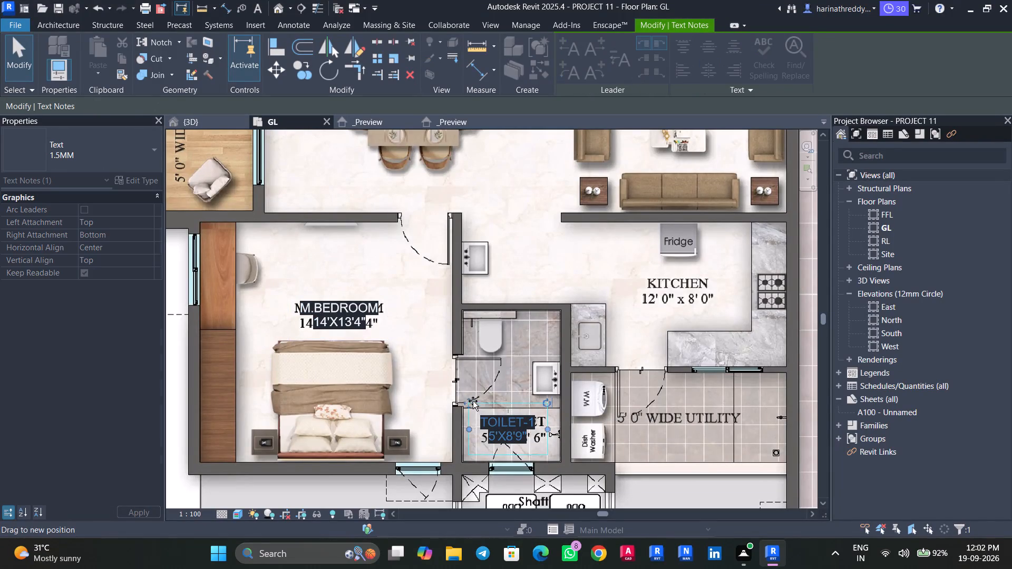
pyautogui.moveTo(473, 401); pyautogui.dragTo(464, 358)
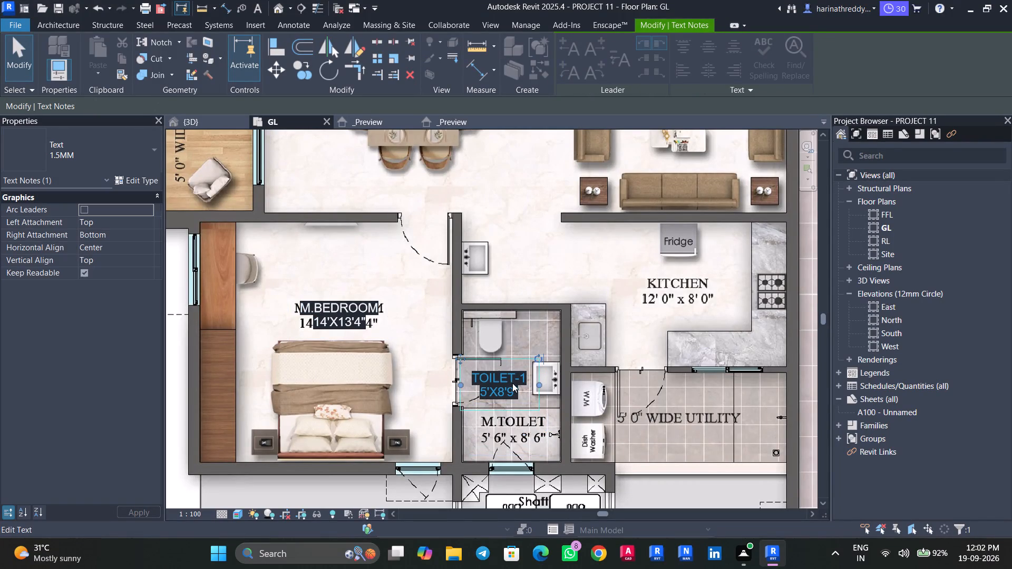
# Change the name in the copied TOILET-1 text note in the master toilet to M.TOILET.
pyautogui.tripleClick(526, 380)
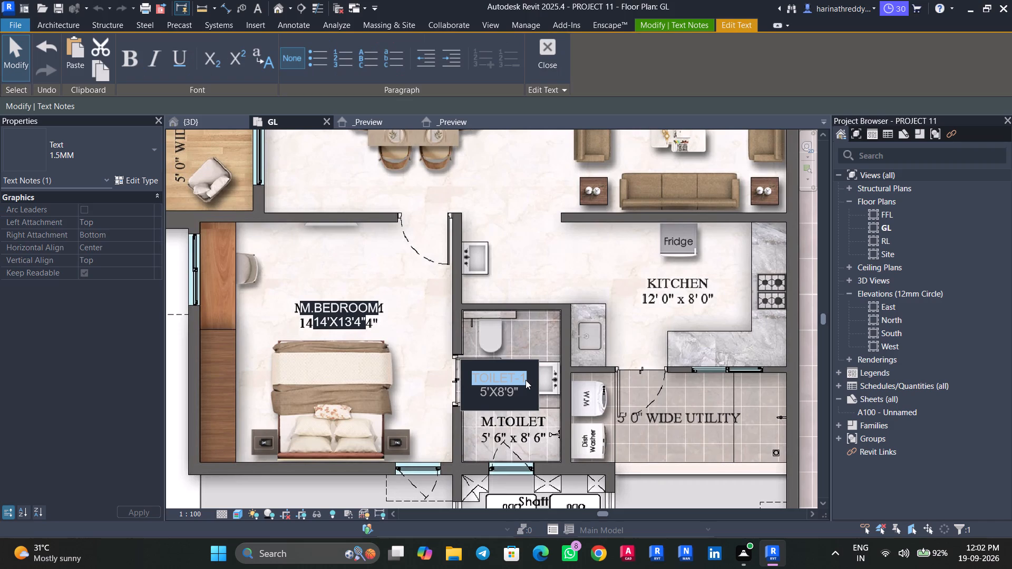
pyautogui.click(526, 380)
pyautogui.press('BackSpace')
pyautogui.press('BackSpace')
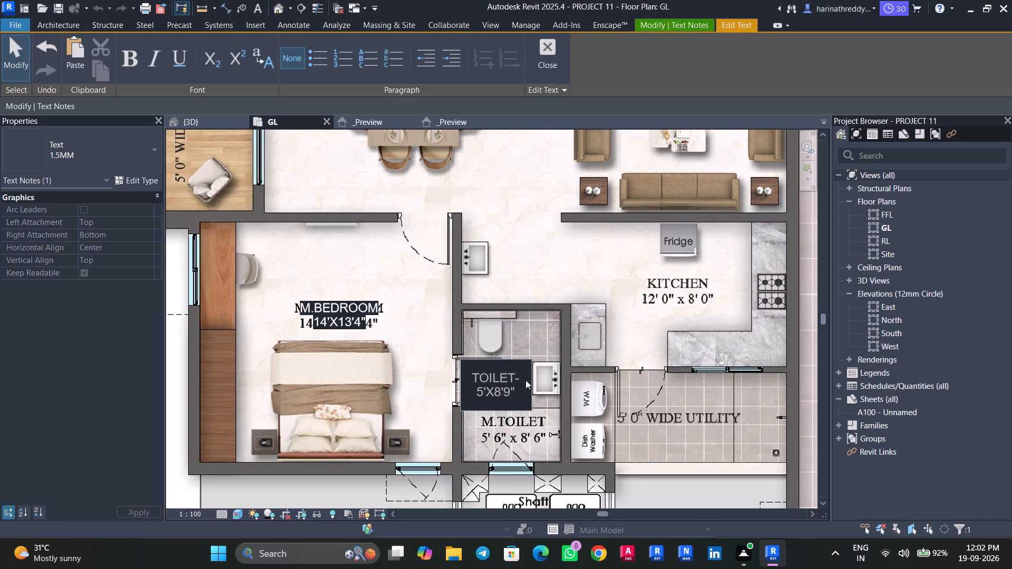
pyautogui.press('Left')
pyautogui.press('Left')
pyautogui.press('Left')
pyautogui.press('Left')
pyautogui.press('Left')
pyautogui.press('Left')
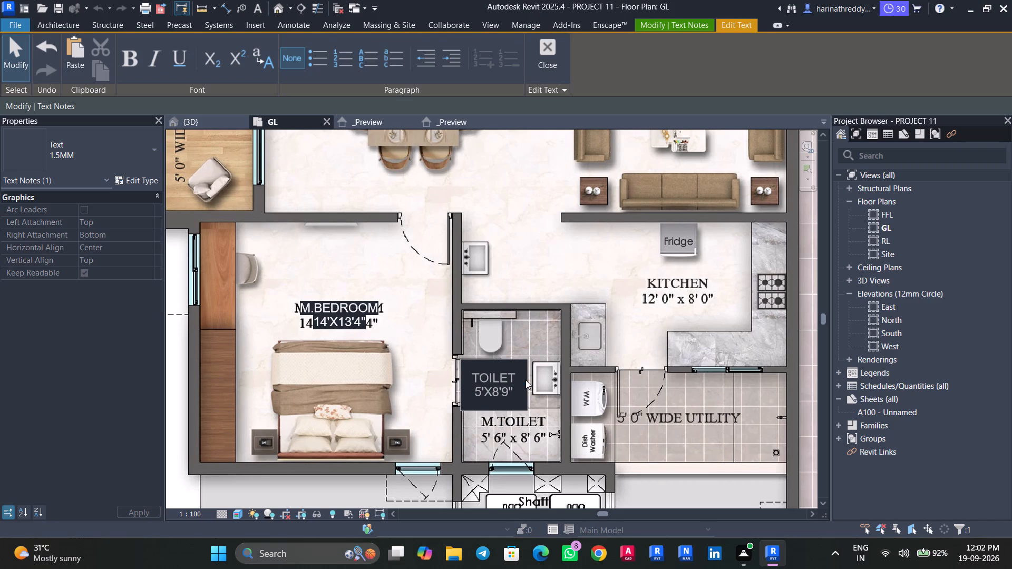
pyautogui.write('M.')
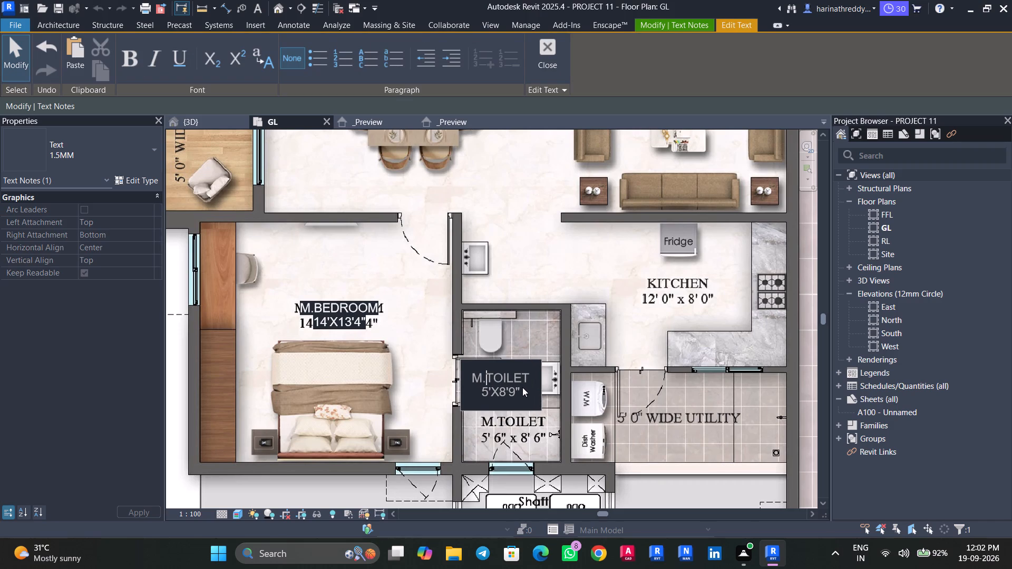
# Change the size line of the M.TOILET text note to 5'6"X8'6" and finish editing.
pyautogui.click(522, 387)
pyautogui.click(522, 387)
pyautogui.moveTo(522, 387); pyautogui.dragTo(499, 395)
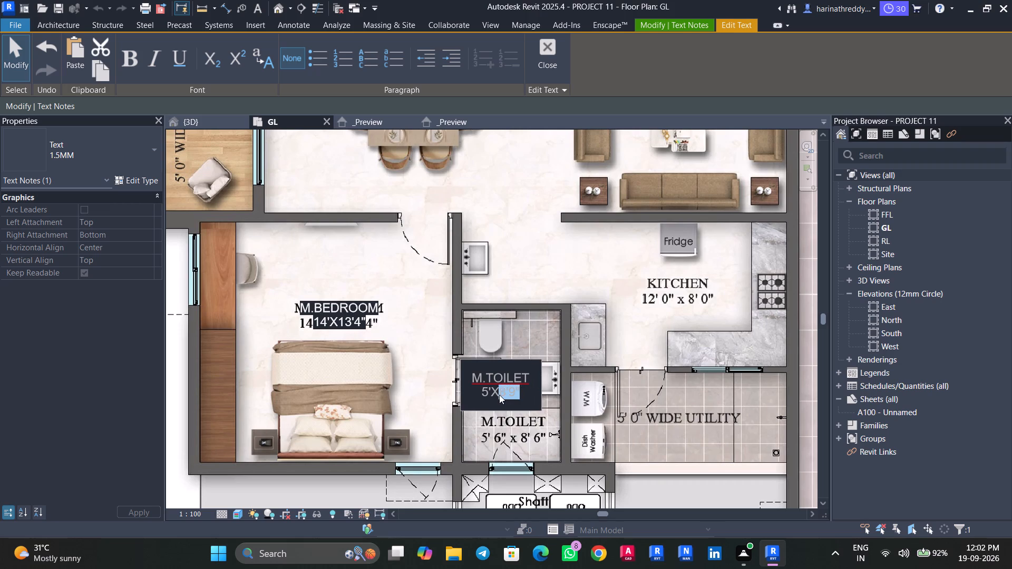
pyautogui.moveTo(499, 395); pyautogui.dragTo(495, 396)
pyautogui.click(517, 399)
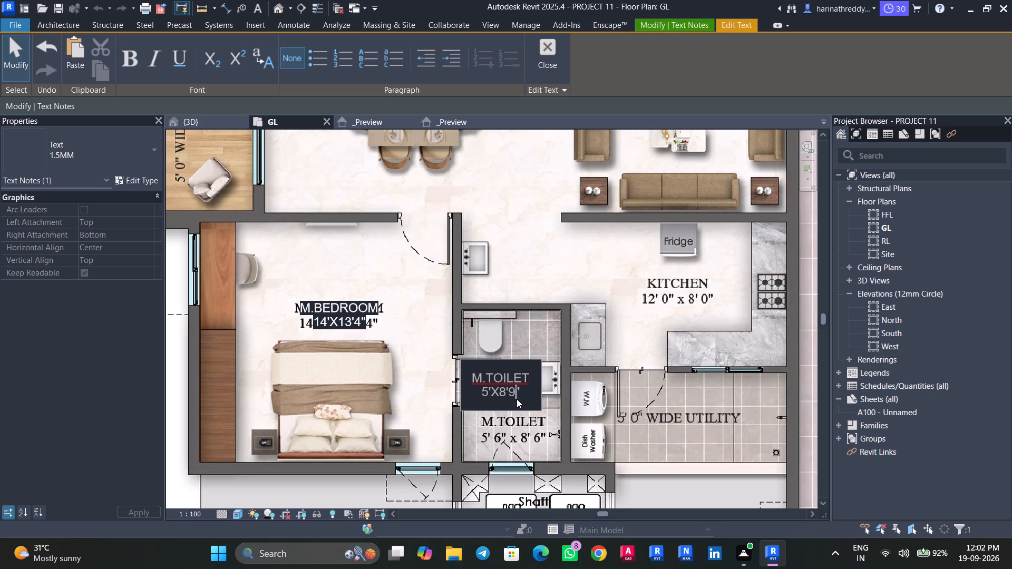
pyautogui.press('Left')
pyautogui.press('Left')
pyautogui.press('Left')
pyautogui.press('Left')
pyautogui.press('Left')
pyautogui.press('Right')
pyautogui.press('6')
pyautogui.hotkey('shift', '"')
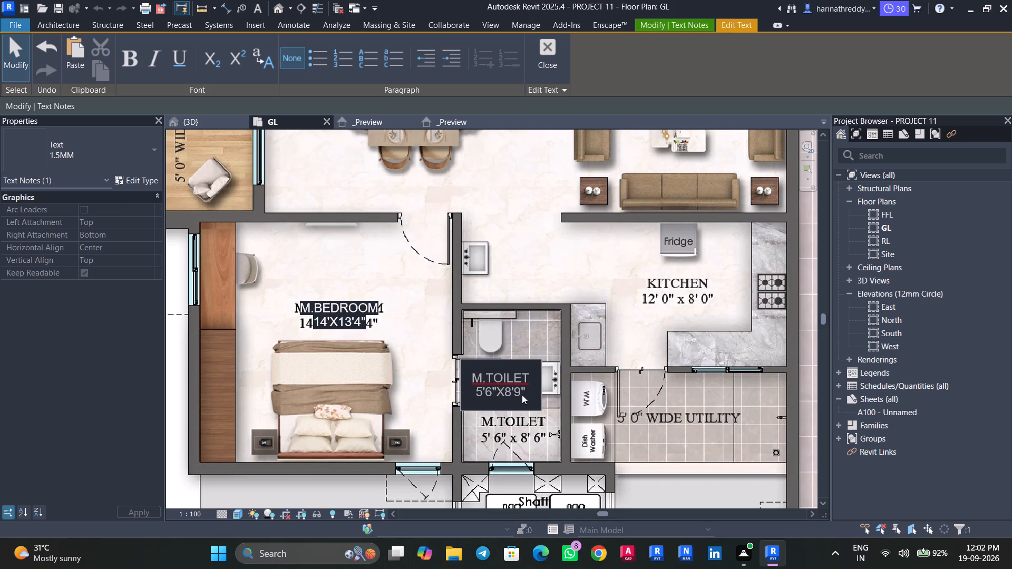
pyautogui.press('Right')
pyautogui.press('Right')
pyautogui.press('Right')
pyautogui.press('Right')
pyautogui.press('BackSpace')
pyautogui.press('6')
pyautogui.click(527, 338)
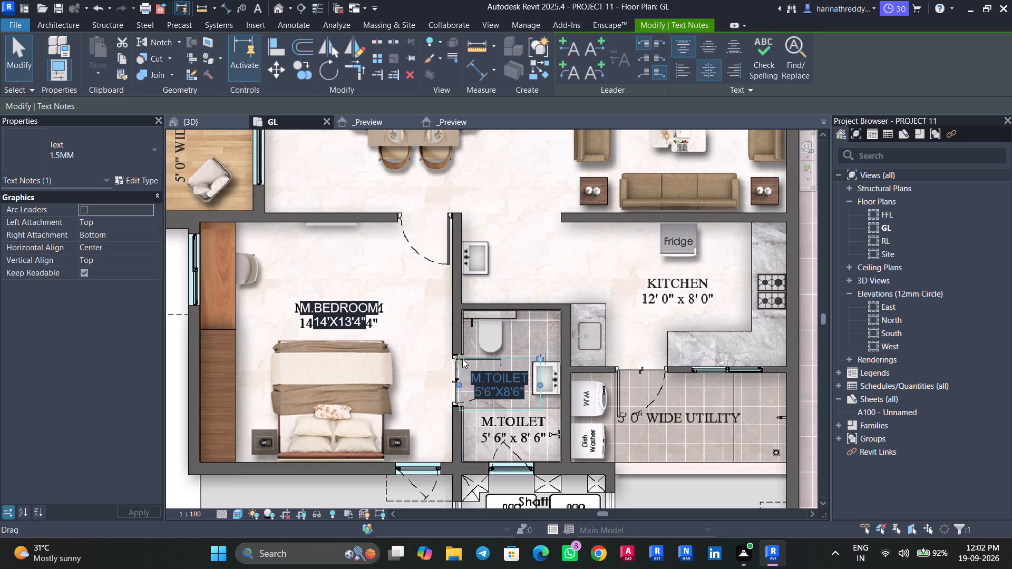
# Move the M.TOILET text note down onto the underlying M.TOILET label.
pyautogui.moveTo(462, 359); pyautogui.dragTo(476, 403)
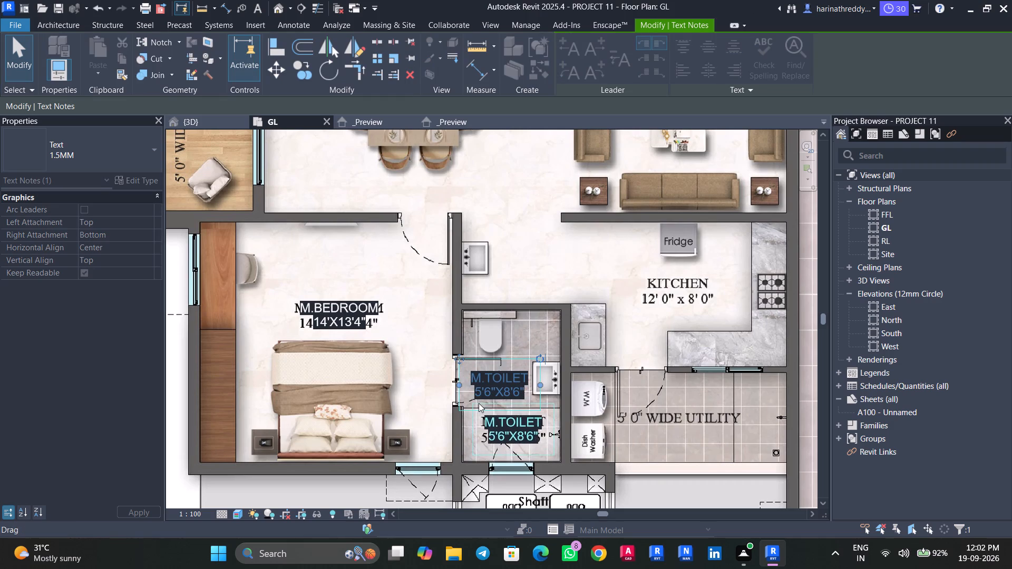
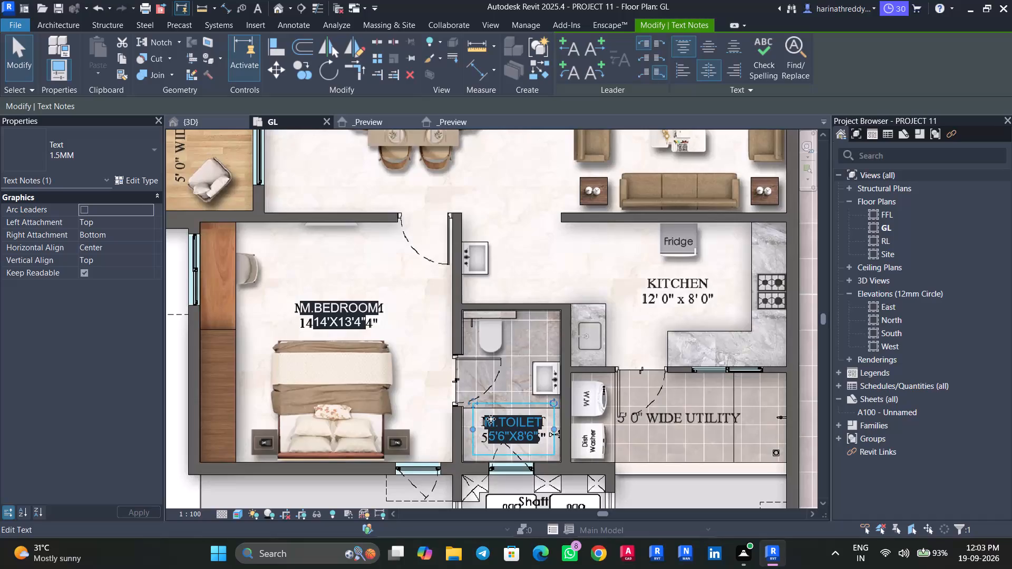
# Copy the M.TOILET text note into the kitchen below the KITCHEN label, and copy it again onto the utility label.
pyautogui.keyDown('ctrl'); pyautogui.moveTo(491, 419); pyautogui.dragTo(650, 314); pyautogui.keyUp('ctrl')
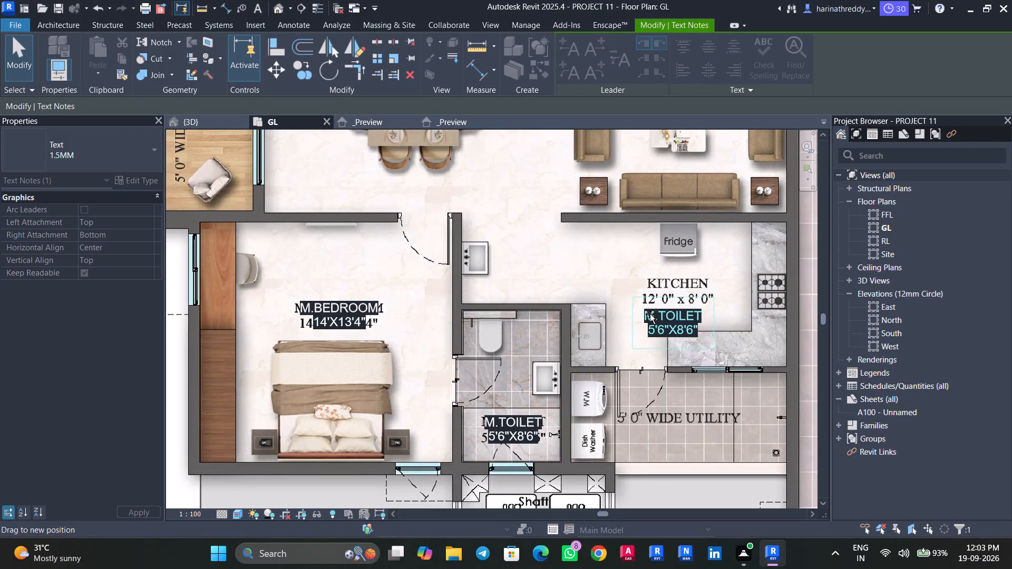
pyautogui.keyDown('ctrl'); pyautogui.moveTo(650, 314); pyautogui.dragTo(615, 322); pyautogui.keyUp('ctrl')
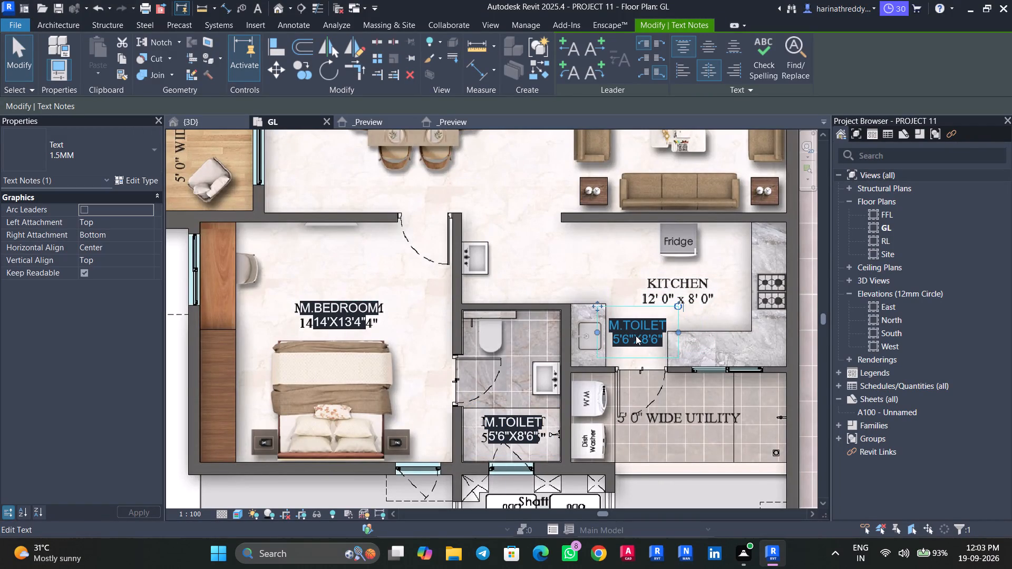
pyautogui.keyDown('ctrl'); pyautogui.moveTo(636, 336); pyautogui.dragTo(680, 420); pyautogui.keyUp('ctrl')
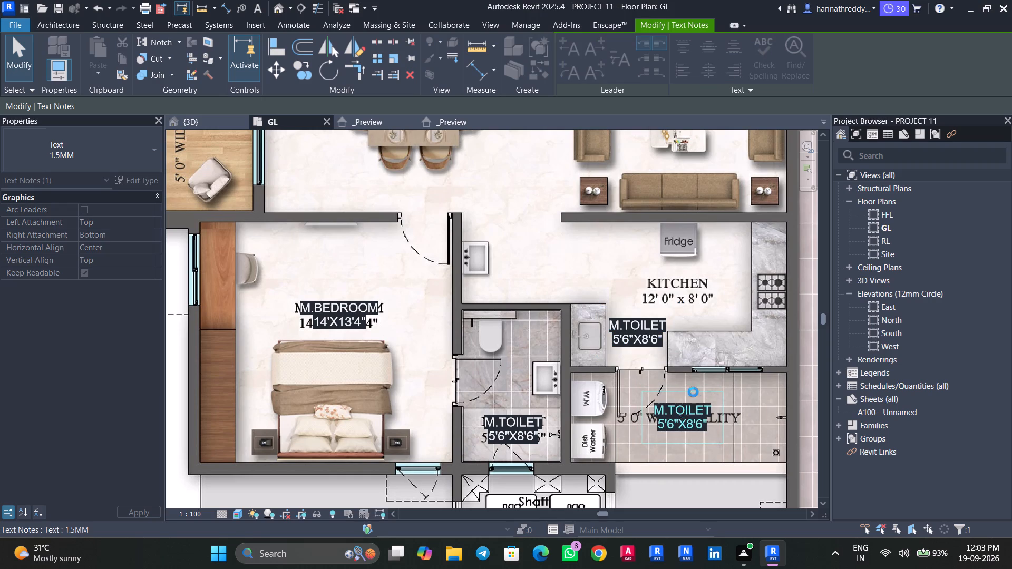
# Change the name in the copied M.TOILET text note in the kitchen to KITCHEN.
pyautogui.moveTo(509, 327); pyautogui.dragTo(366, 361, button='middle')
pyautogui.click(500, 368)
pyautogui.click(500, 368)
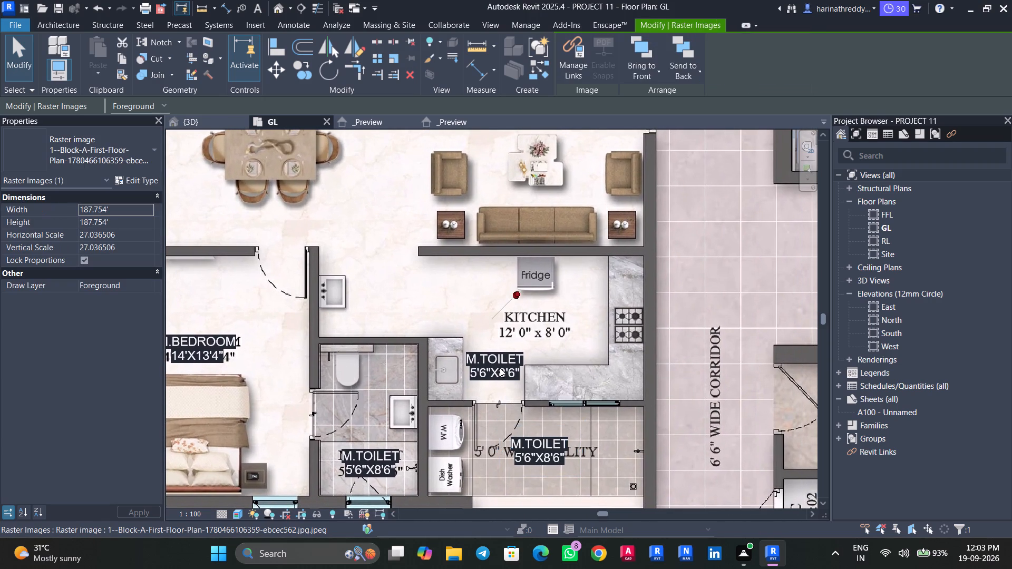
pyautogui.press('Tab')
pyautogui.click(500, 368)
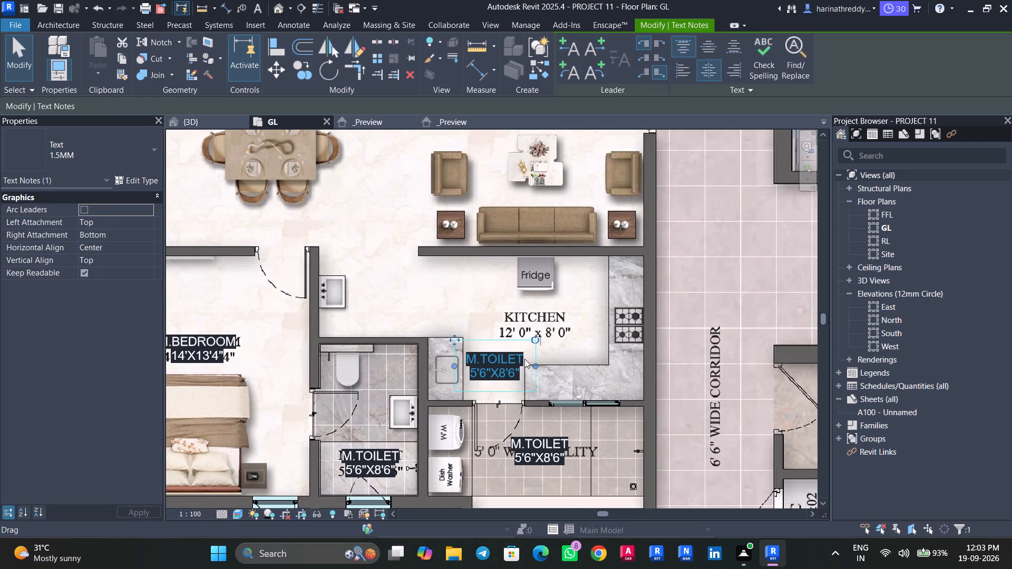
pyautogui.doubleClick(524, 359)
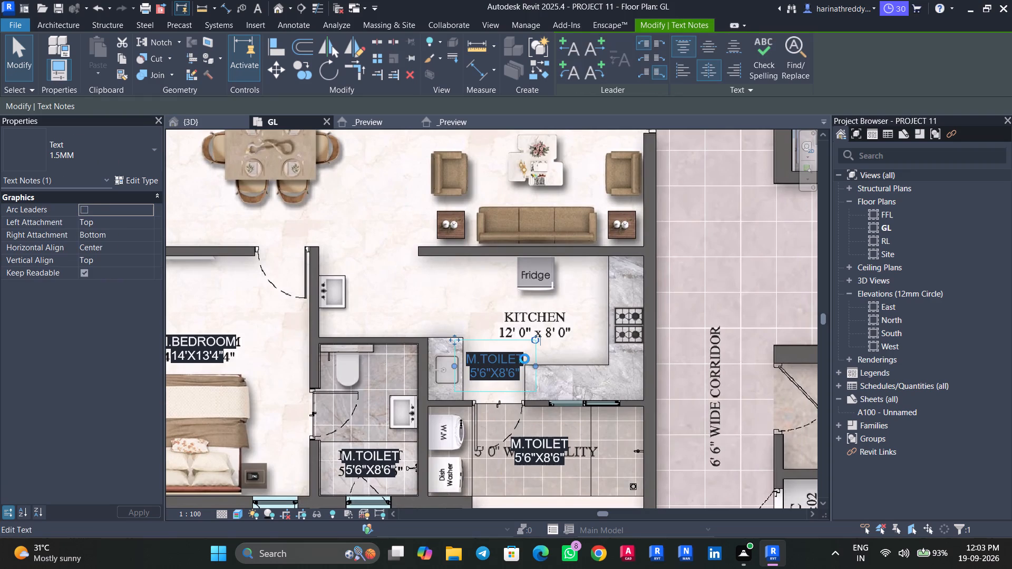
pyautogui.click(524, 359)
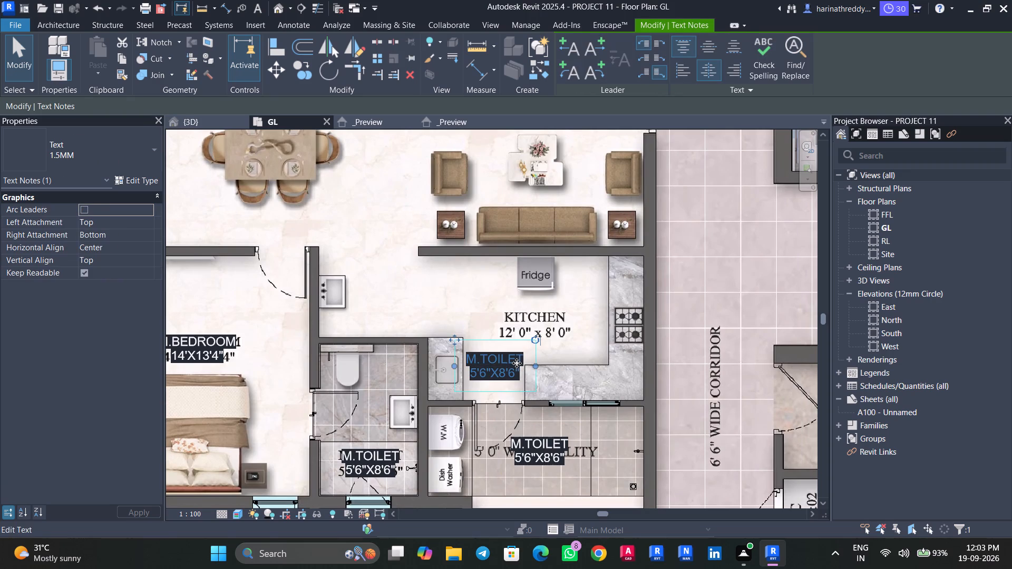
pyautogui.doubleClick(517, 363)
pyautogui.click(527, 359)
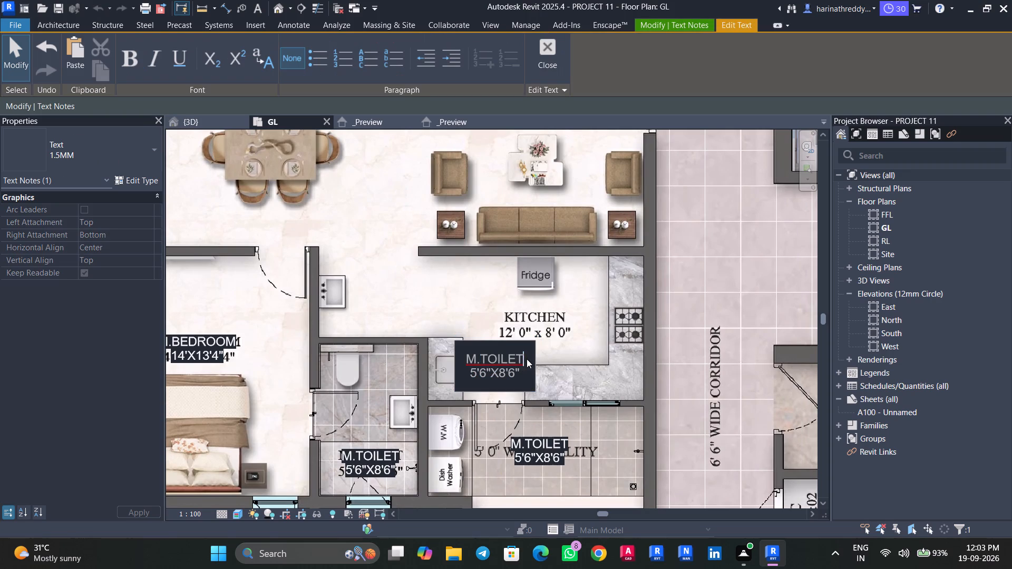
pyautogui.moveTo(527, 359); pyautogui.dragTo(474, 359)
pyautogui.doubleClick(510, 359)
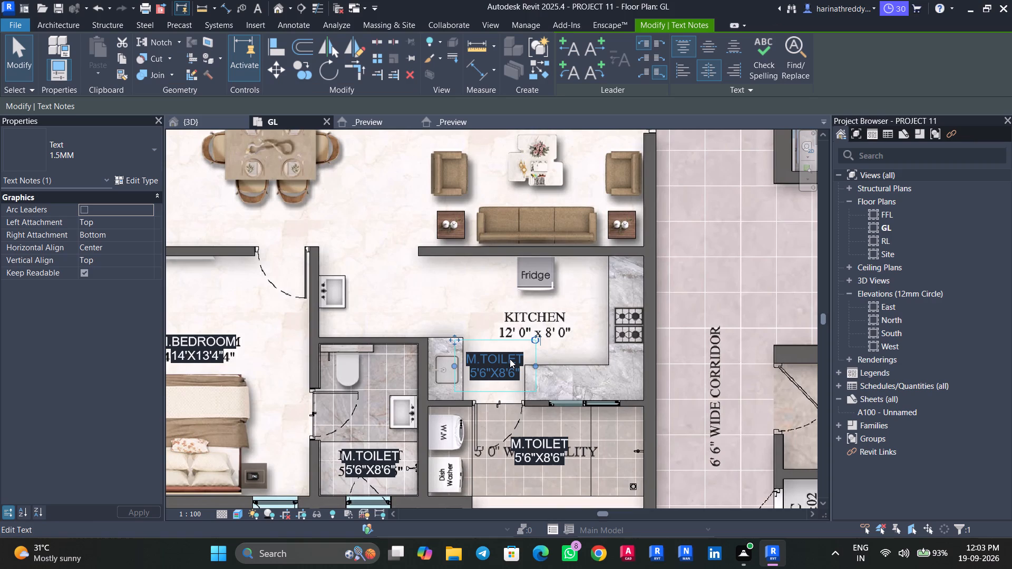
pyautogui.moveTo(524, 360); pyautogui.dragTo(459, 362)
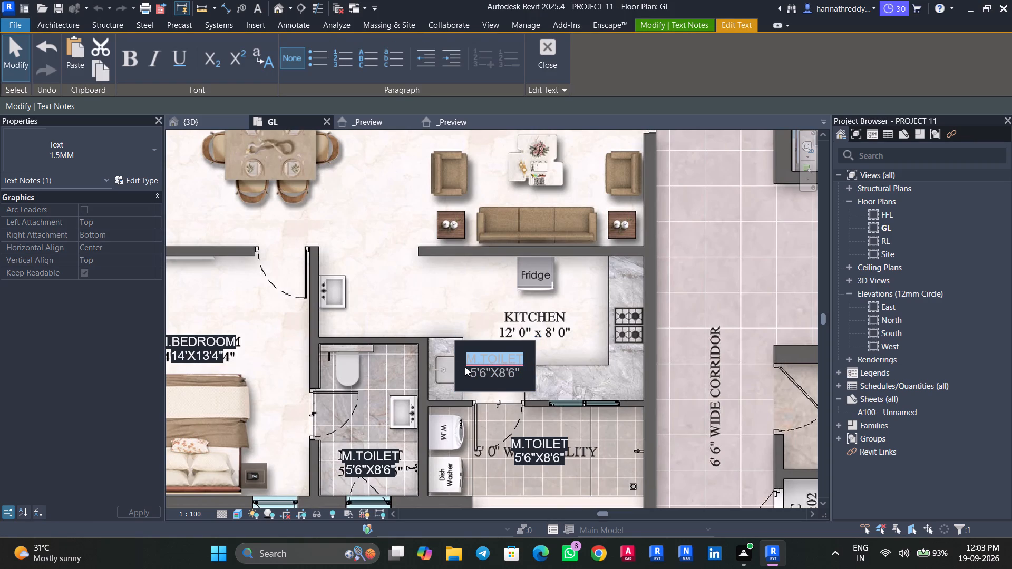
pyautogui.write('KITCHEN')
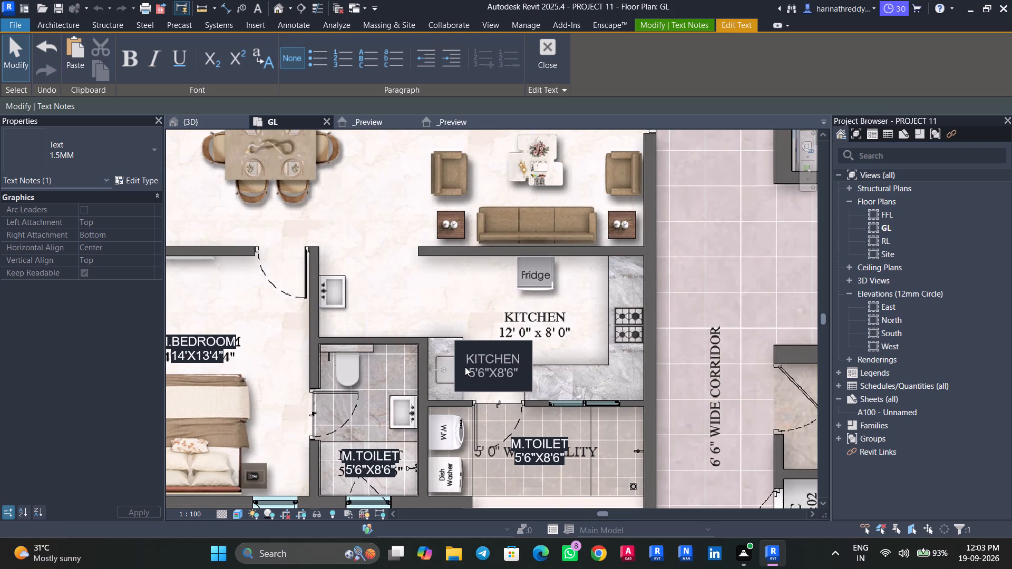
# Change the size line of the KITCHEN text note to 12'X8' and finish editing.
pyautogui.press('Down')
pyautogui.press('BackSpace')
pyautogui.press('BackSpace')
pyautogui.press('Left')
pyautogui.press('Left')
pyautogui.press('Left')
pyautogui.press('BackSpace')
pyautogui.press('BackSpace')
pyautogui.press('BackSpace')
pyautogui.press('BackSpace')
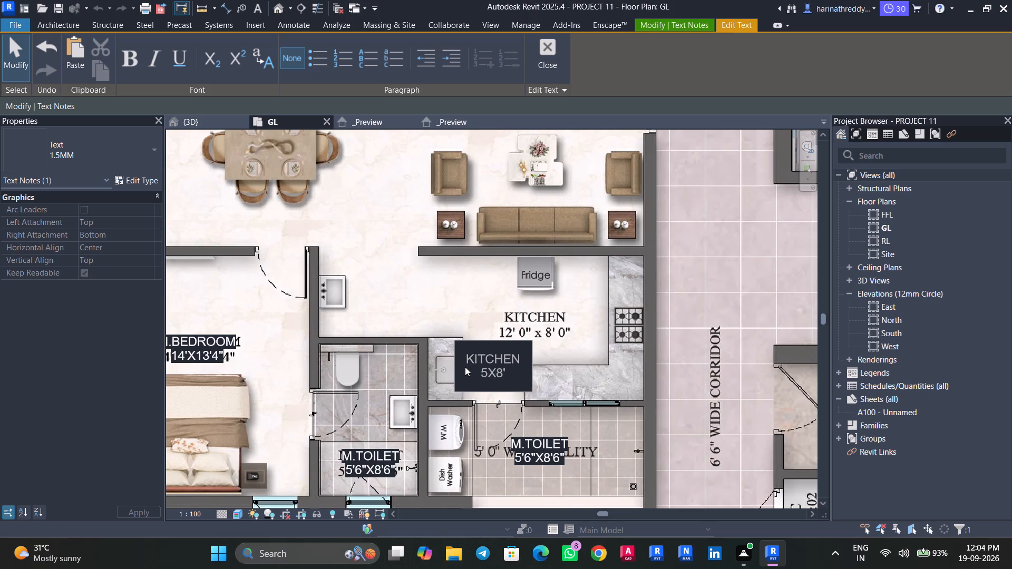
pyautogui.write('12')
pyautogui.press("'")
pyautogui.scroll(1, 465, 367)
pyautogui.click(474, 307)
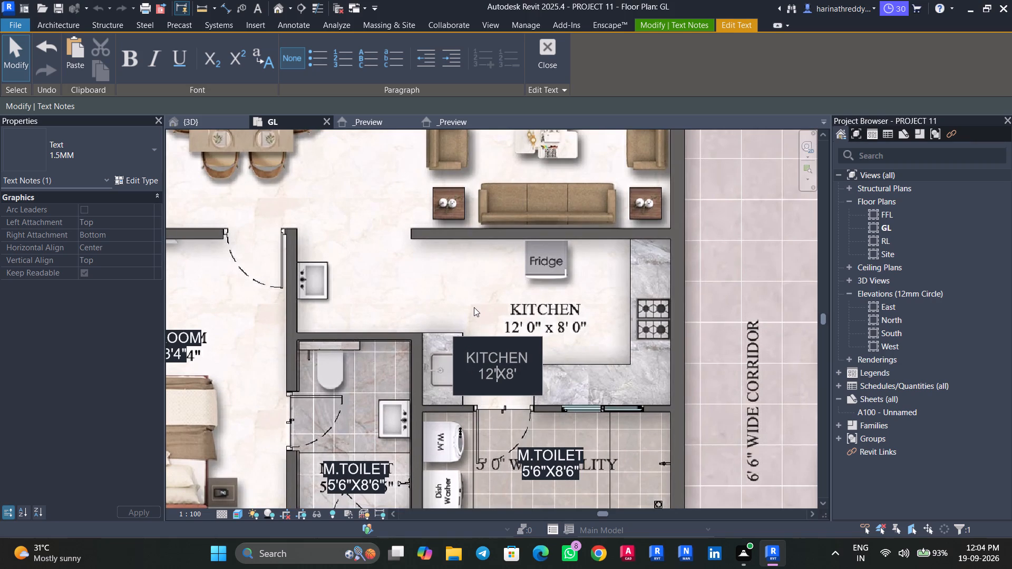
# Move the KITCHEN text note up onto the underlying KITCHEN label.
pyautogui.moveTo(455, 333); pyautogui.dragTo(505, 289)
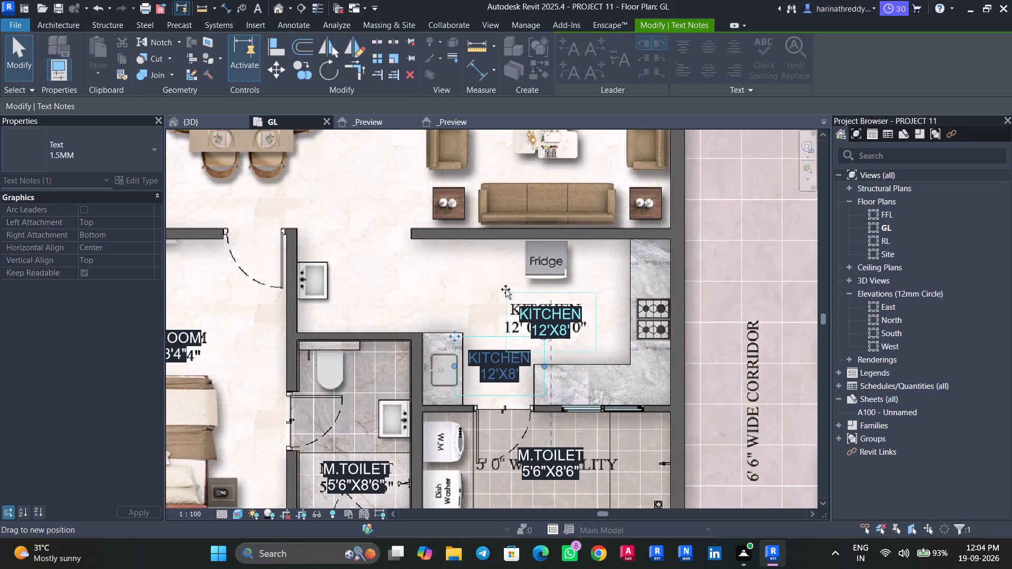
pyautogui.moveTo(505, 289); pyautogui.dragTo(498, 287)
# Move the copied M.TOILET text note in the utility up, clear of the underlying utility label.
pyautogui.scroll(-2, 566, 445)
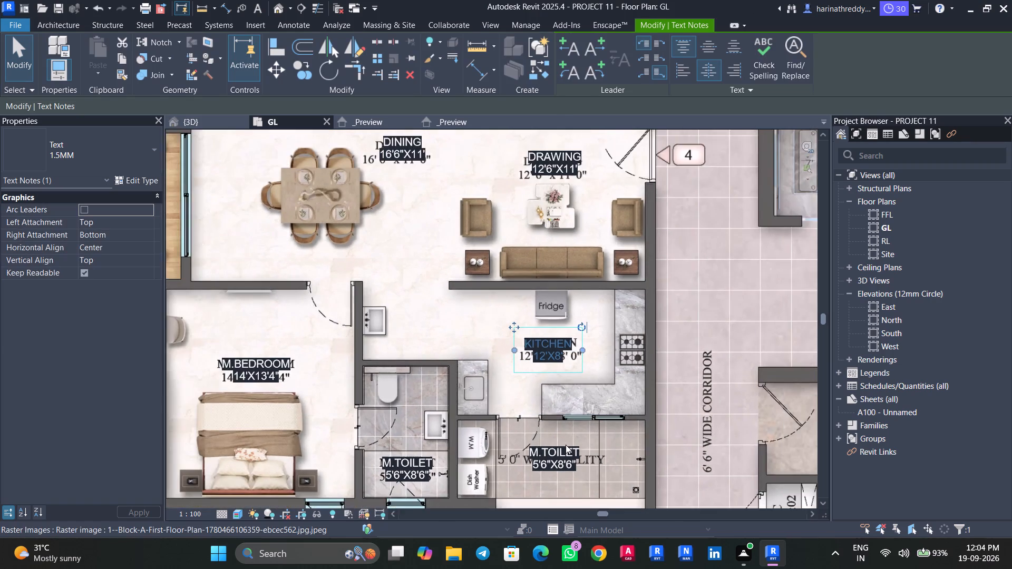
pyautogui.moveTo(566, 445); pyautogui.dragTo(473, 363, button='middle')
pyautogui.scroll(-1, 548, 428)
pyautogui.scroll(4, 472, 376)
pyautogui.click(454, 380)
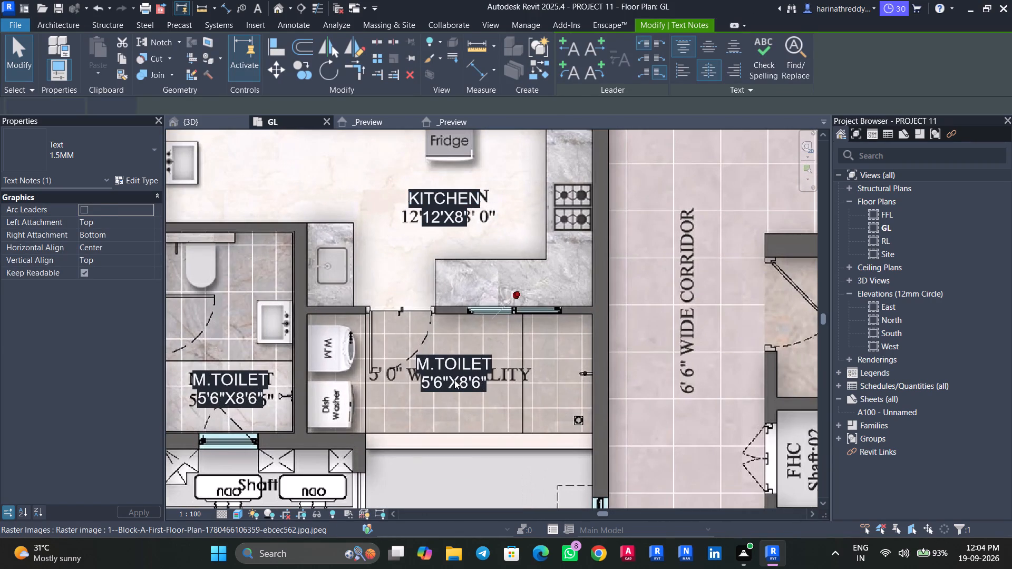
pyautogui.press('Tab')
pyautogui.click(459, 381)
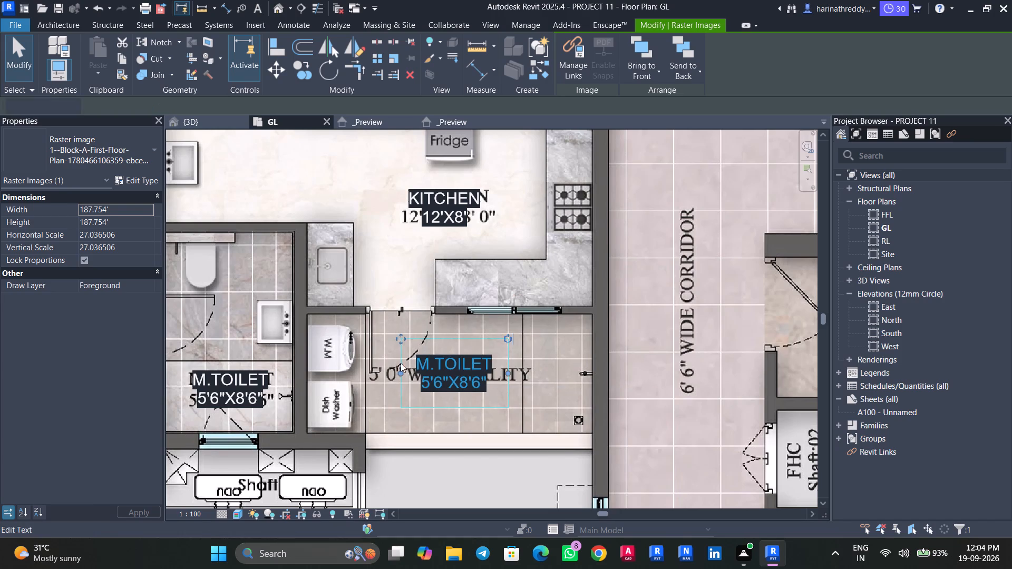
pyautogui.moveTo(400, 337); pyautogui.dragTo(387, 290)
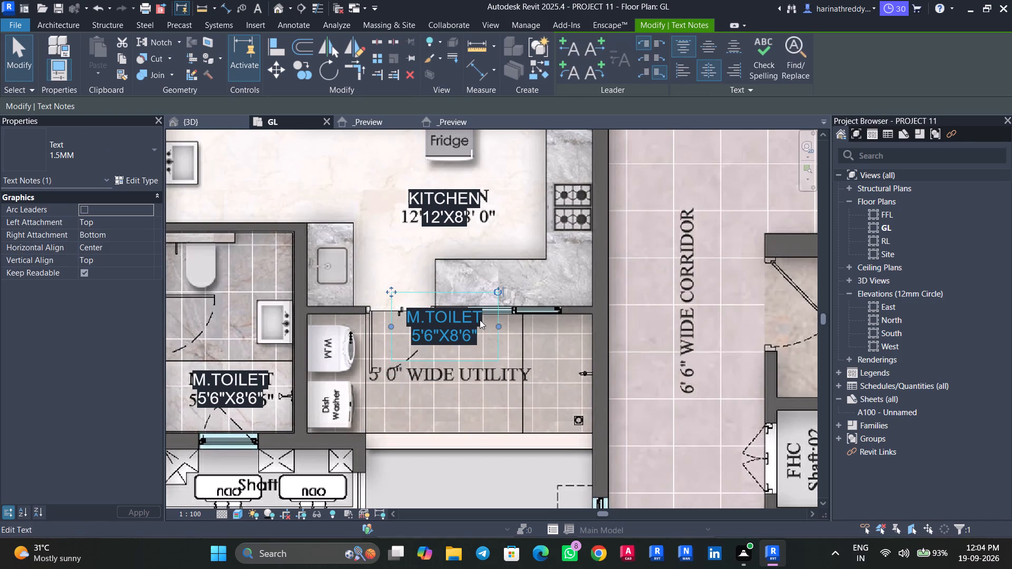
# Change the name in the copied M.TOILET text note above the utility label to WIDE UTILITY.
pyautogui.doubleClick(480, 320)
pyautogui.moveTo(483, 318); pyautogui.dragTo(474, 318)
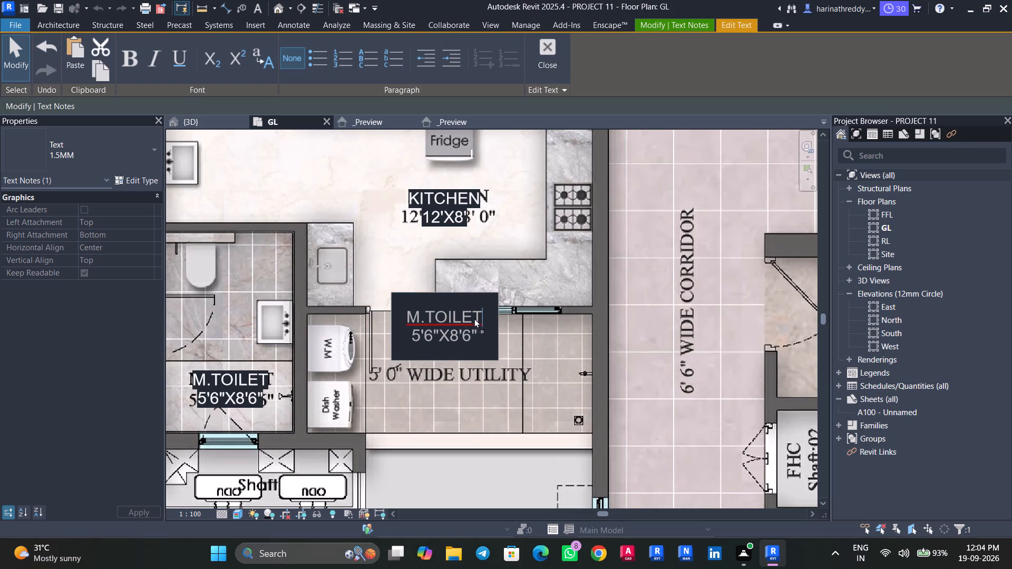
pyautogui.moveTo(474, 318); pyautogui.dragTo(433, 319)
pyautogui.moveTo(482, 317); pyautogui.dragTo(406, 317)
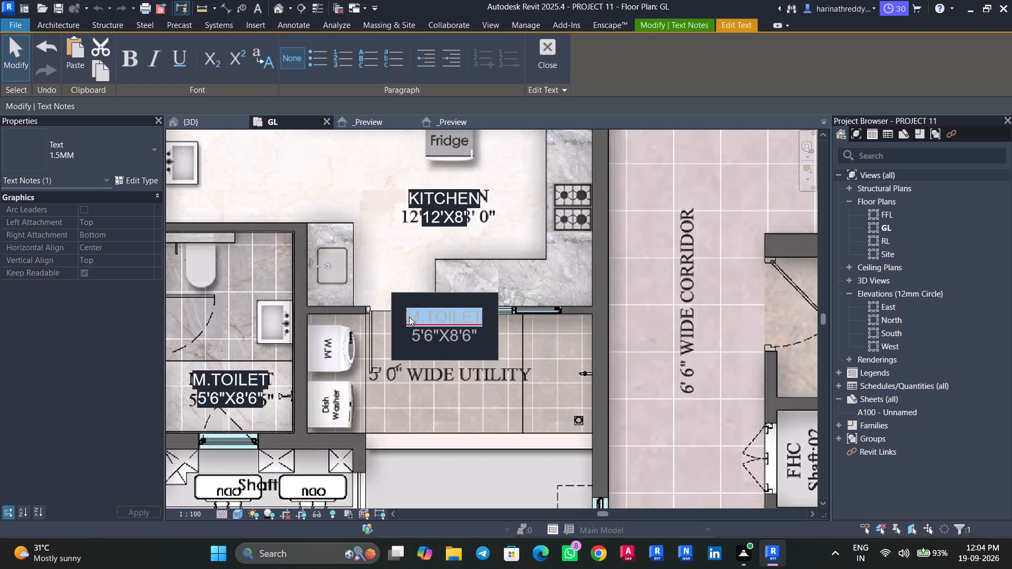
pyautogui.write('WIDE')
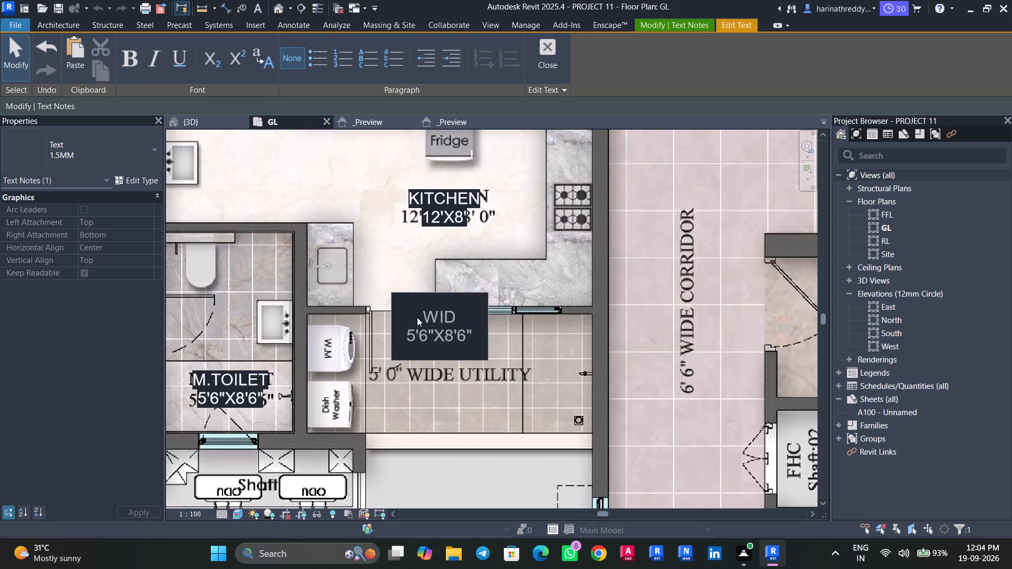
pyautogui.press('space')
pyautogui.write('UTILITY')
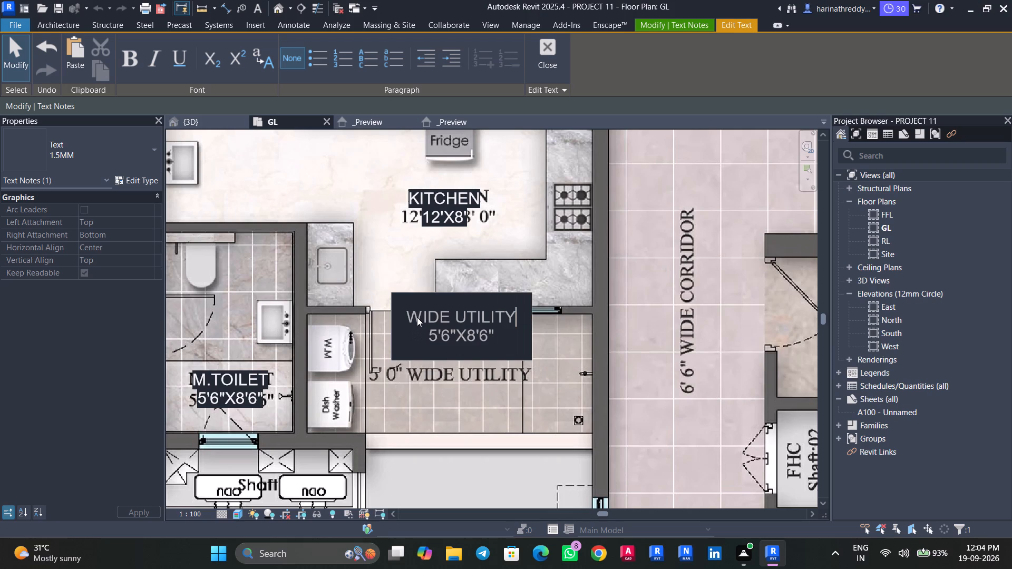
# Shorten the size line of the WIDE UTILITY text note to 5' and finish editing.
pyautogui.press('Down')
pyautogui.press('BackSpace')
pyautogui.press('BackSpace')
pyautogui.press('BackSpace')
pyautogui.press('BackSpace')
pyautogui.press('BackSpace')
pyautogui.press('BackSpace')
pyautogui.press('BackSpace')
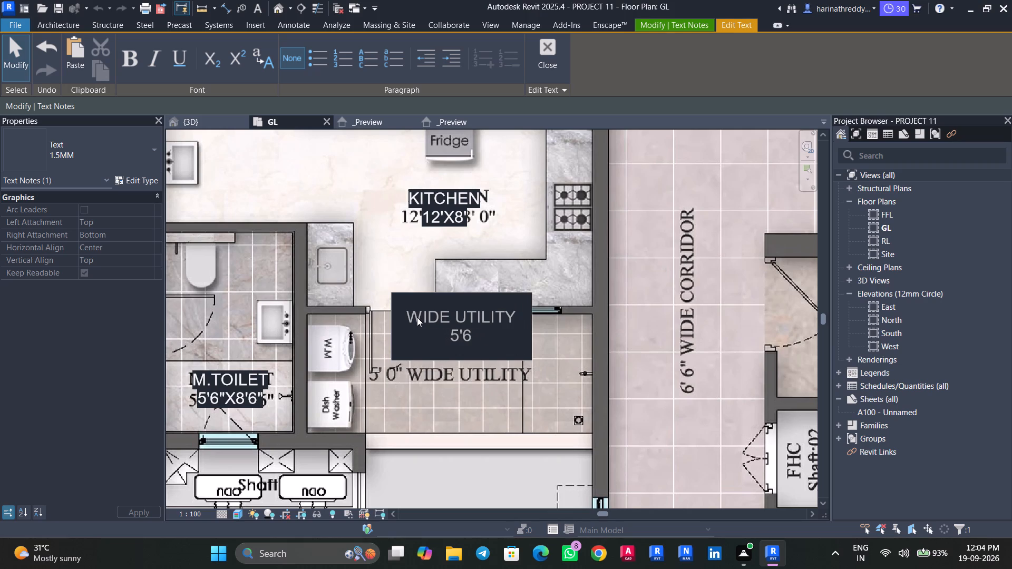
pyautogui.click(437, 261)
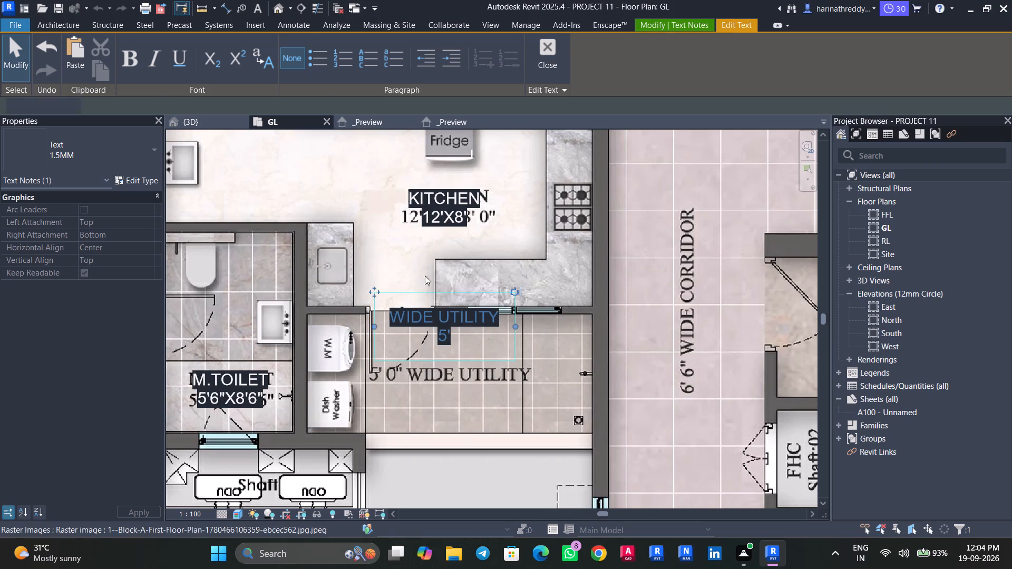
# Move the WIDE UTILITY text note down onto the underlying utility label.
pyautogui.moveTo(377, 290); pyautogui.dragTo(376, 347)
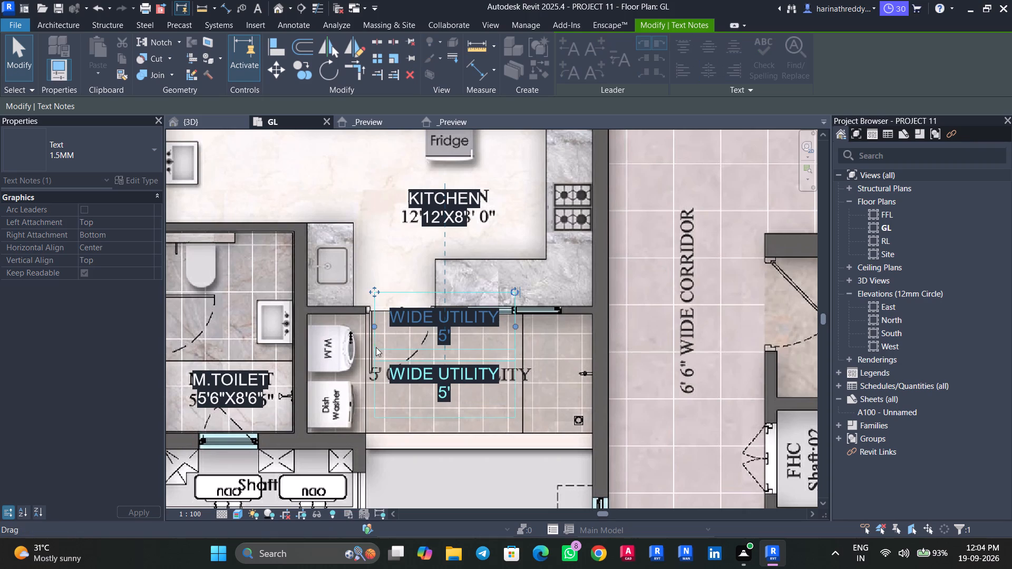
# Review the placed room text notes across the apartment, including the bedrooms, toilets, dining, drawing and kitchen areas.
pyautogui.scroll(-8, 396, 309)
pyautogui.moveTo(366, 283); pyautogui.dragTo(453, 316, button='middle')
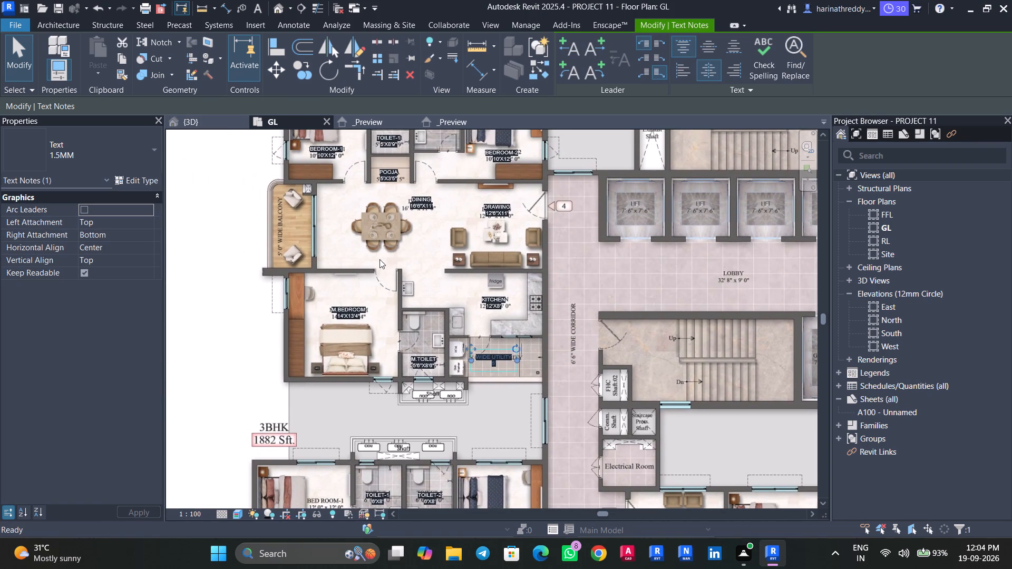
pyautogui.scroll(1, 406, 221)
pyautogui.moveTo(406, 221); pyautogui.dragTo(372, 299, button='middle')
pyautogui.scroll(5, 461, 272)
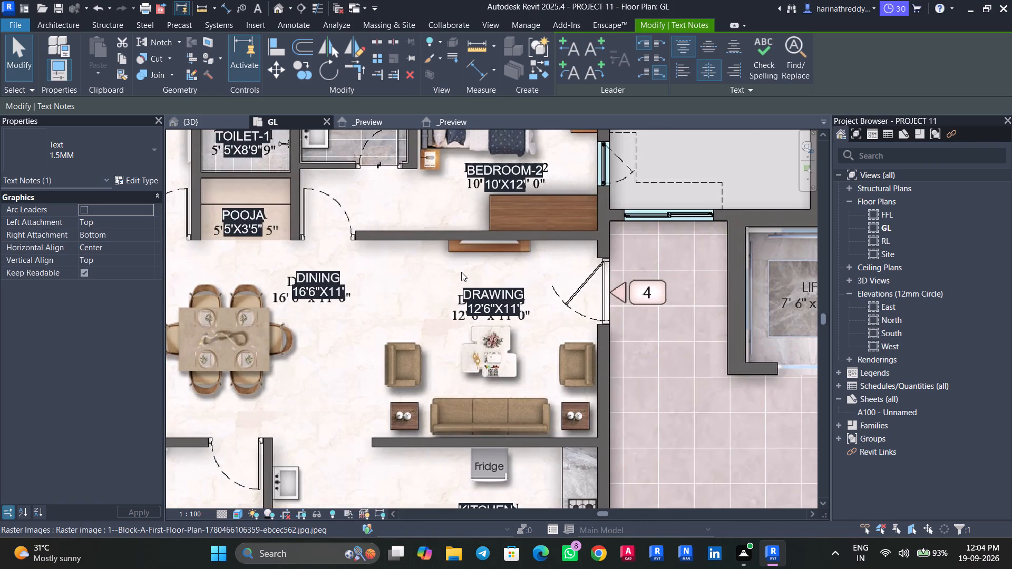
pyautogui.click(464, 304)
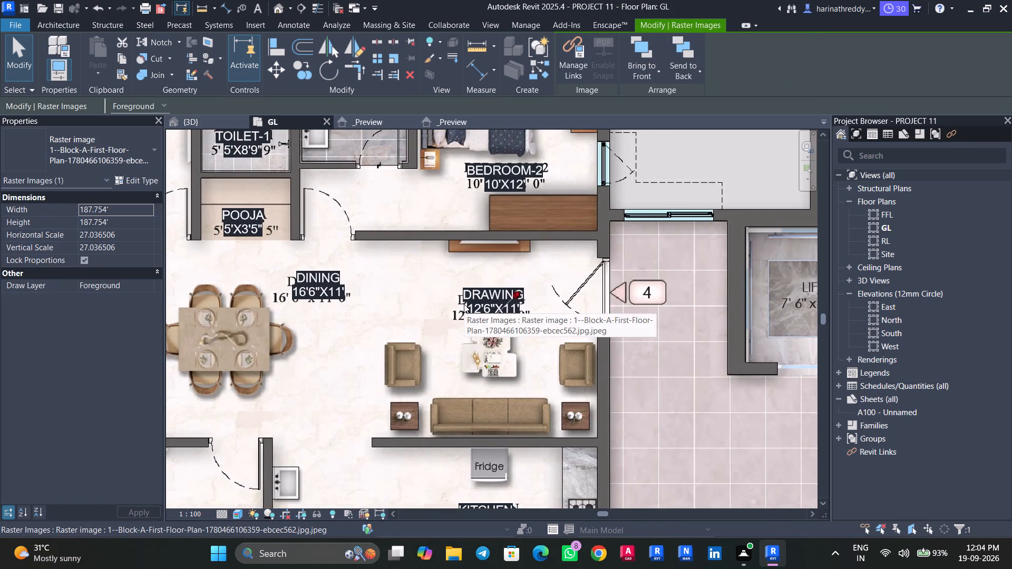
pyautogui.press('Escape')
pyautogui.scroll(-4, 502, 335)
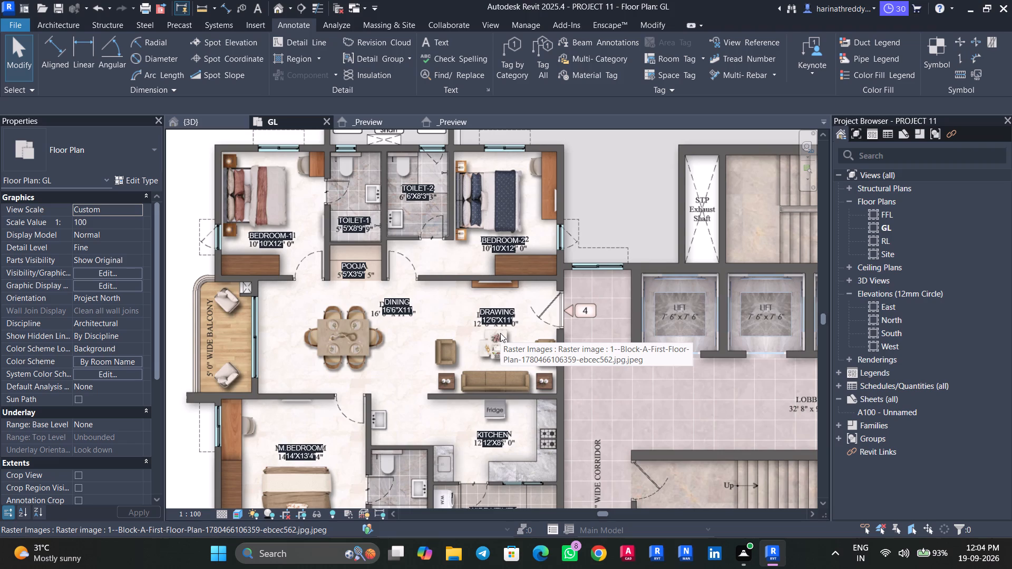
pyautogui.moveTo(500, 333); pyautogui.dragTo(455, 327, button='middle')
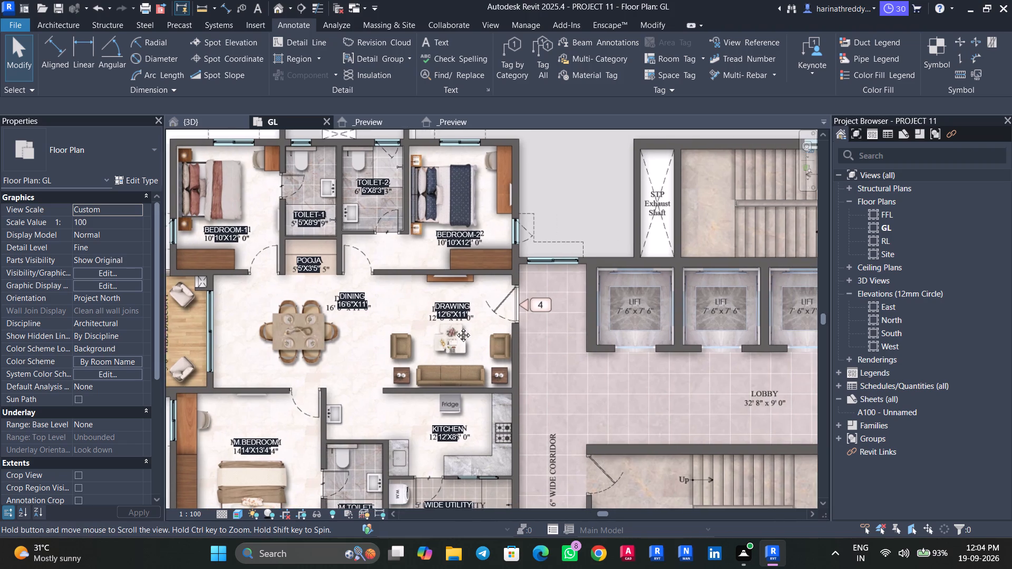
# Copy the WIDE UTILITY text note from the utility area into the balcony beside the dining room.
pyautogui.moveTo(455, 327); pyautogui.dragTo(510, 198, button='middle')
pyautogui.middleClick(510, 198)
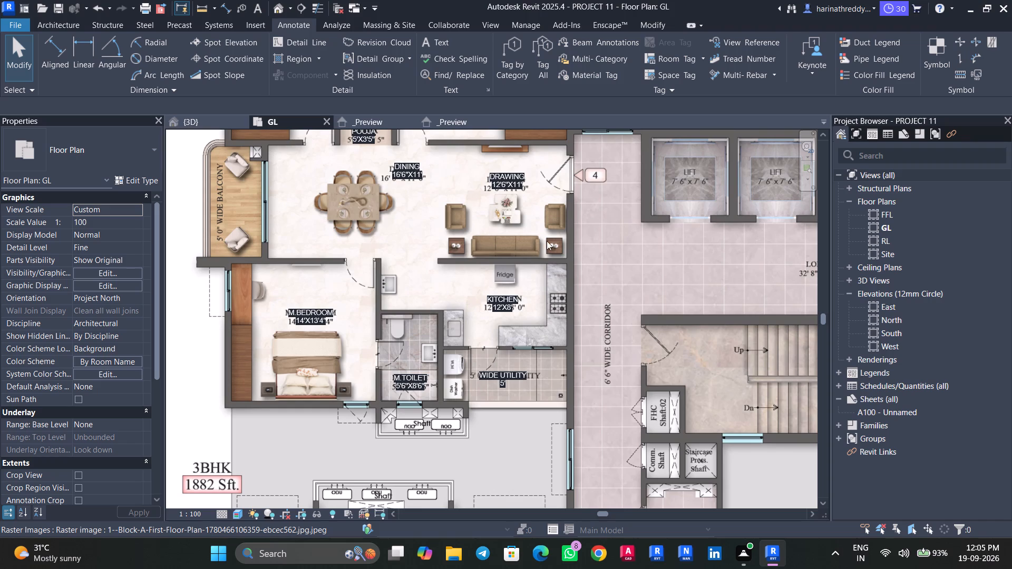
pyautogui.click(516, 370)
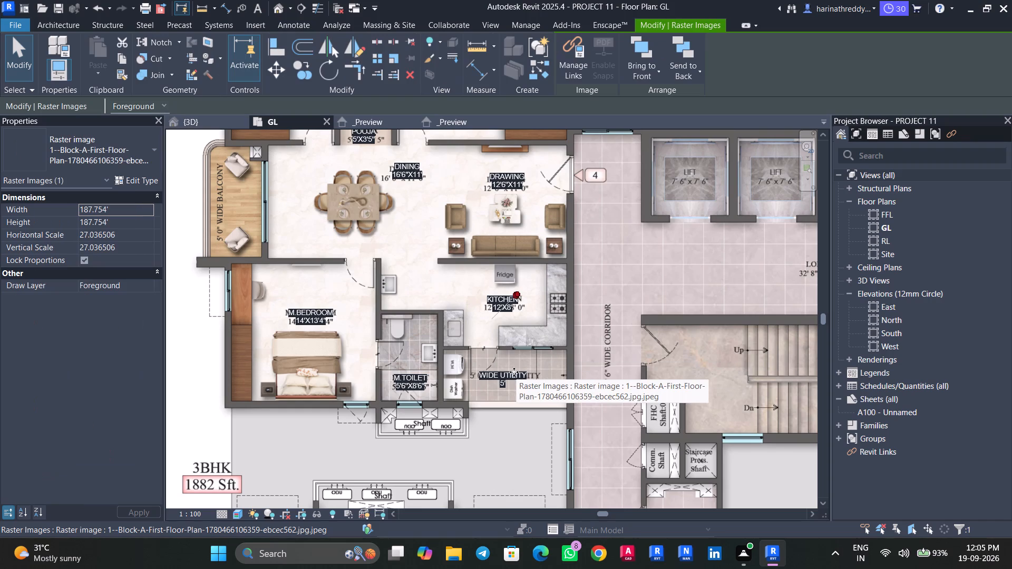
pyautogui.press('Tab')
pyautogui.click(512, 374)
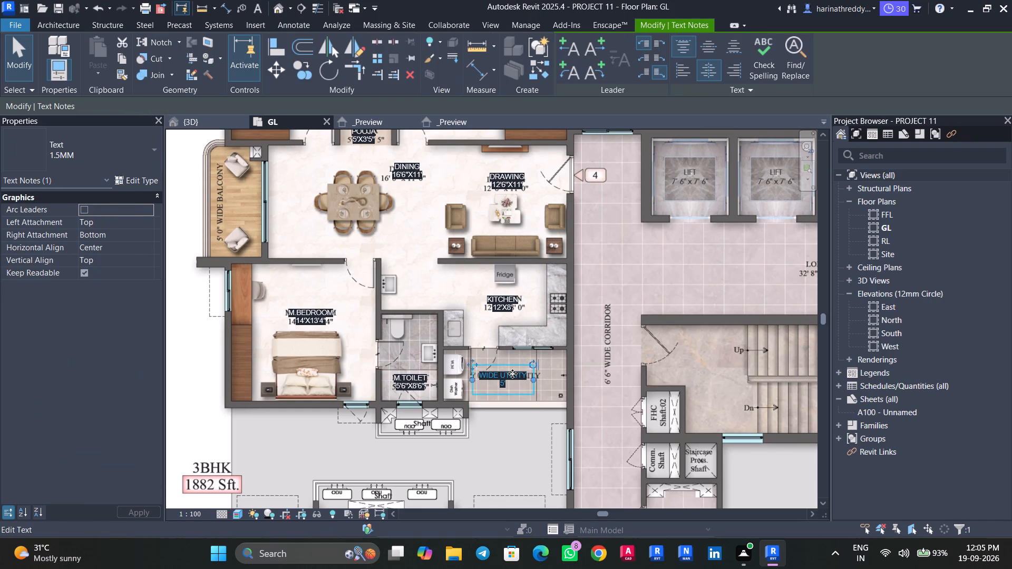
pyautogui.keyDown('ctrl'); pyautogui.moveTo(512, 374); pyautogui.dragTo(284, 210); pyautogui.keyUp('ctrl')
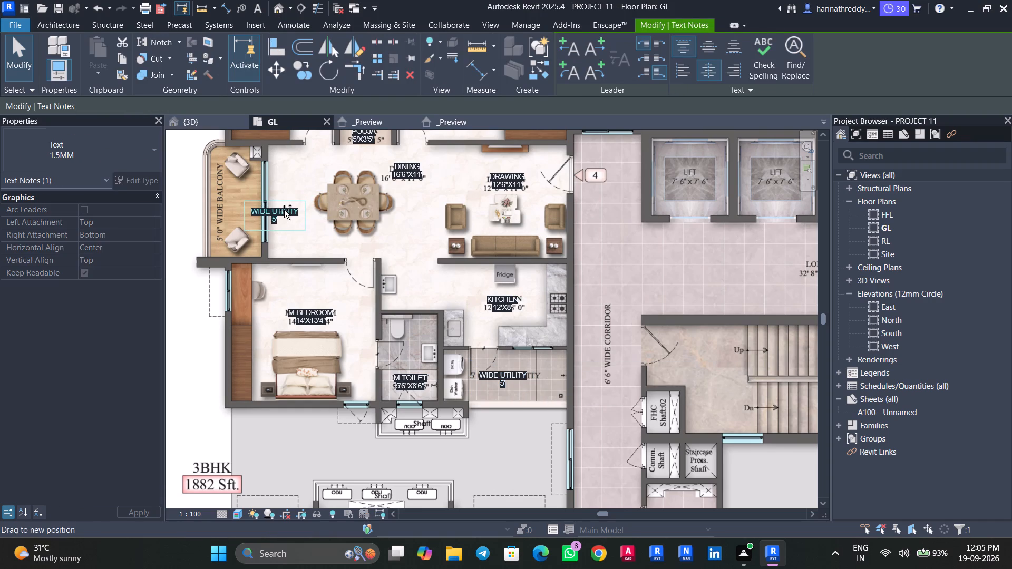
pyautogui.keyDown('ctrl'); pyautogui.moveTo(284, 210); pyautogui.dragTo(284, 210); pyautogui.keyUp('ctrl')
pyautogui.moveTo(472, 210); pyautogui.dragTo(604, 223, button='middle')
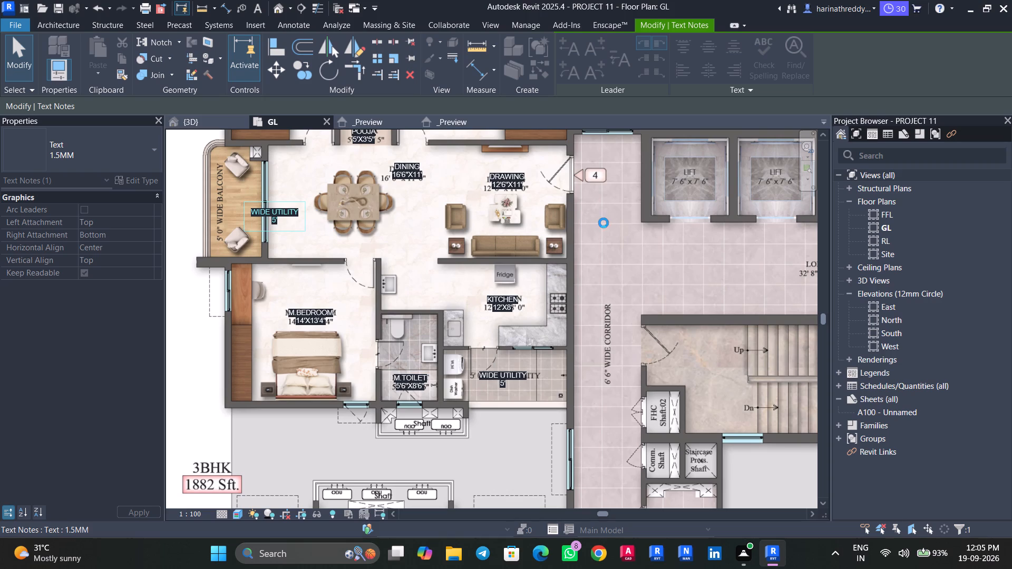
pyautogui.moveTo(439, 219); pyautogui.dragTo(525, 238, button='middle')
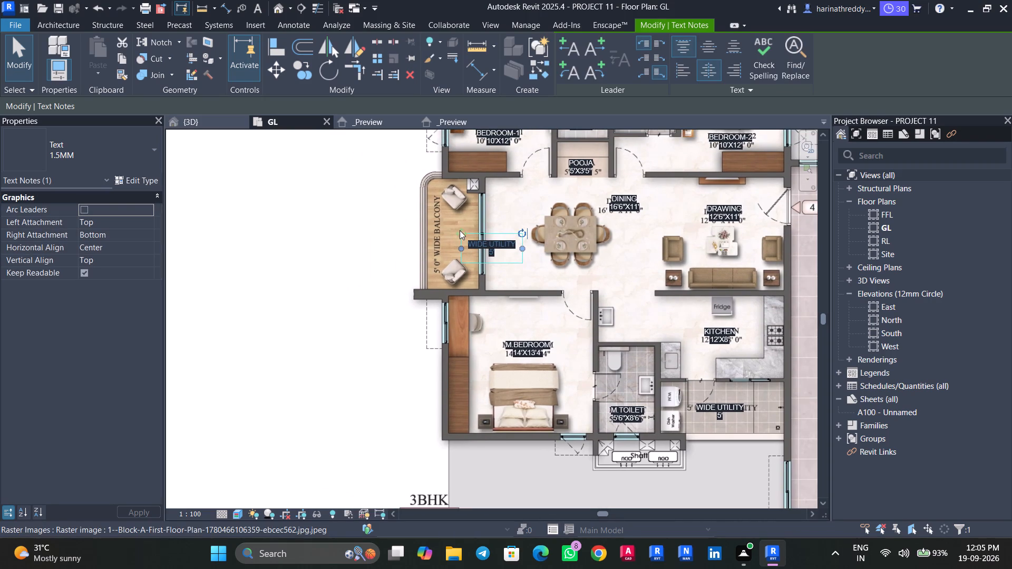
pyautogui.moveTo(460, 230); pyautogui.dragTo(429, 227)
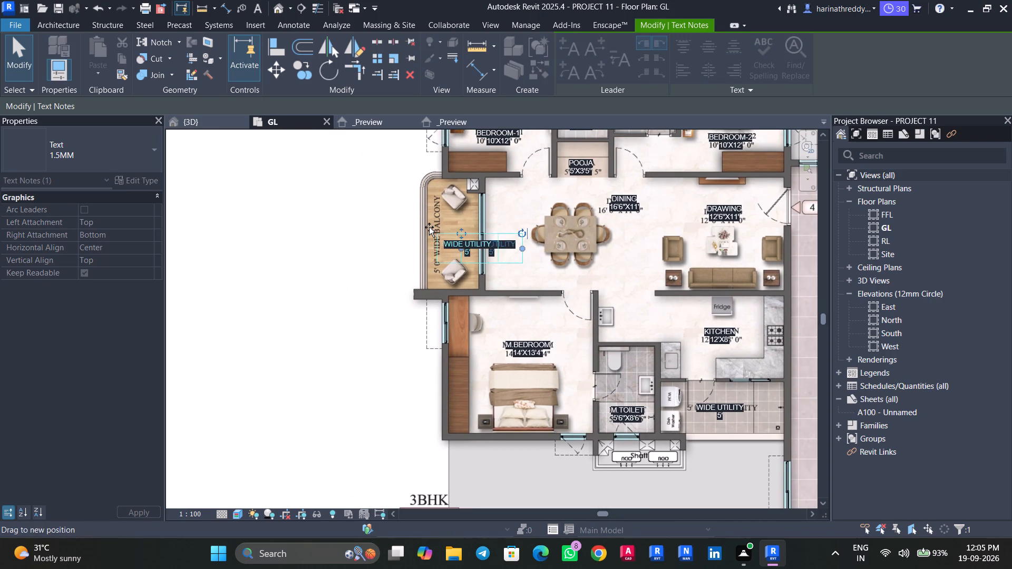
pyautogui.moveTo(429, 227); pyautogui.dragTo(429, 227)
# Rotate the copied WIDE UTILITY note to read vertically, parallel to the underlying balcony label, and position it between the two balcony chairs.
pyautogui.click(490, 231)
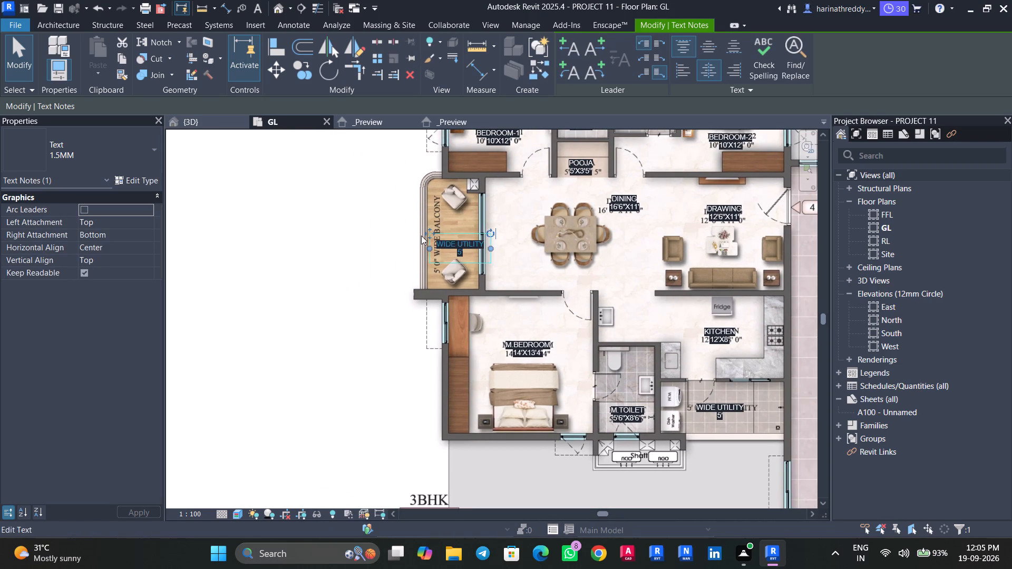
pyautogui.moveTo(488, 230); pyautogui.dragTo(434, 190)
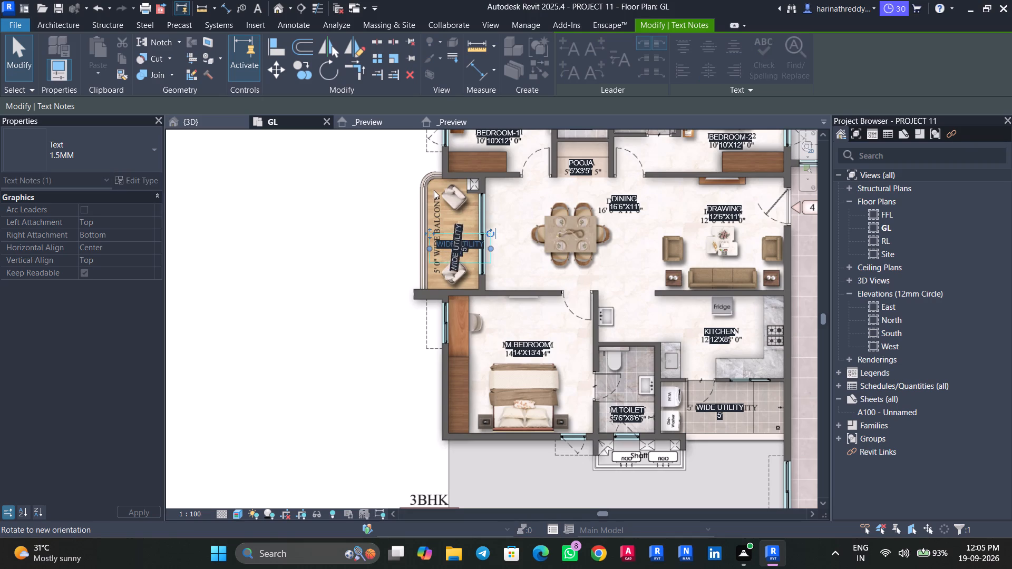
pyautogui.moveTo(434, 190); pyautogui.dragTo(426, 191)
pyautogui.click(426, 191)
pyautogui.click(468, 240)
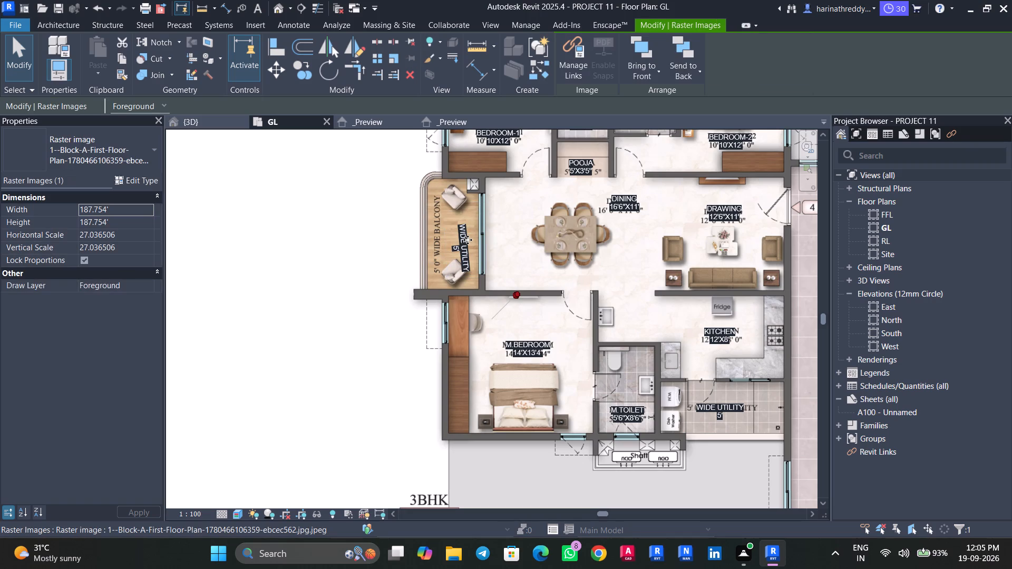
pyautogui.click(462, 245)
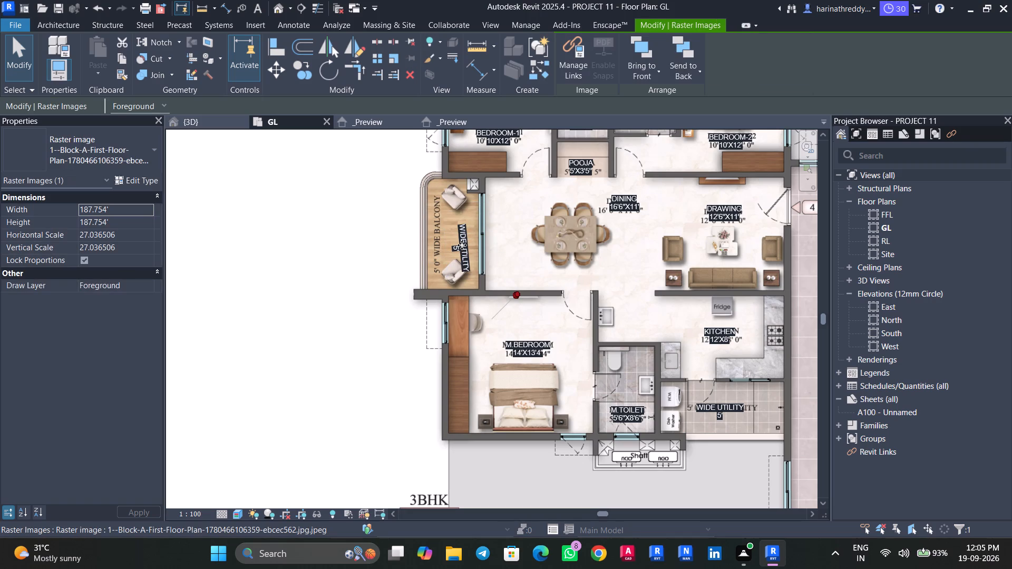
pyautogui.press('Escape')
pyautogui.click(462, 245)
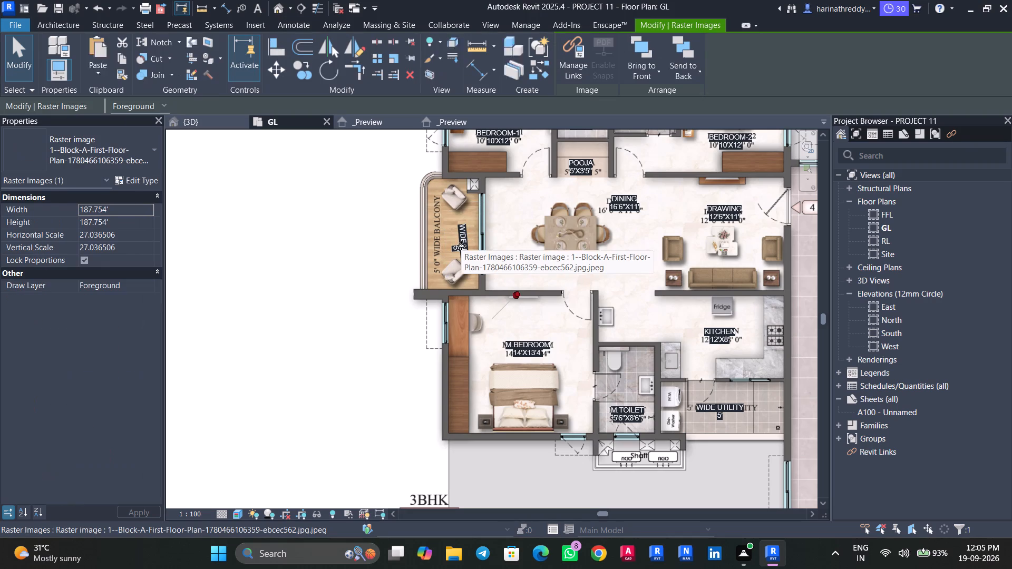
pyautogui.press('Tab')
pyautogui.press('Tab')
pyautogui.press('Tab')
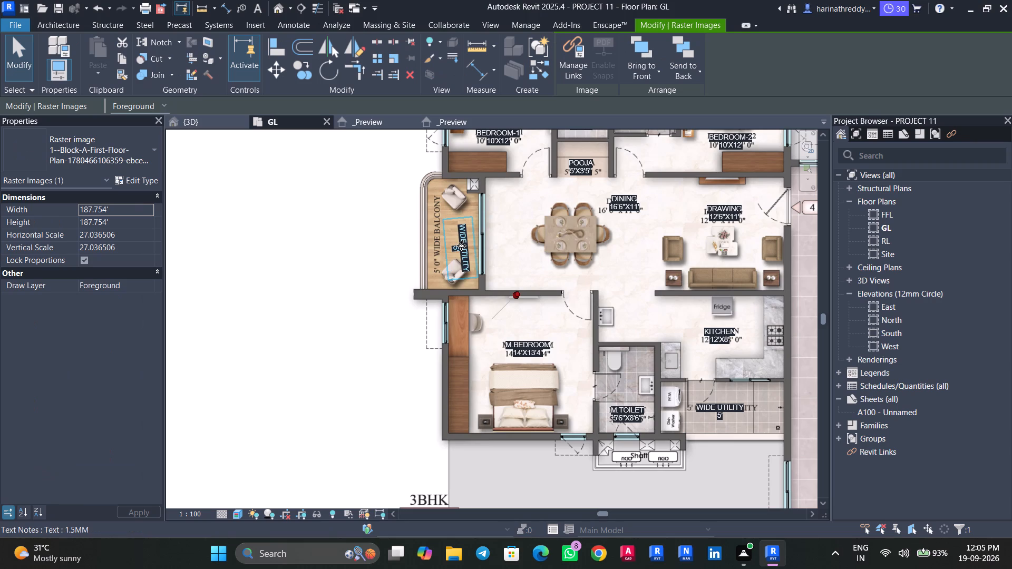
pyautogui.click(461, 246)
pyautogui.moveTo(444, 219); pyautogui.dragTo(469, 264)
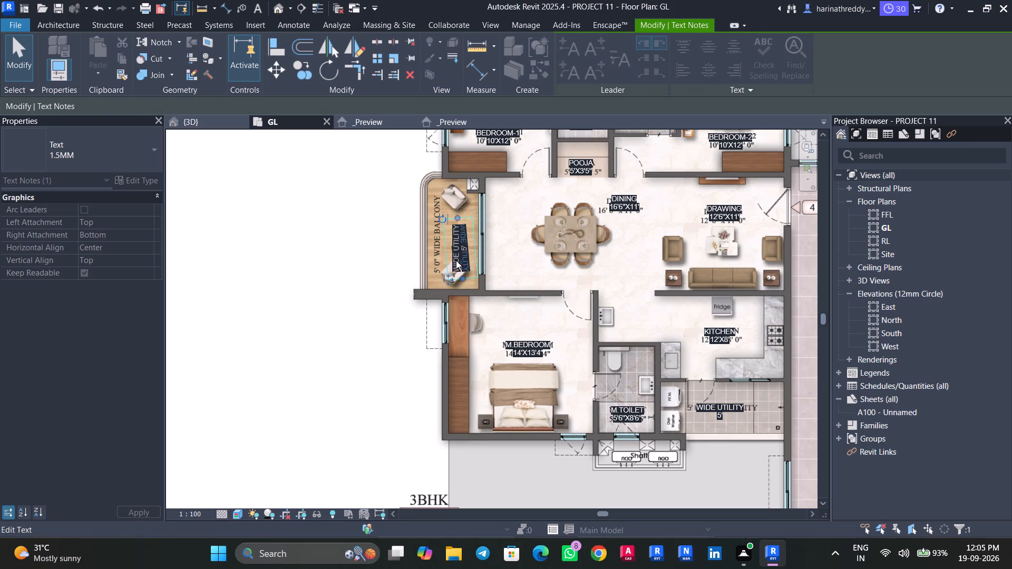
pyautogui.moveTo(475, 217); pyautogui.dragTo(470, 216)
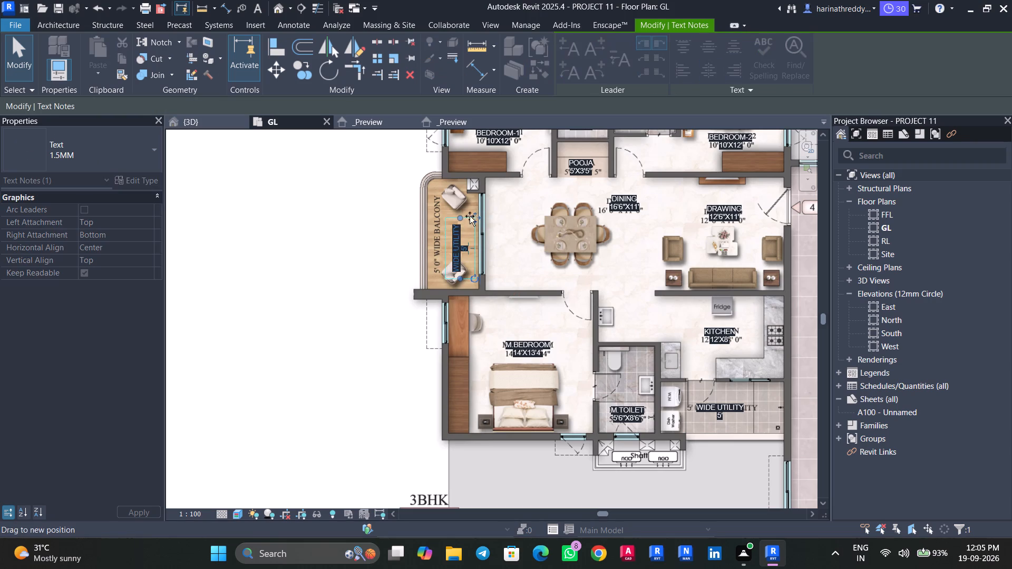
pyautogui.moveTo(470, 216); pyautogui.dragTo(473, 204)
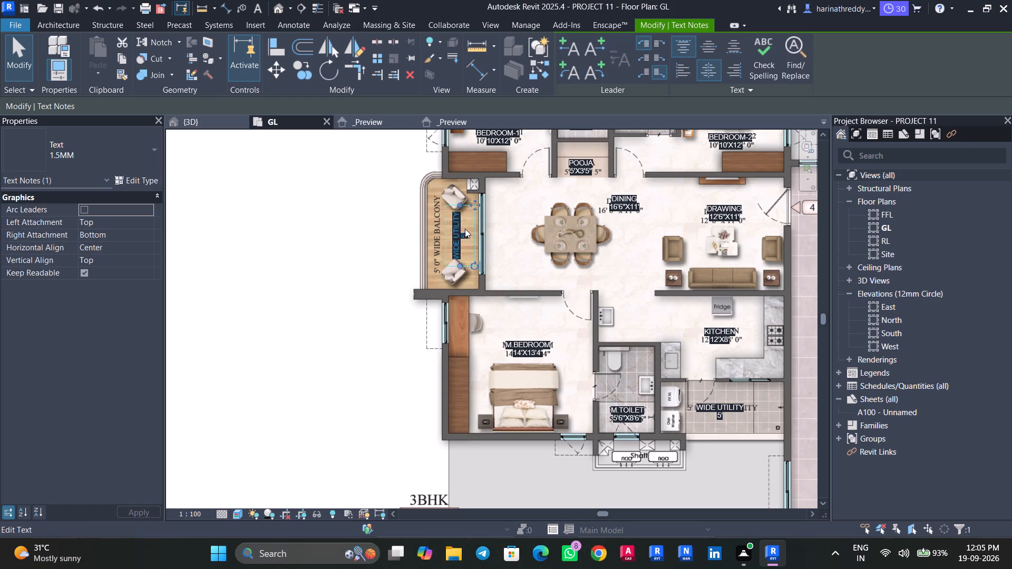
# Change the word UTILITY in the rotated note to BALCONY and finish editing.
pyautogui.doubleClick(456, 218)
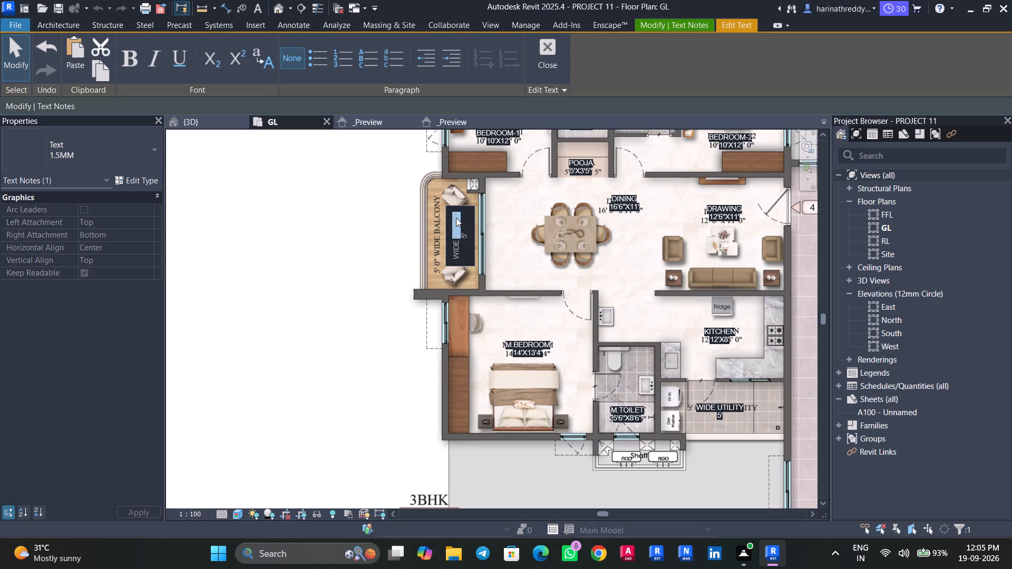
pyautogui.write('BA')
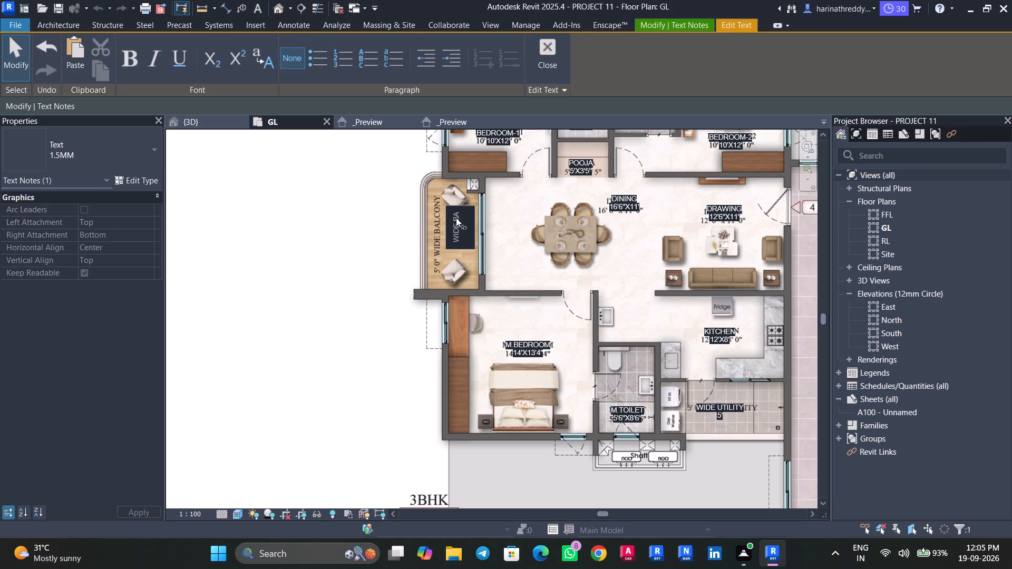
pyautogui.write('LCONY')
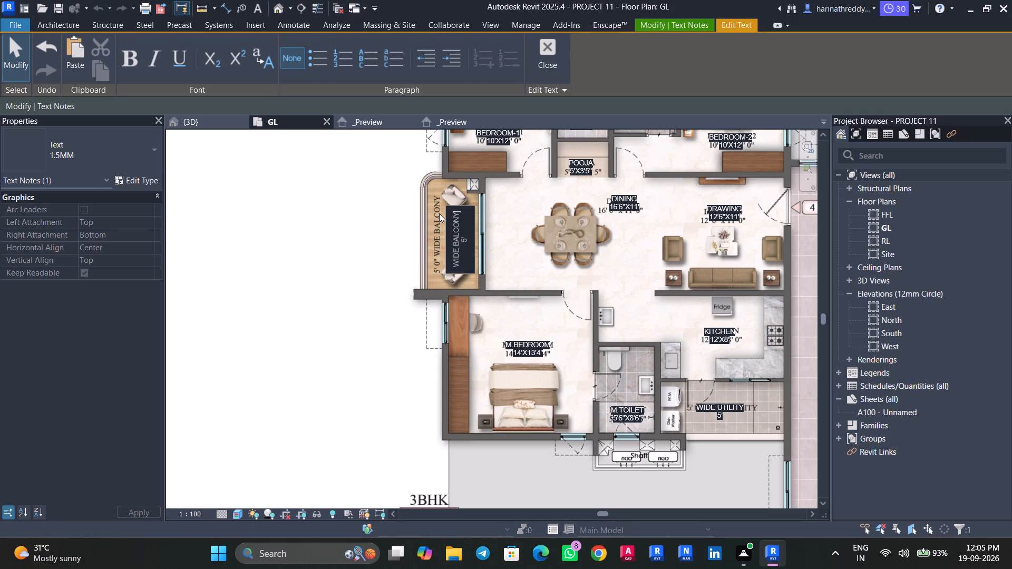
pyautogui.click(439, 213)
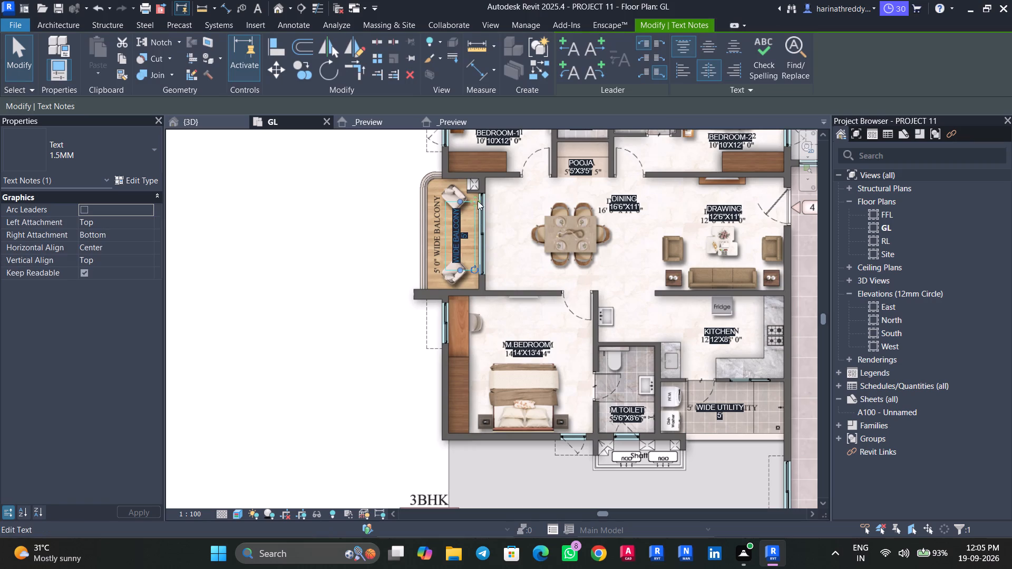
# Move the WIDE BALCONY text note onto the underlying balcony label along the outer edge.
pyautogui.moveTo(475, 195); pyautogui.dragTo(454, 202)
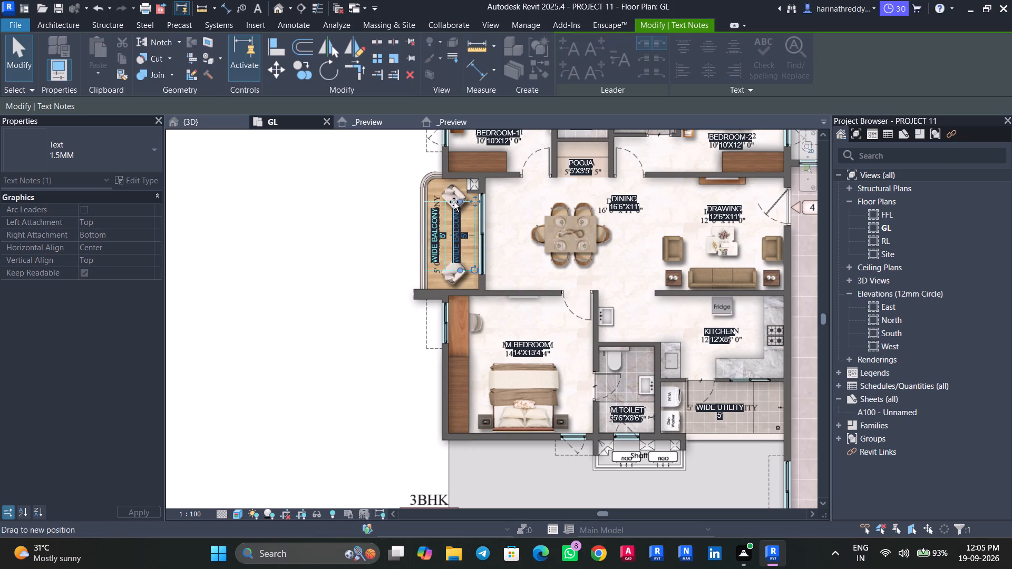
pyautogui.moveTo(454, 202); pyautogui.dragTo(454, 203)
# Review the room text notes across the apartments on the whole floor plan, checking for rooms still without labels.
pyautogui.scroll(-2, 622, 232)
pyautogui.moveTo(622, 232); pyautogui.dragTo(496, 250, button='middle')
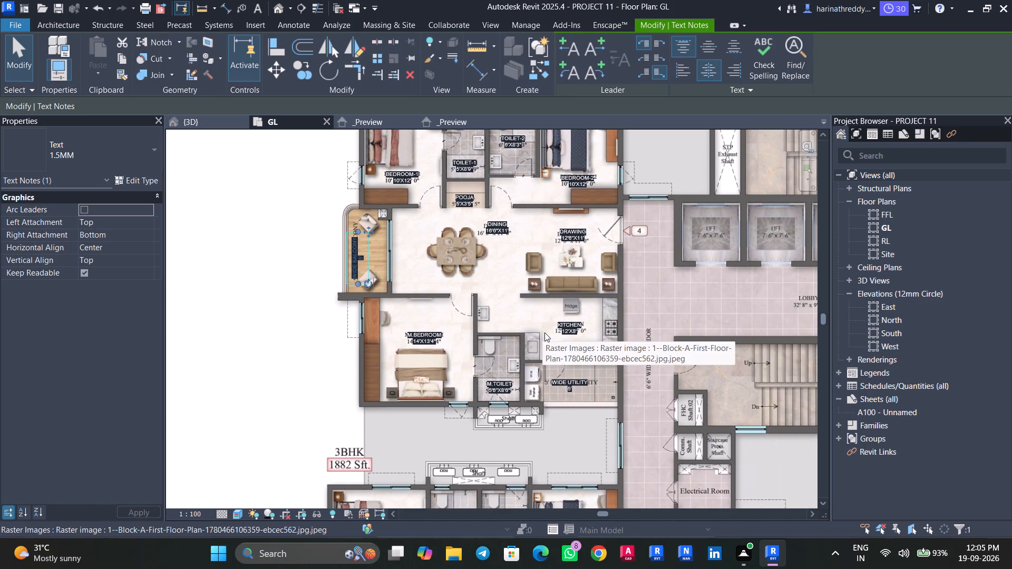
pyautogui.moveTo(551, 325); pyautogui.dragTo(590, 179, button='middle')
pyautogui.middleClick(590, 179)
pyautogui.middleClick(590, 179)
pyautogui.middleClick(590, 179)
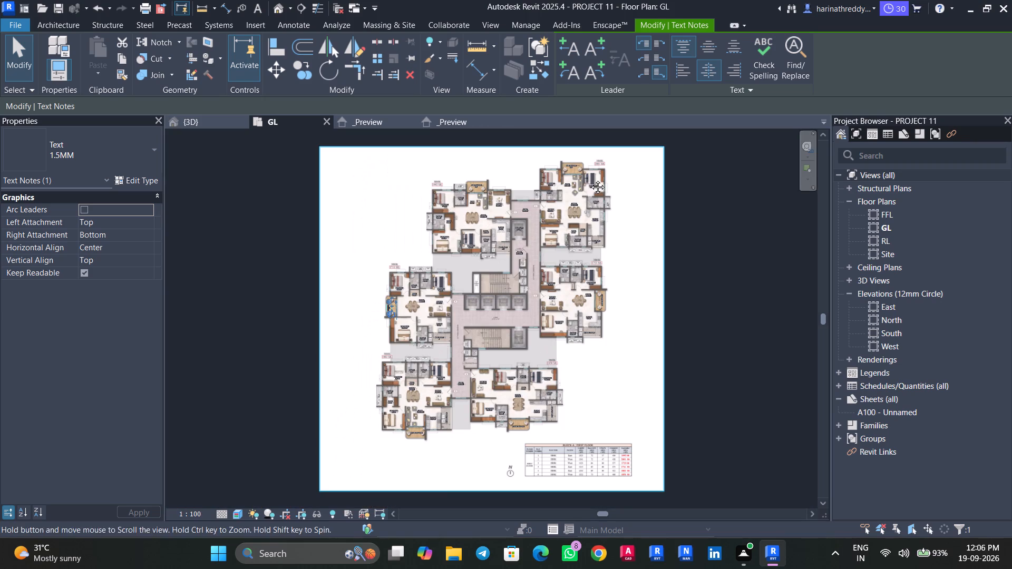
pyautogui.scroll(10, 430, 369)
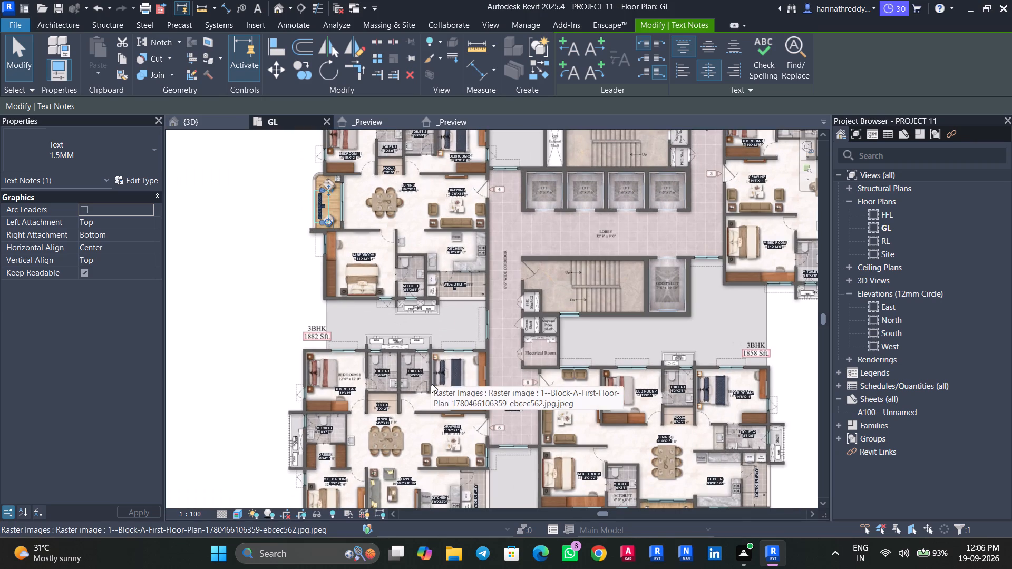
pyautogui.scroll(2, 432, 384)
pyautogui.scroll(-2, 432, 384)
pyautogui.scroll(-2, 514, 295)
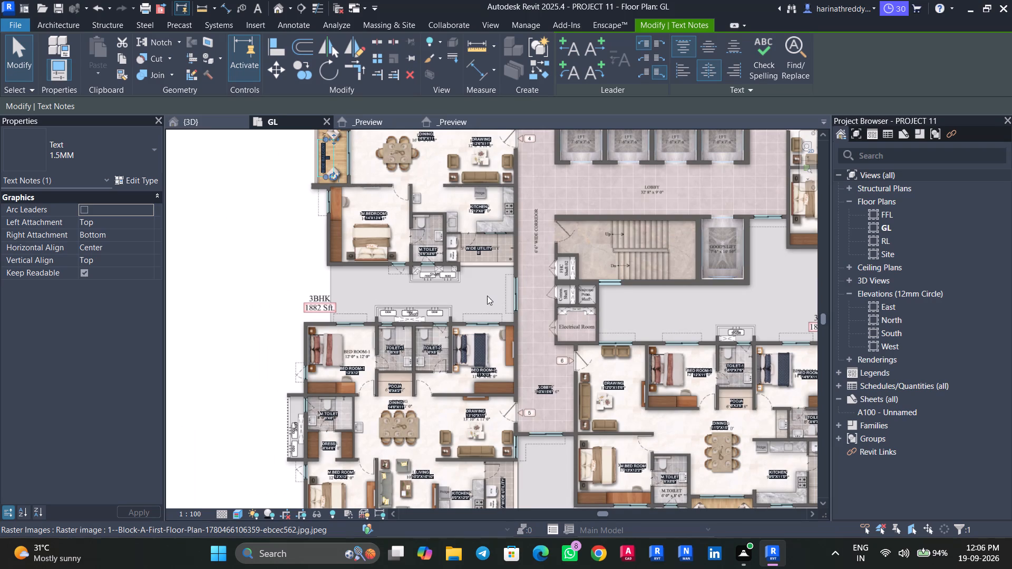
pyautogui.moveTo(455, 241); pyautogui.dragTo(454, 293, button='middle')
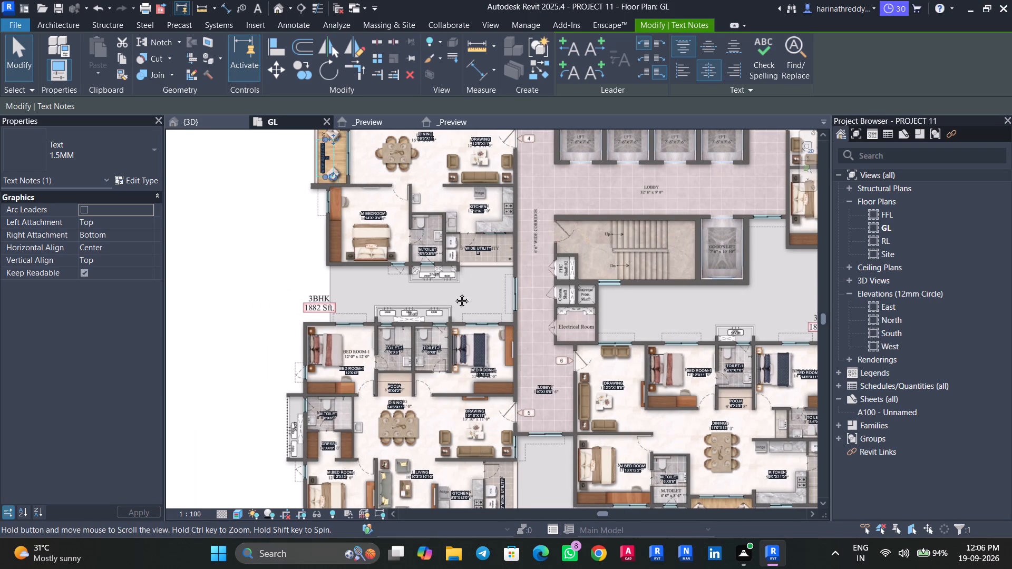
pyautogui.moveTo(454, 293); pyautogui.dragTo(462, 327, button='middle')
pyautogui.scroll(-1, 459, 309)
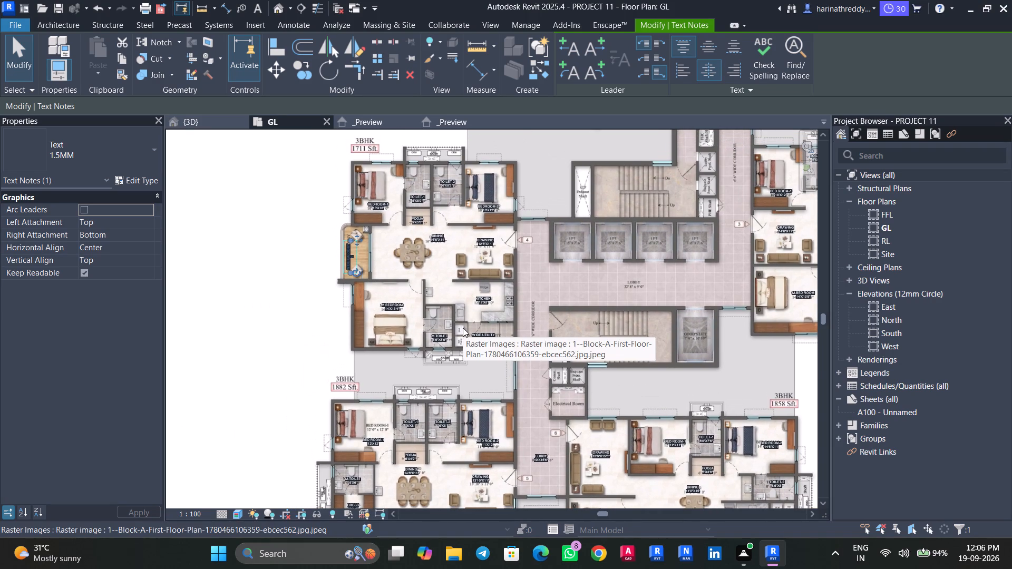
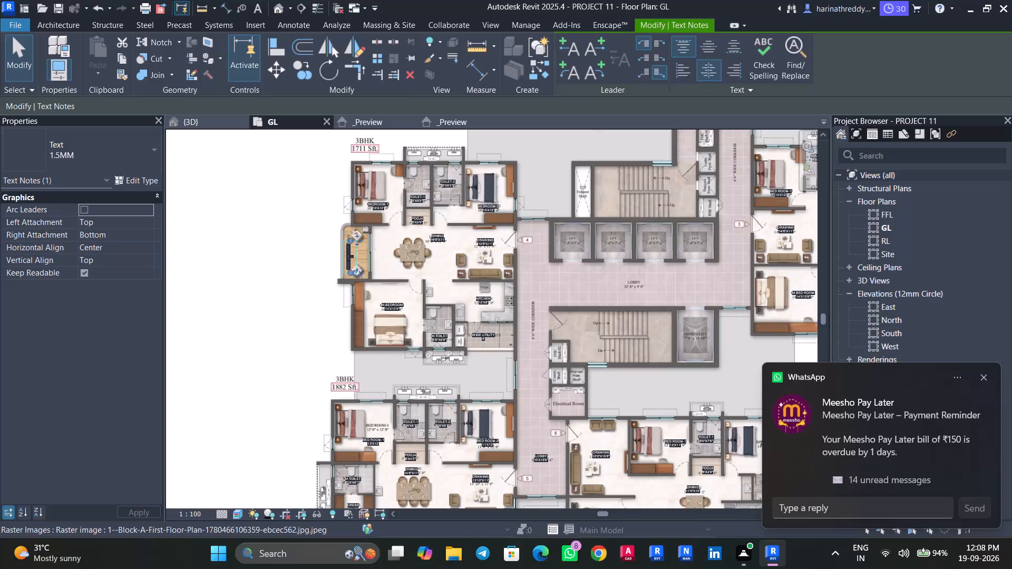
# Examine the utility, staircase and central corridor areas for spaces whose underlying labels still lack a text note.
pyautogui.click(988, 381)
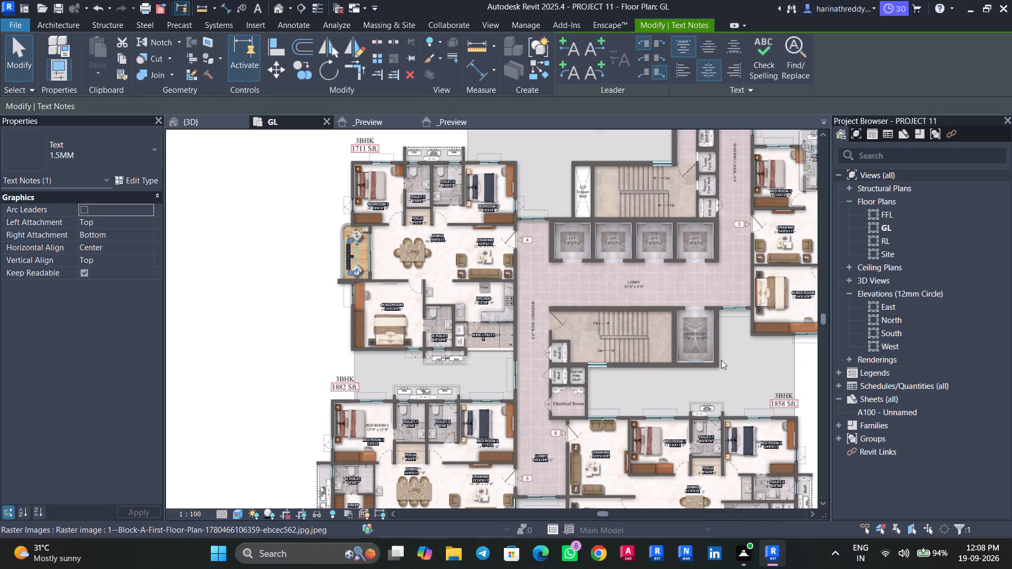
pyautogui.scroll(7, 649, 365)
pyautogui.scroll(-4, 581, 340)
pyautogui.moveTo(581, 339); pyautogui.dragTo(719, 343, button='middle')
pyautogui.scroll(6, 570, 310)
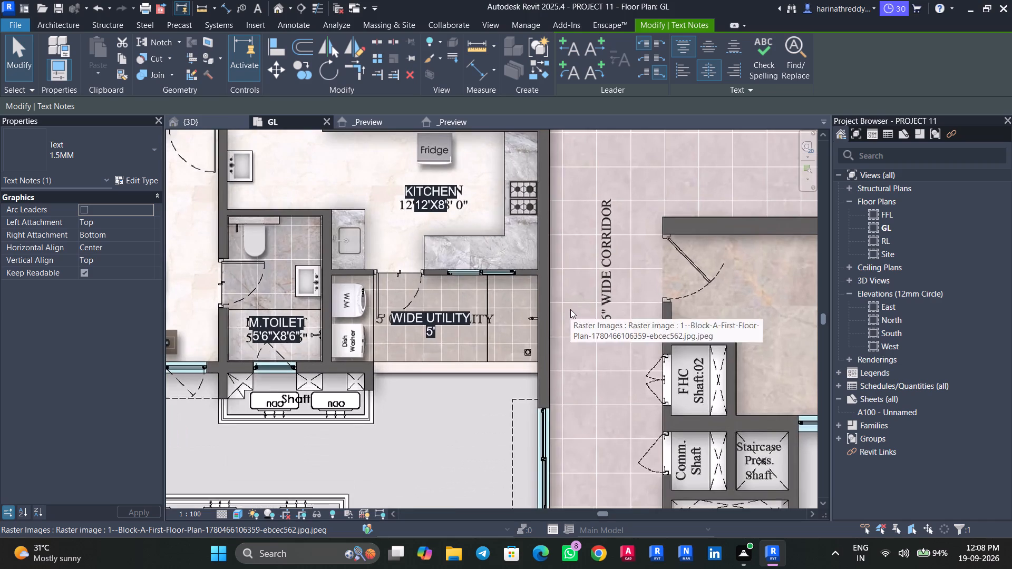
pyautogui.scroll(-3, 571, 308)
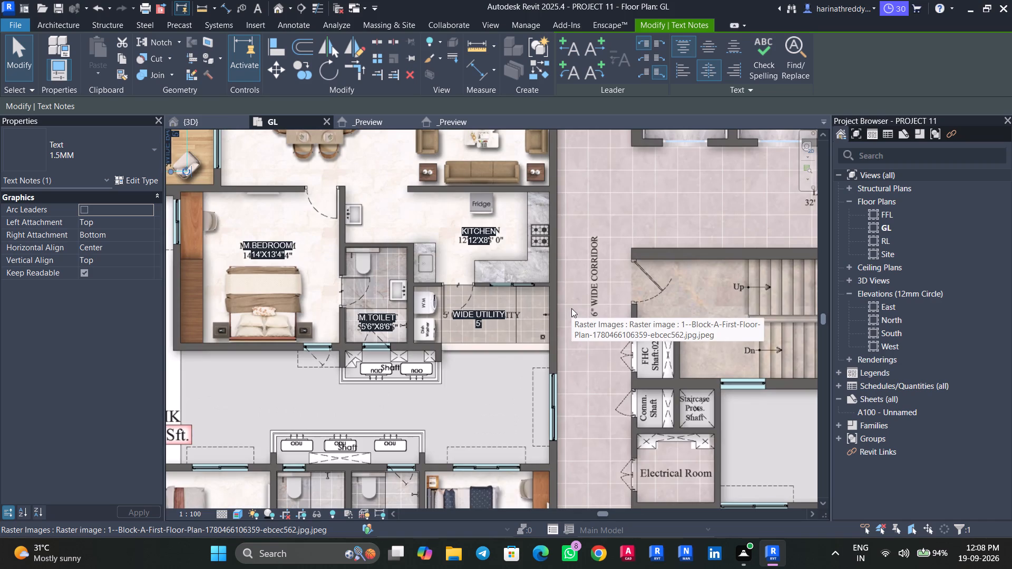
pyautogui.moveTo(615, 284); pyautogui.dragTo(709, 284, button='middle')
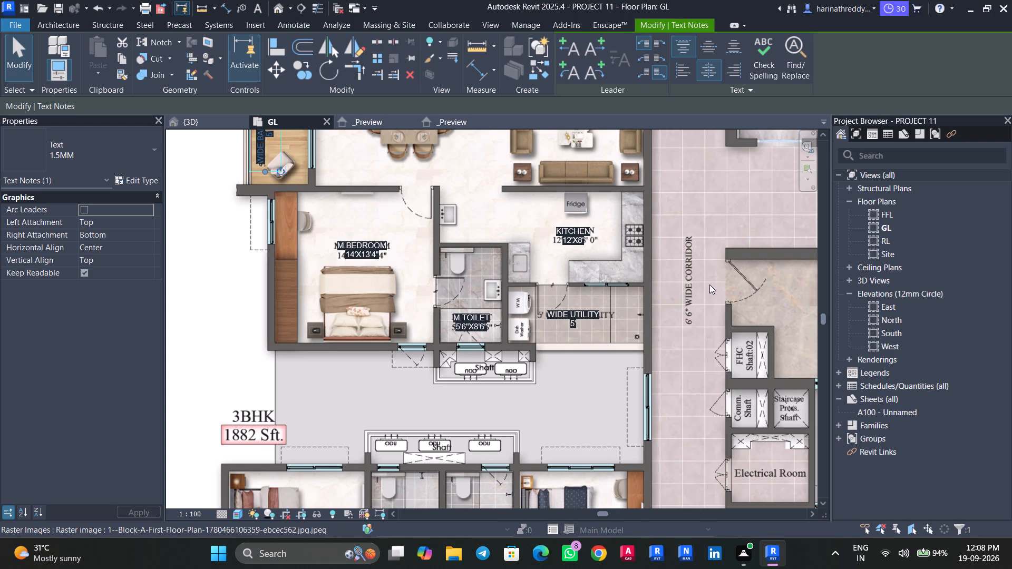
pyautogui.moveTo(733, 344); pyautogui.dragTo(527, 313, button='middle')
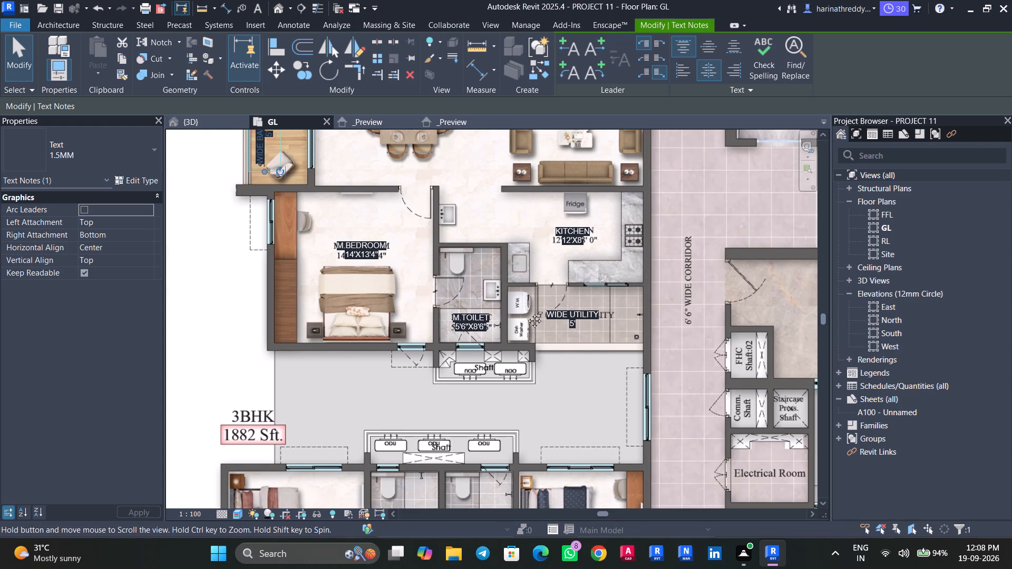
pyautogui.moveTo(527, 313); pyautogui.dragTo(593, 267, button='middle')
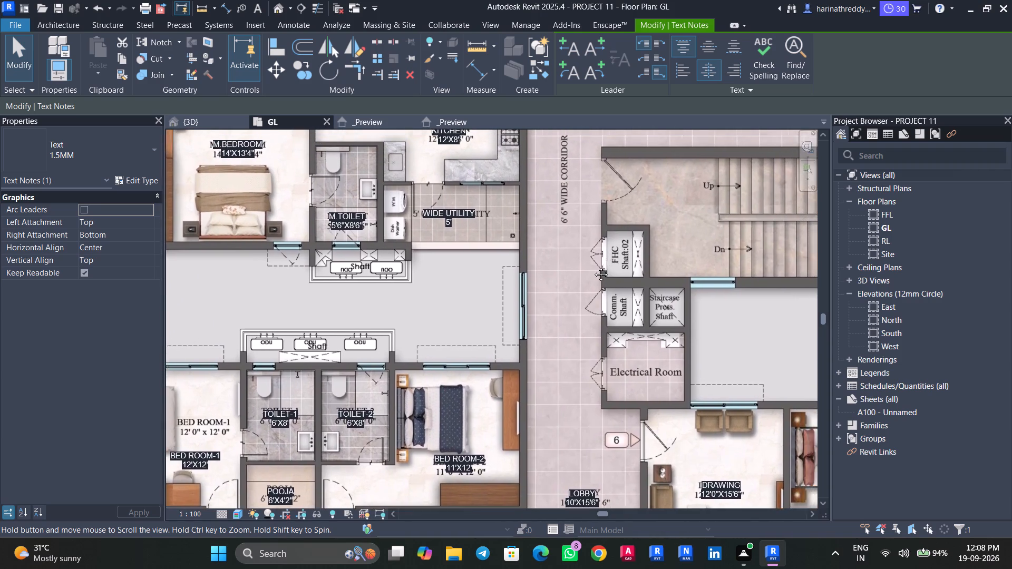
pyautogui.moveTo(593, 267); pyautogui.dragTo(536, 385, button='middle')
pyautogui.scroll(-5, 514, 360)
pyautogui.moveTo(523, 356); pyautogui.dragTo(552, 358, button='middle')
pyautogui.scroll(5, 525, 354)
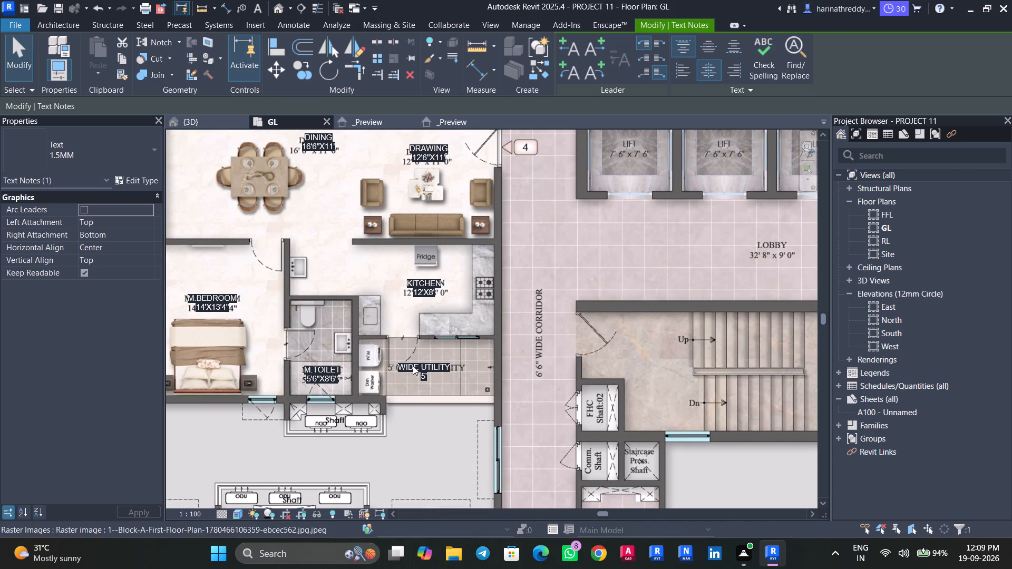
# Copy the WIDE UTILITY text note from beside the kitchen into the corridor, over the underlying 6' 6" WIDE CORRIDOR label.
pyautogui.click(413, 366)
pyautogui.press('Tab')
pyautogui.press('Tab')
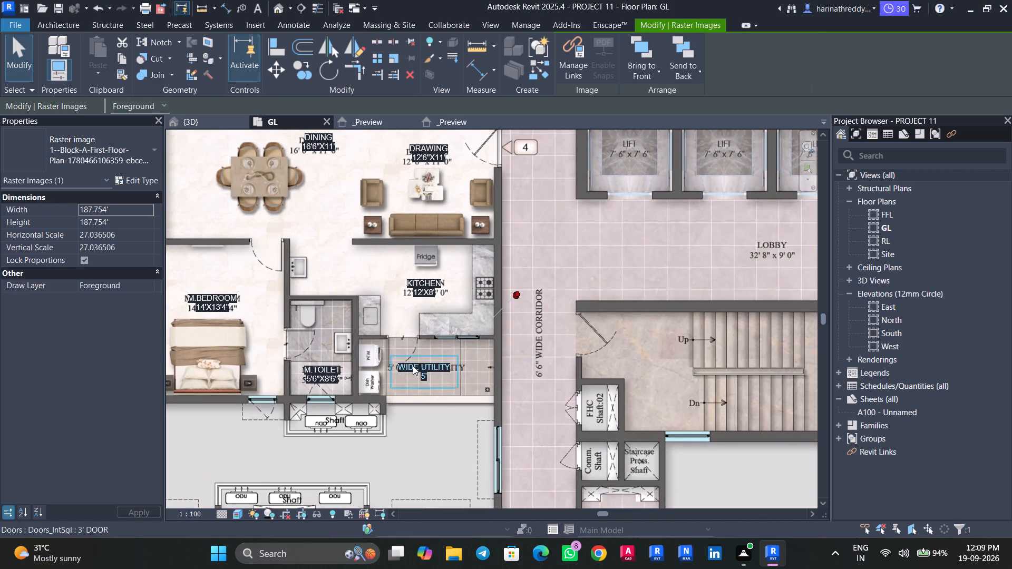
pyautogui.click(413, 366)
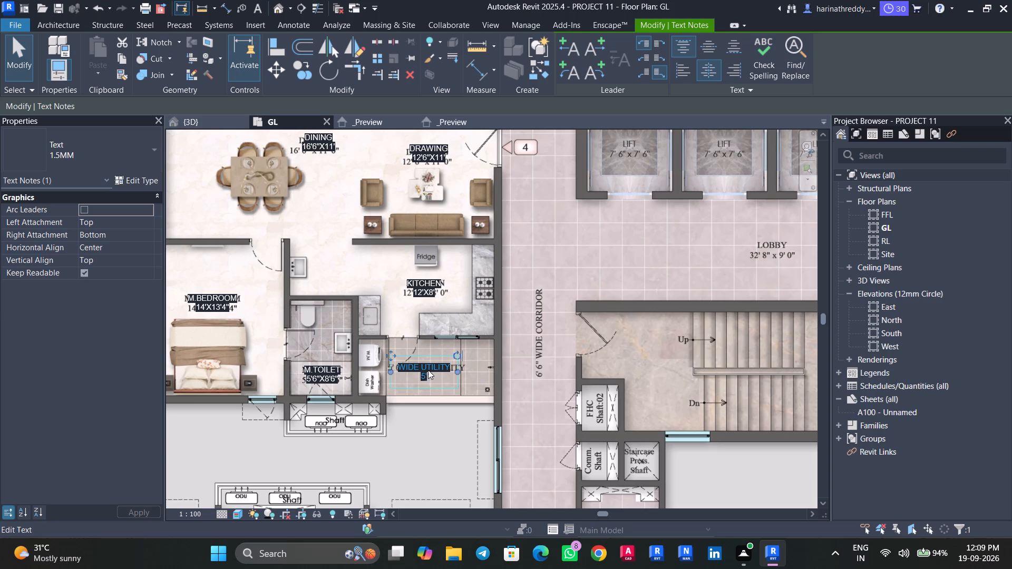
pyautogui.moveTo(428, 370); pyautogui.dragTo(522, 349)
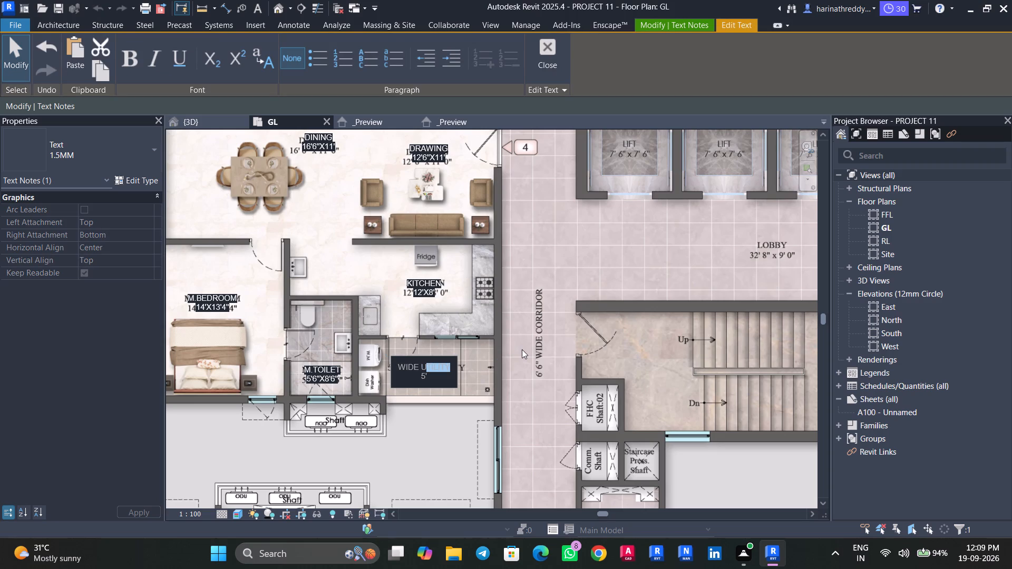
pyautogui.press('Escape')
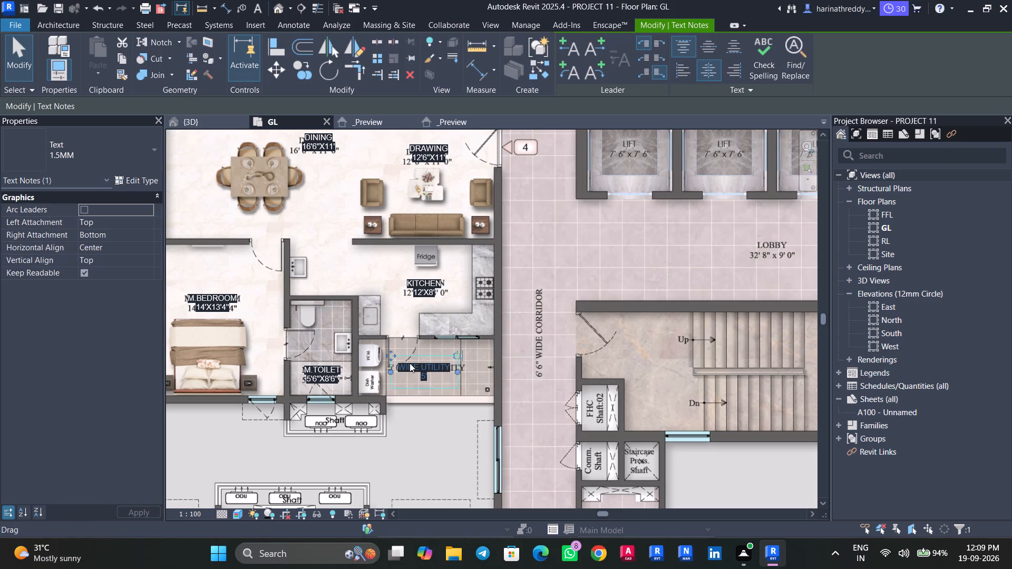
pyautogui.keyDown('ctrl'); pyautogui.moveTo(418, 370); pyautogui.dragTo(532, 339); pyautogui.keyUp('ctrl')
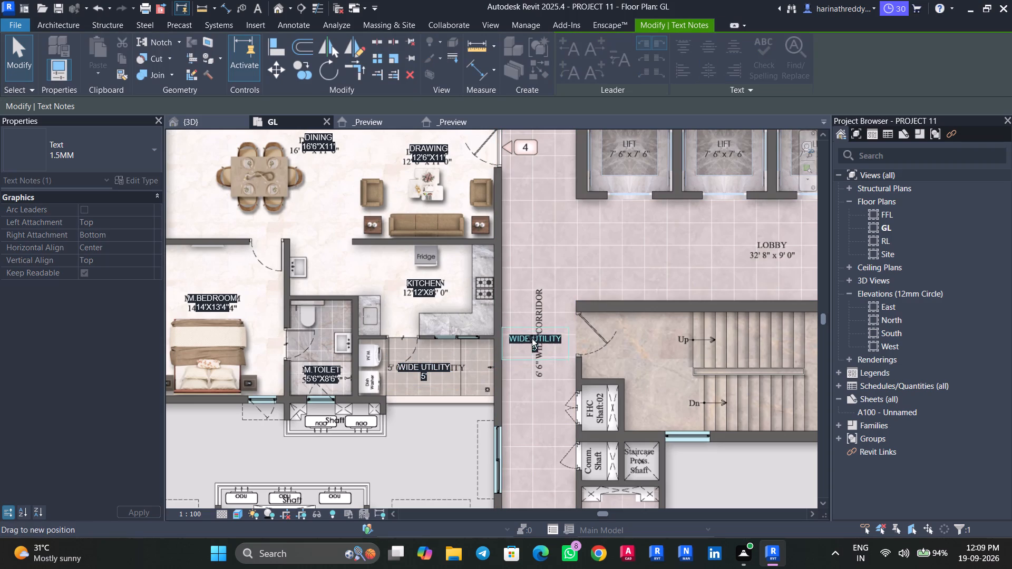
pyautogui.keyDown('ctrl'); pyautogui.moveTo(532, 339); pyautogui.dragTo(533, 335); pyautogui.keyUp('ctrl')
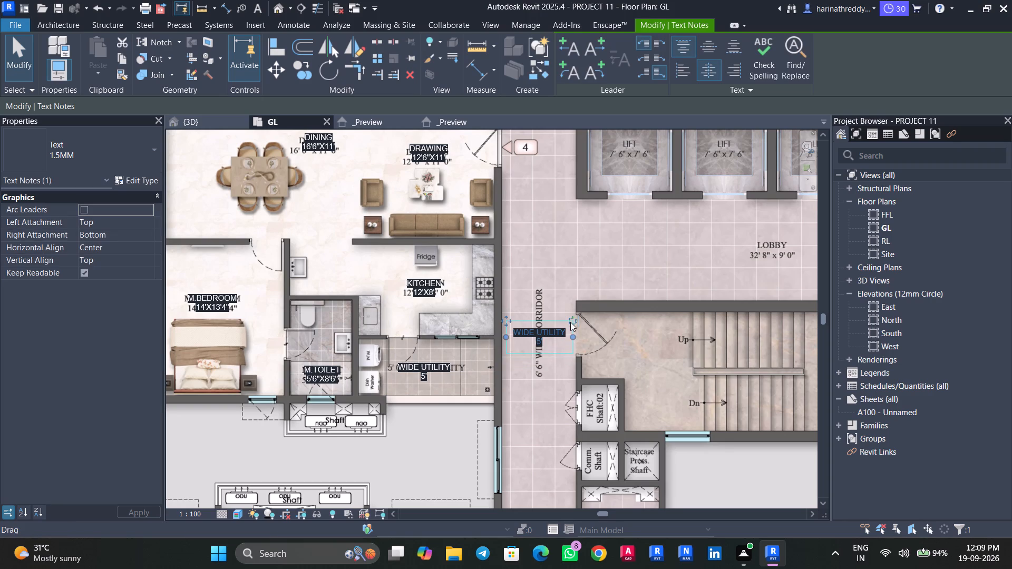
# Rotate the copied WIDE UTILITY note to read vertically and place it just beside the underlying corridor label.
pyautogui.moveTo(570, 322); pyautogui.dragTo(499, 254)
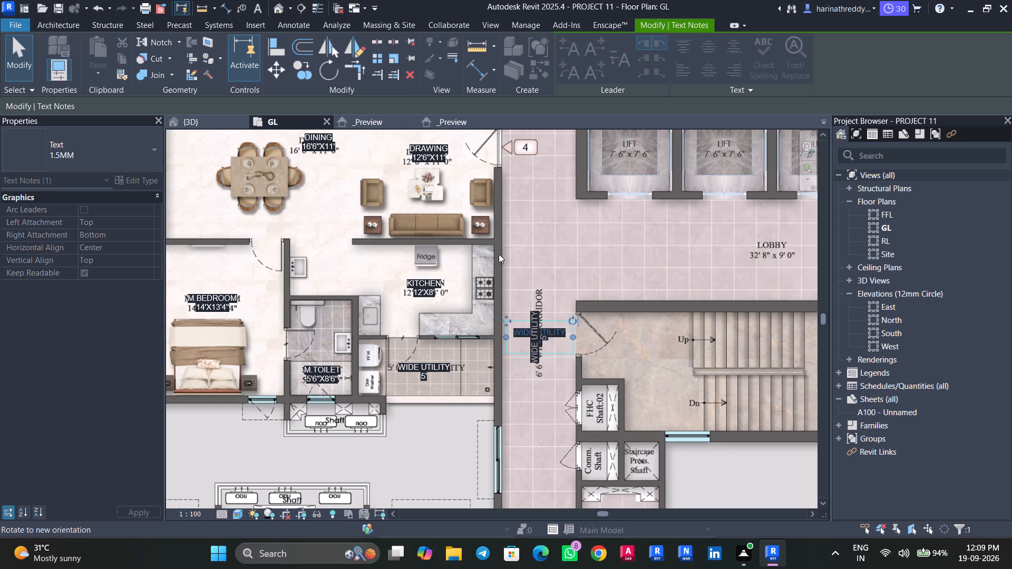
pyautogui.moveTo(499, 254); pyautogui.dragTo(494, 256)
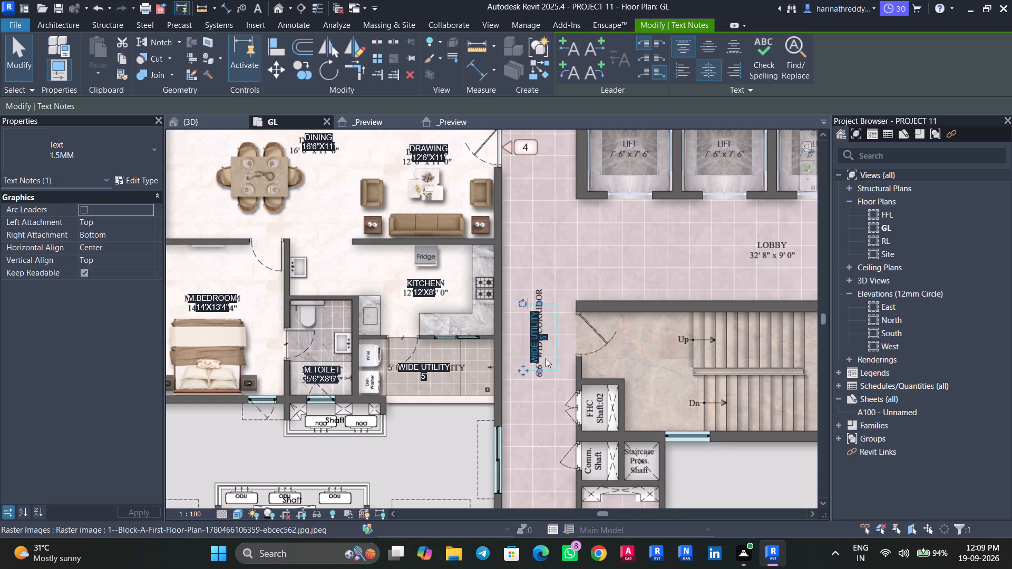
pyautogui.scroll(6, 546, 358)
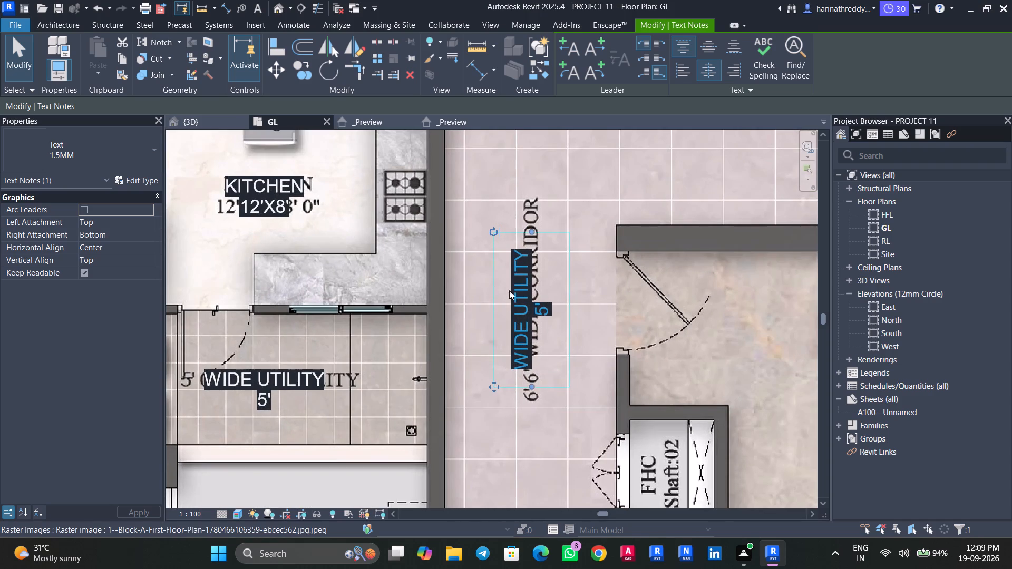
pyautogui.moveTo(491, 388); pyautogui.dragTo(461, 395)
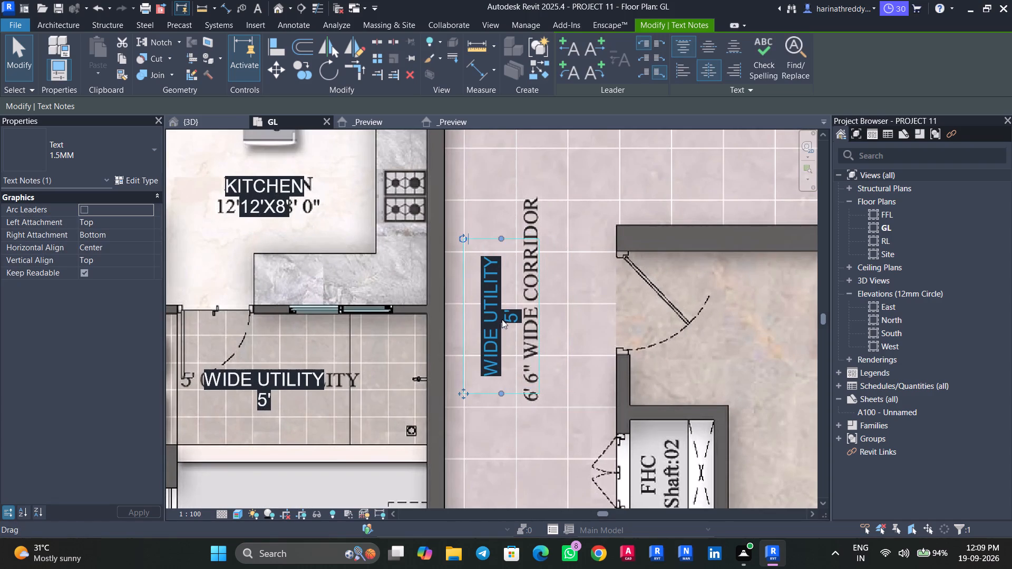
# Change the size line of the rotated corridor note to 6'6".
pyautogui.doubleClick(509, 311)
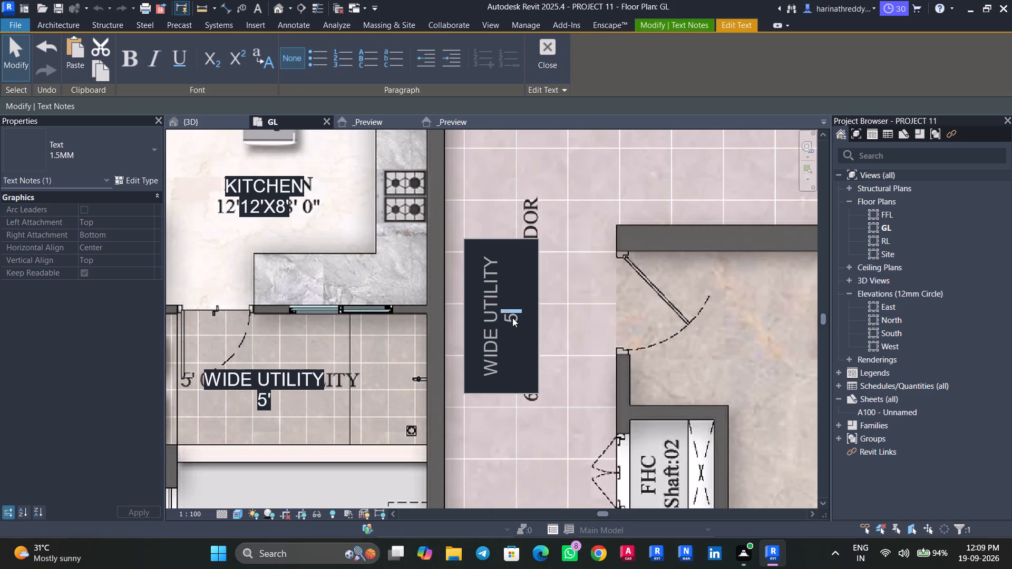
pyautogui.press('BackSpace')
pyautogui.press('BackSpace')
pyautogui.press('6')
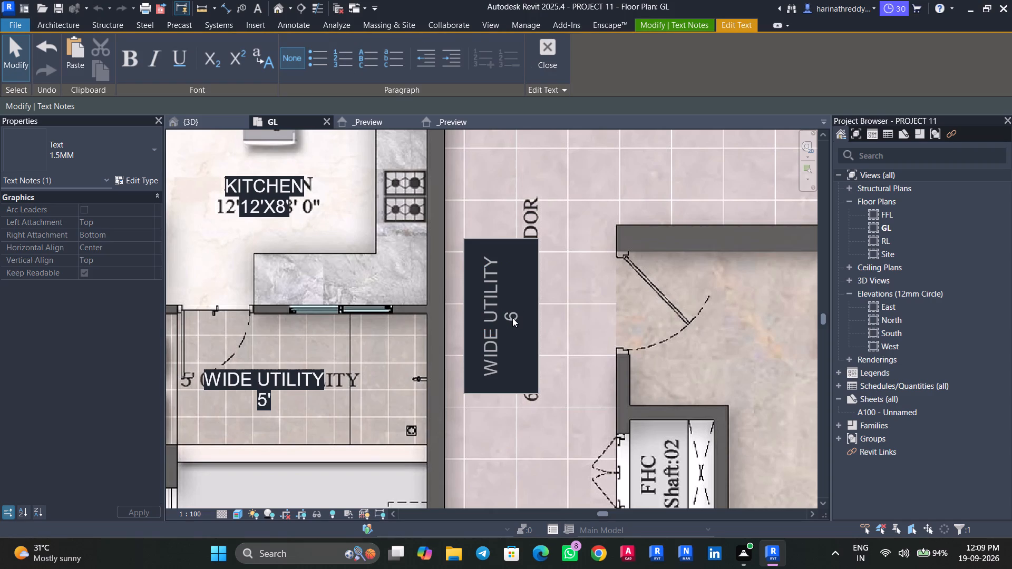
pyautogui.press("'")
pyautogui.write('6"')
pyautogui.click(575, 265)
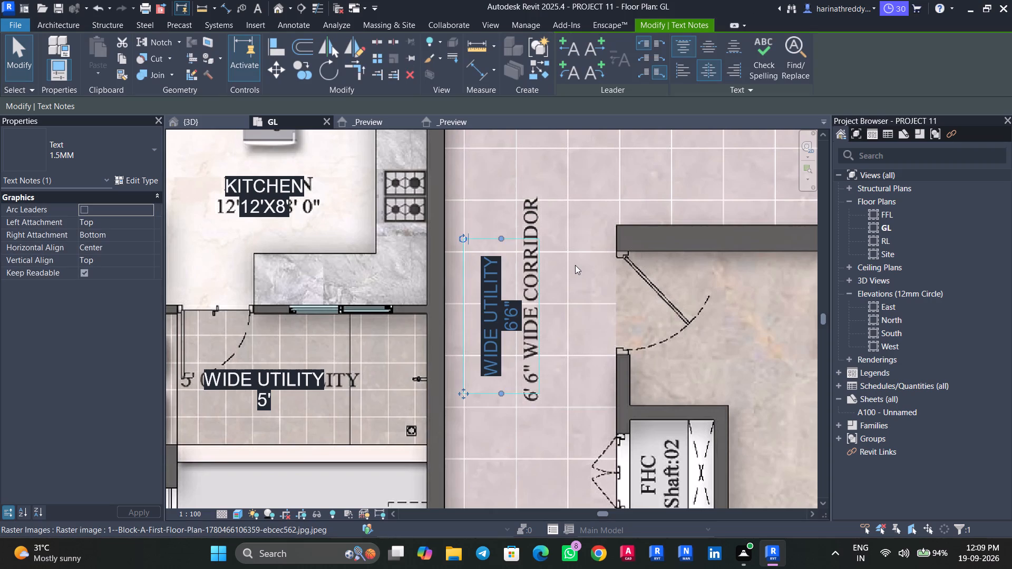
# Replace the word UTILITY in the rotated note with CORRIDOR and finish editing.
pyautogui.tripleClick(491, 272)
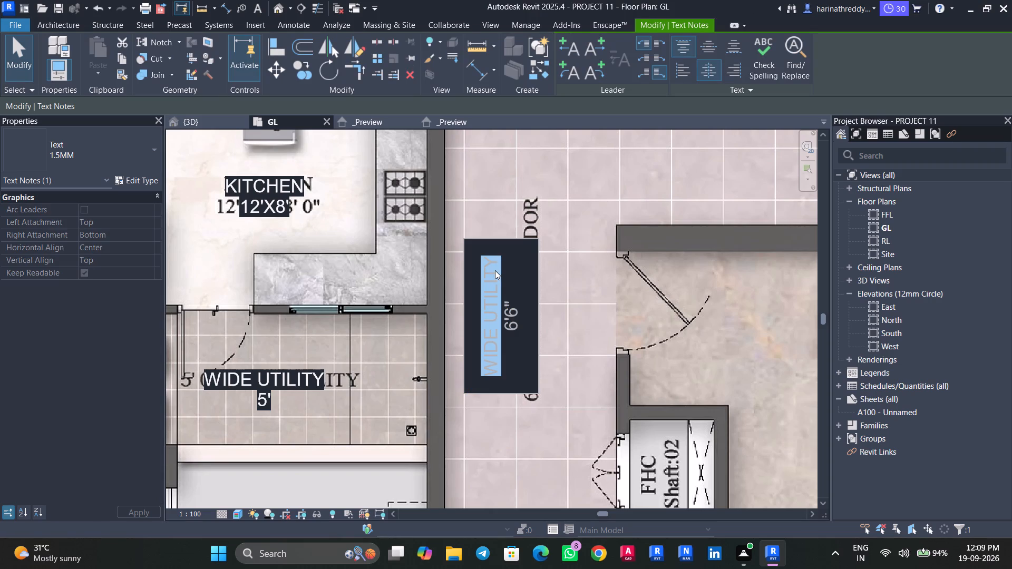
pyautogui.click(497, 263)
pyautogui.moveTo(494, 260); pyautogui.dragTo(490, 317)
pyautogui.write('COR')
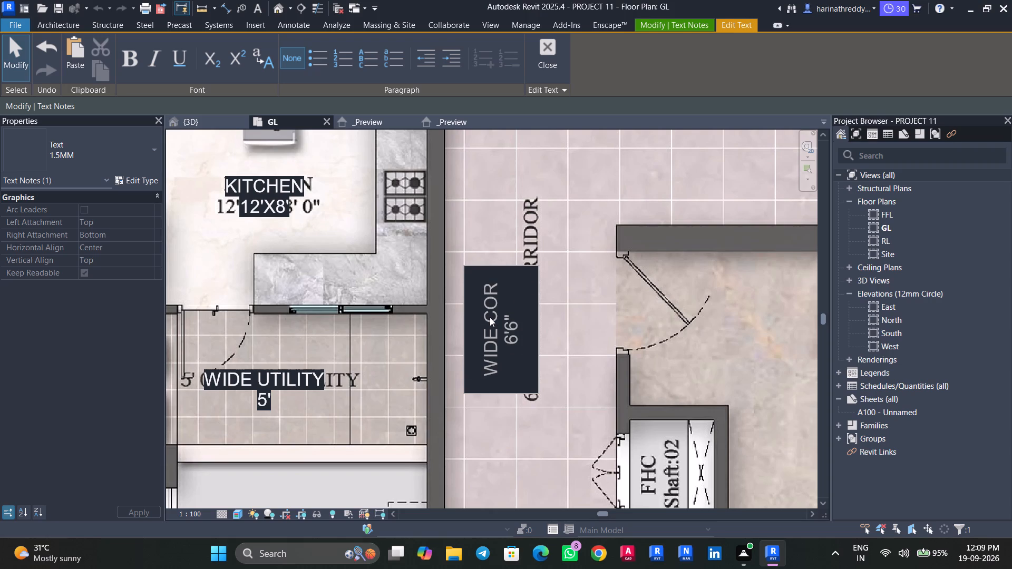
pyautogui.write('RI')
pyautogui.write('DOR')
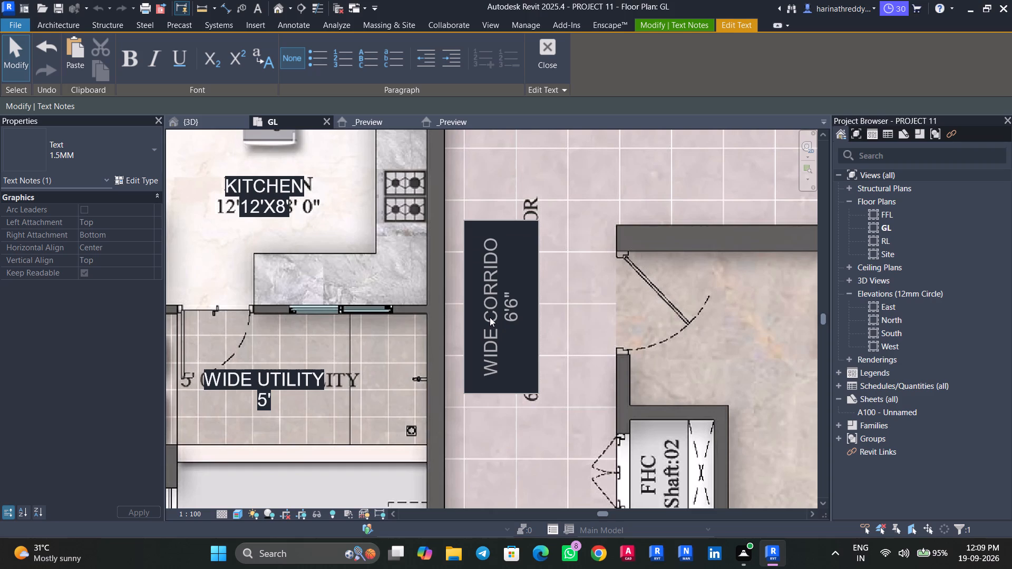
pyautogui.click(556, 252)
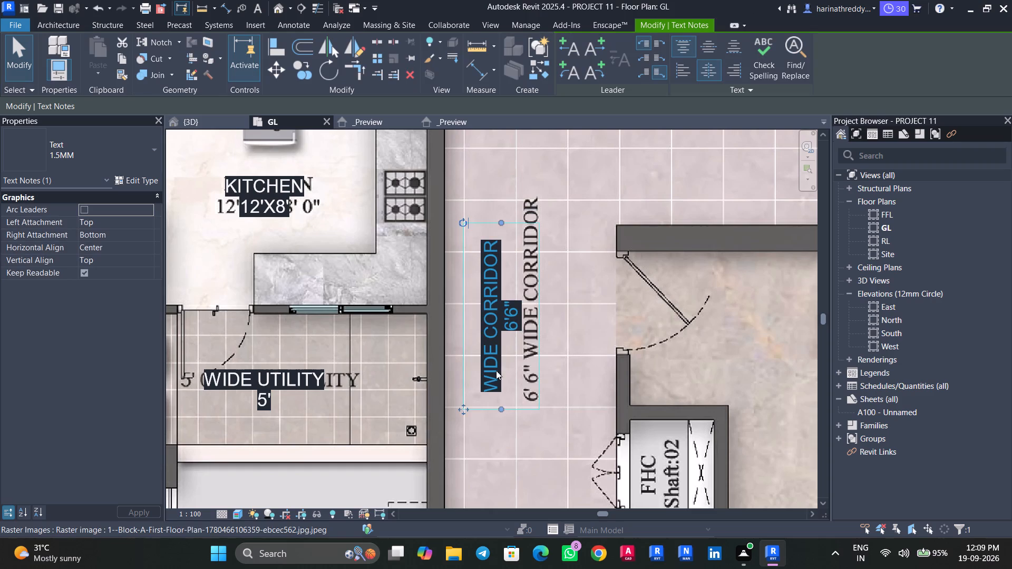
# Move the WIDE CORRIDOR text note onto the underlying corridor label.
pyautogui.moveTo(461, 409); pyautogui.dragTo(497, 419)
# Duplicate the LOBBY 10'X15'6" text note between entrances 5 and 6, leaving the copy almost on top of the original.
pyautogui.scroll(-2, 521, 404)
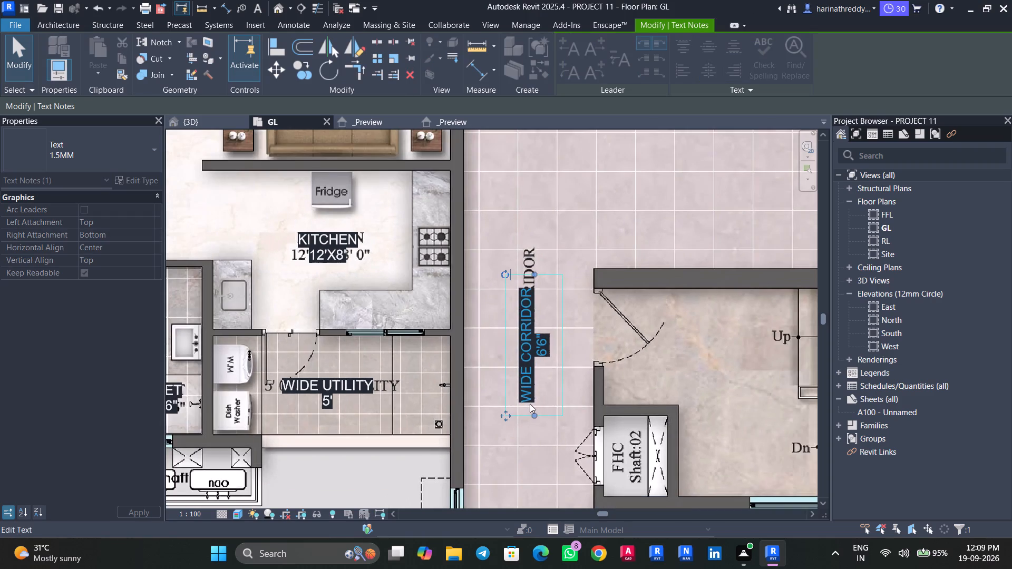
pyautogui.scroll(-4, 530, 404)
pyautogui.moveTo(559, 401); pyautogui.dragTo(522, 322, button='middle')
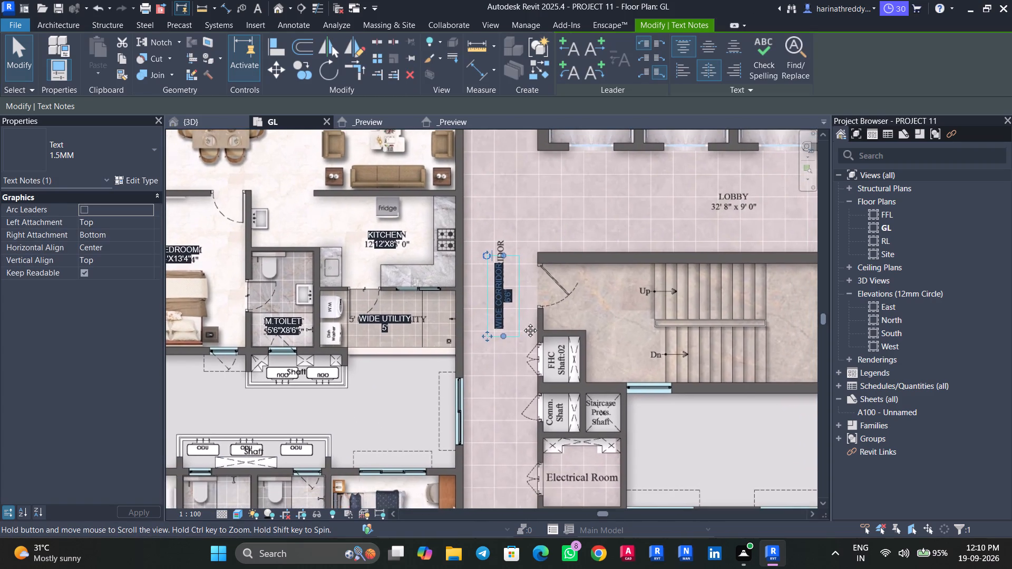
pyautogui.moveTo(522, 322); pyautogui.dragTo(493, 75, button='middle')
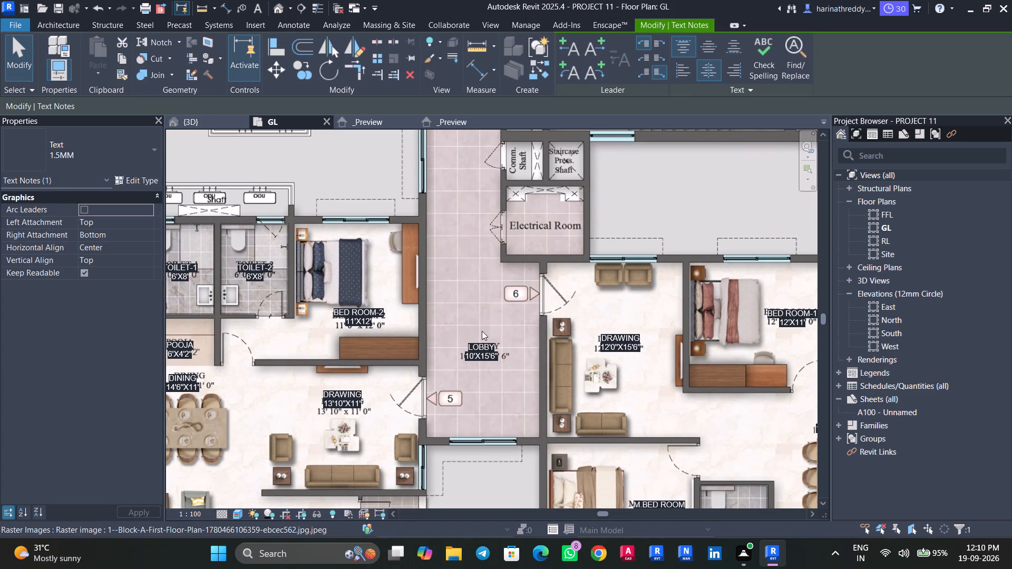
pyautogui.click(485, 346)
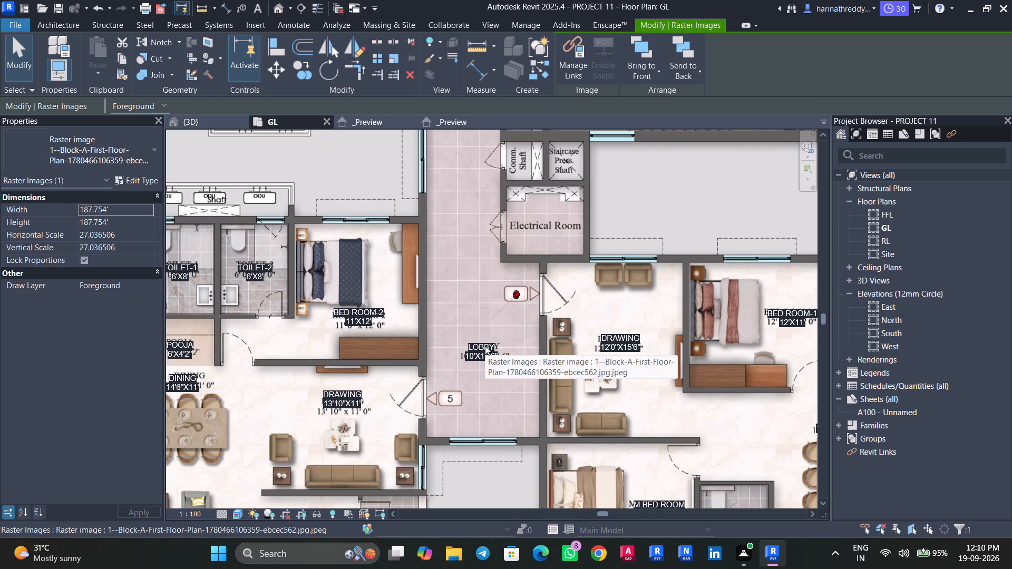
pyautogui.press('Tab')
pyautogui.click(485, 346)
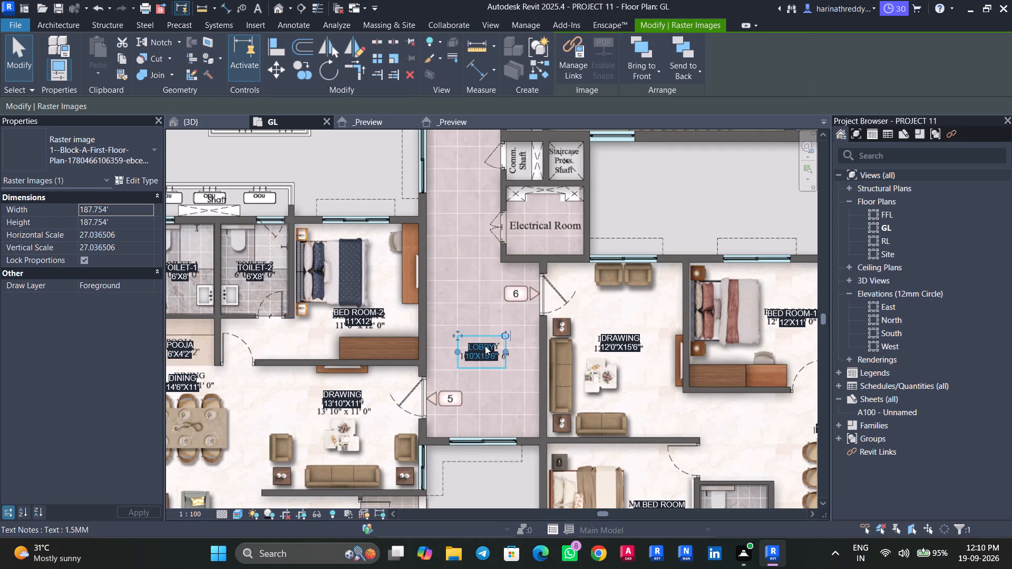
pyautogui.keyDown('ctrl'); pyautogui.moveTo(485, 346); pyautogui.dragTo(517, 284); pyautogui.keyUp('ctrl')
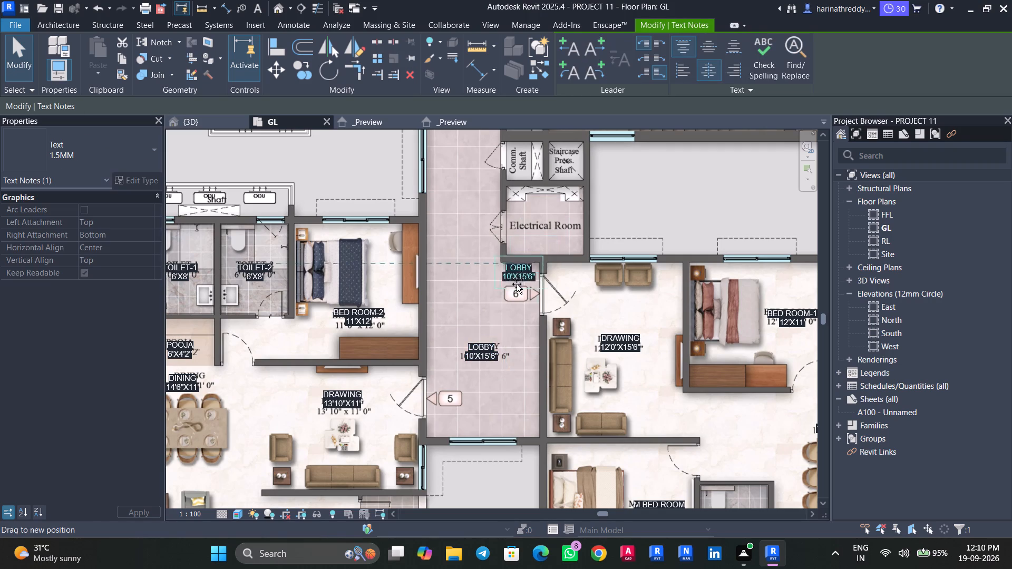
pyautogui.keyDown('ctrl'); pyautogui.moveTo(517, 284); pyautogui.dragTo(492, 349); pyautogui.keyUp('ctrl')
# Move the duplicated LOBBY note onto the underlying lobby label in front of the four lifts.
pyautogui.scroll(-4, 492, 349)
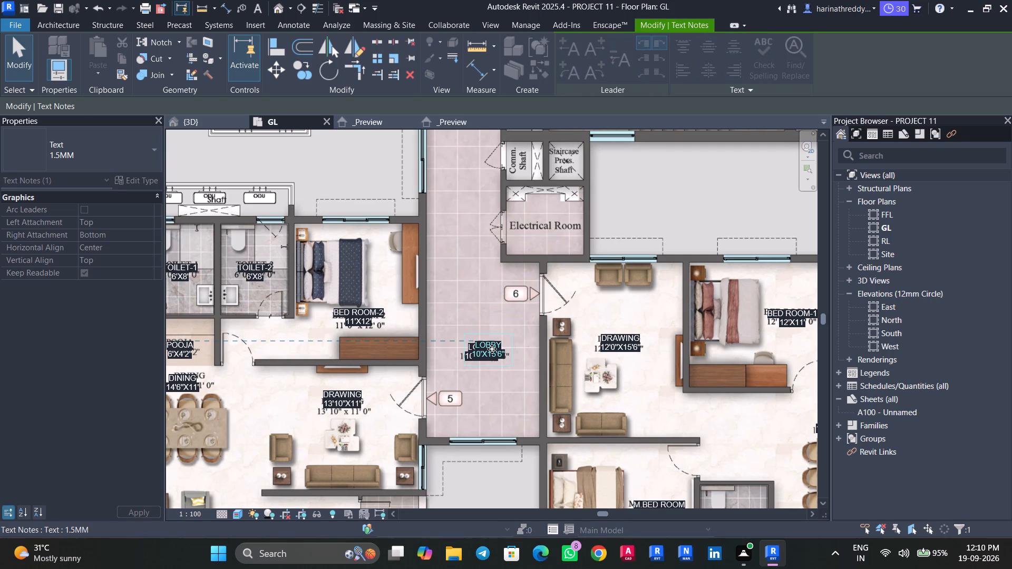
pyautogui.scroll(-5, 492, 349)
pyautogui.scroll(7, 492, 349)
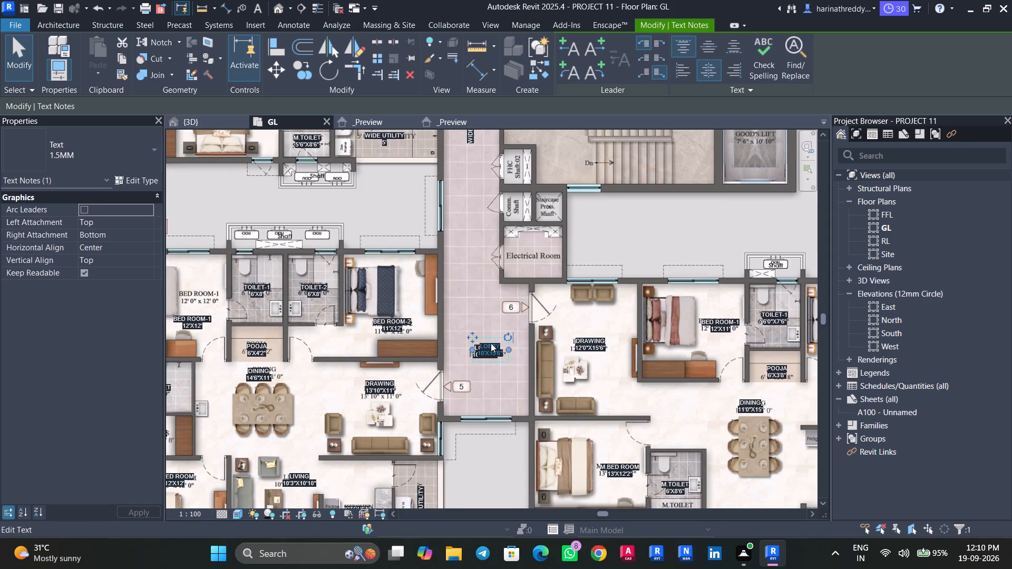
pyautogui.scroll(-4, 491, 343)
pyautogui.moveTo(490, 346); pyautogui.dragTo(510, 288)
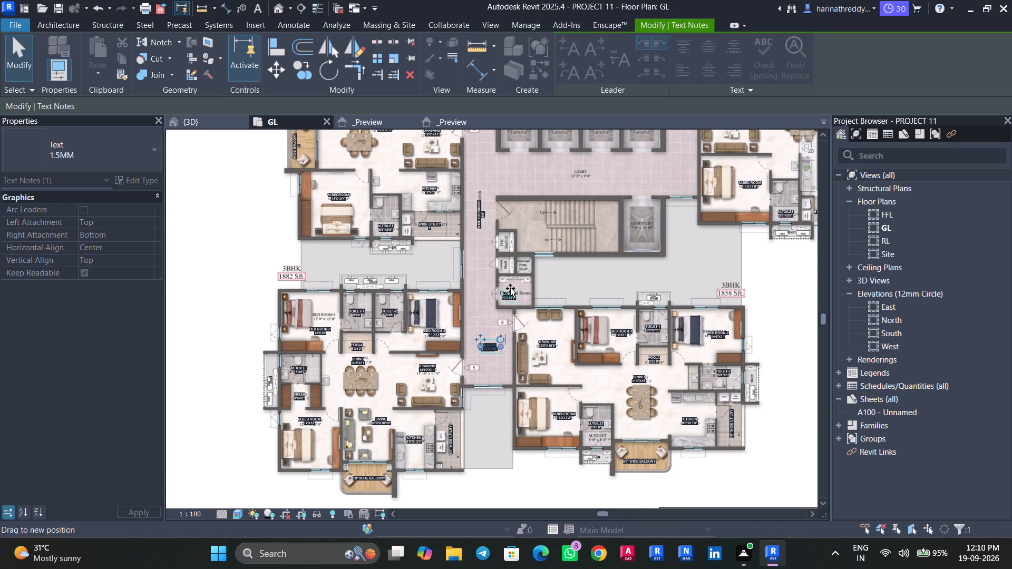
pyautogui.moveTo(510, 288); pyautogui.dragTo(580, 173)
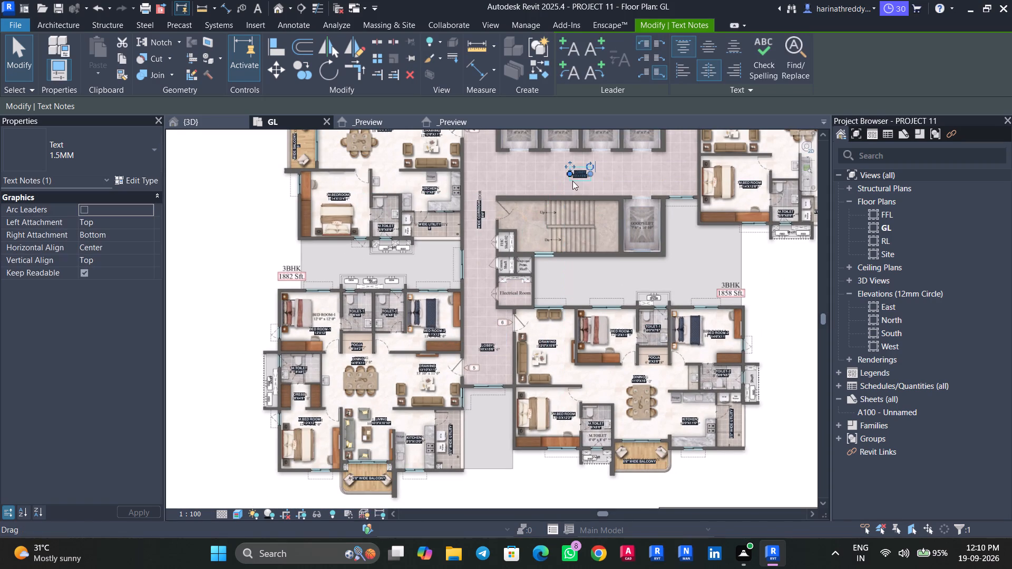
# Shift the duplicated LOBBY note just above the underlying lobby label in front of the lifts so that label can be read.
pyautogui.scroll(-4, 502, 259)
pyautogui.scroll(6, 500, 260)
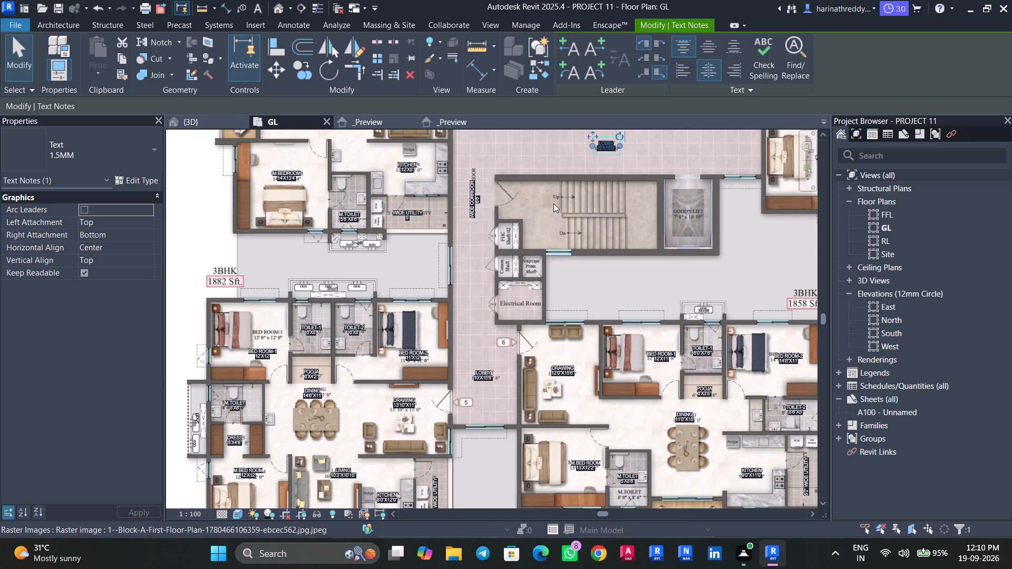
pyautogui.scroll(3, 553, 200)
pyautogui.moveTo(554, 195); pyautogui.dragTo(497, 361, button='middle')
pyautogui.scroll(3, 561, 298)
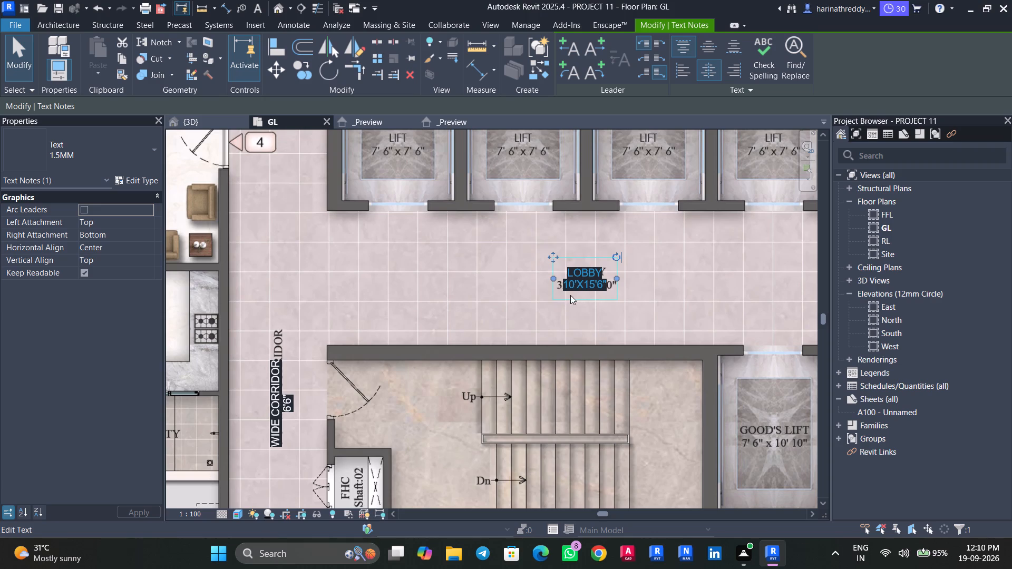
pyautogui.moveTo(554, 259); pyautogui.dragTo(551, 233)
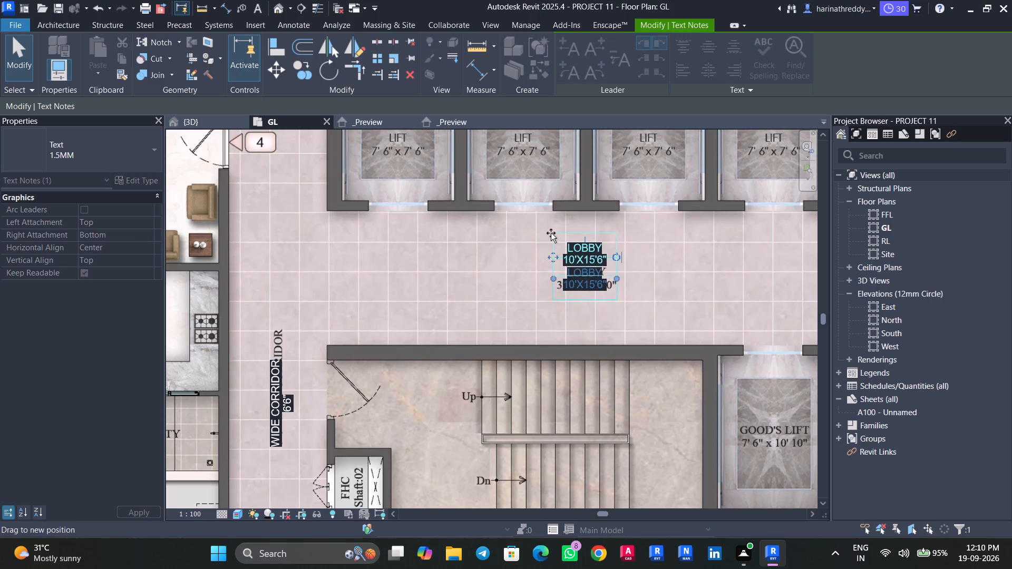
pyautogui.moveTo(551, 233); pyautogui.dragTo(551, 231)
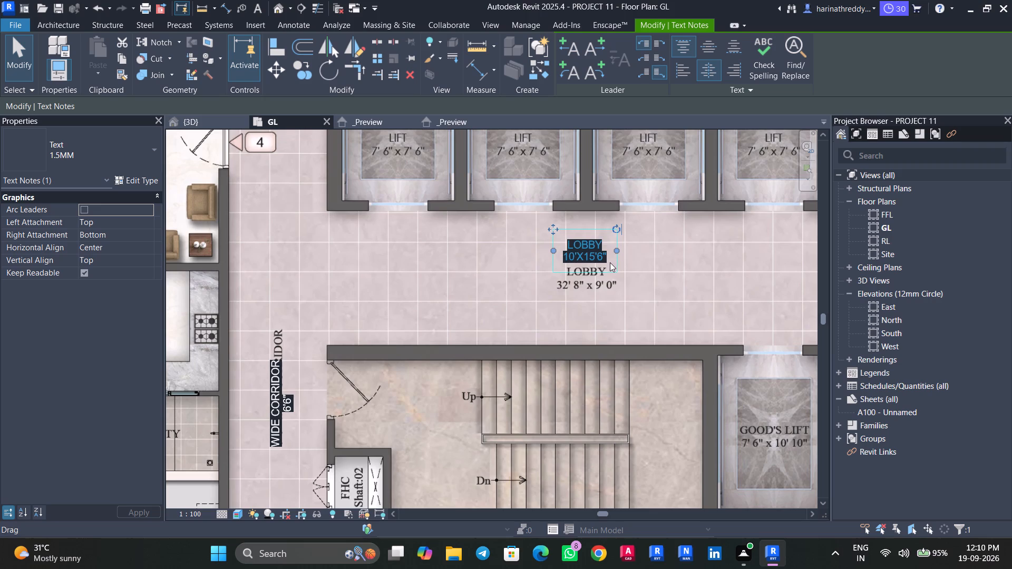
# Change the size line of the lift-lobby LOBBY note to 32'8"X9' and finish editing.
pyautogui.scroll(4, 605, 262)
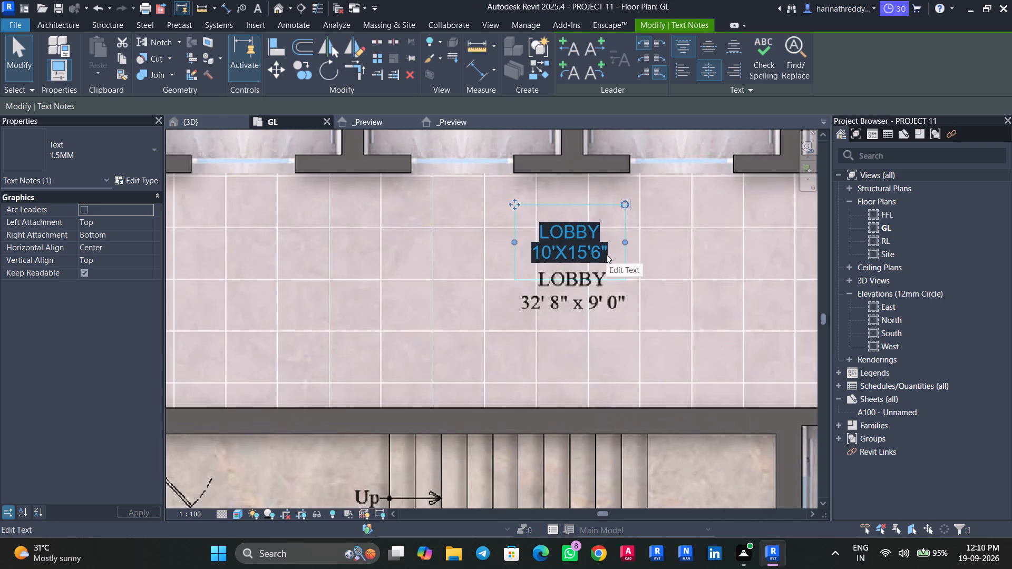
pyautogui.scroll(3, 606, 254)
pyautogui.doubleClick(606, 254)
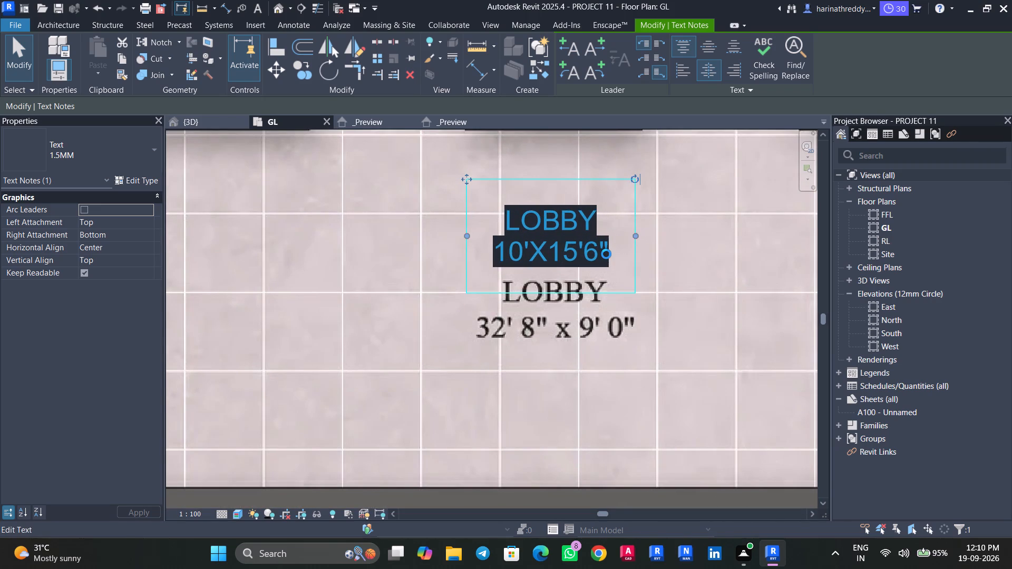
pyautogui.click(606, 254)
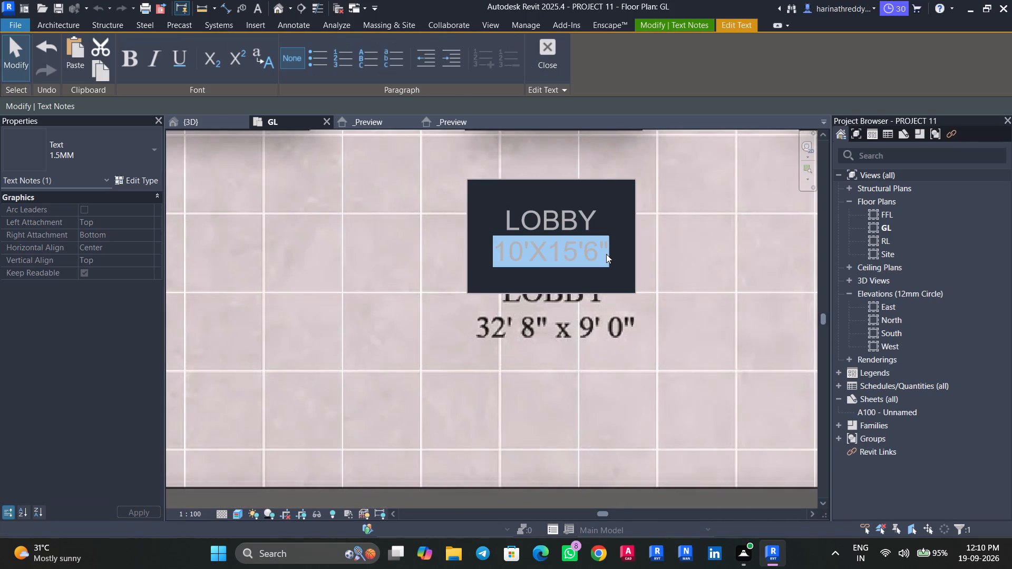
pyautogui.write("32'")
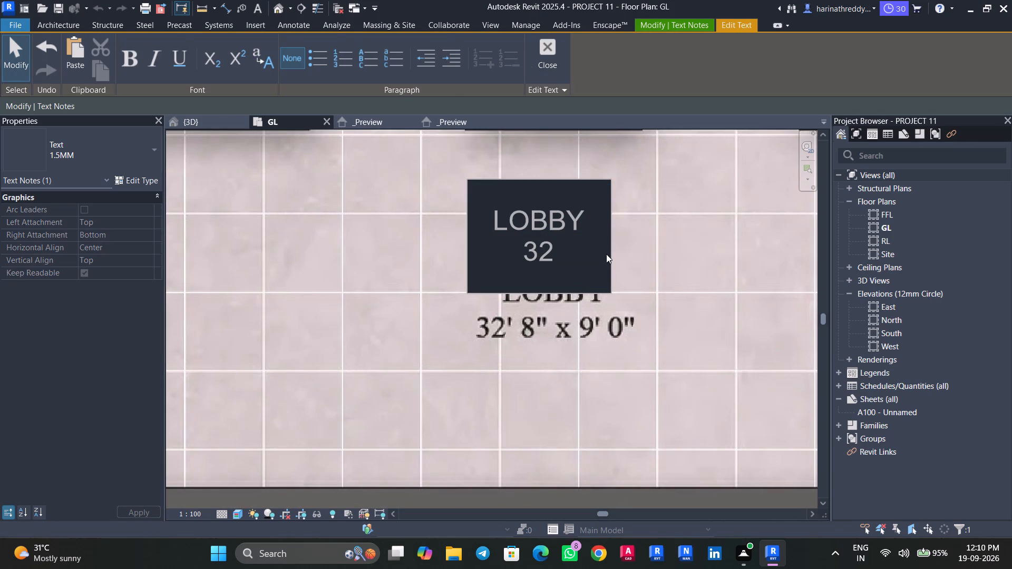
pyautogui.press('8')
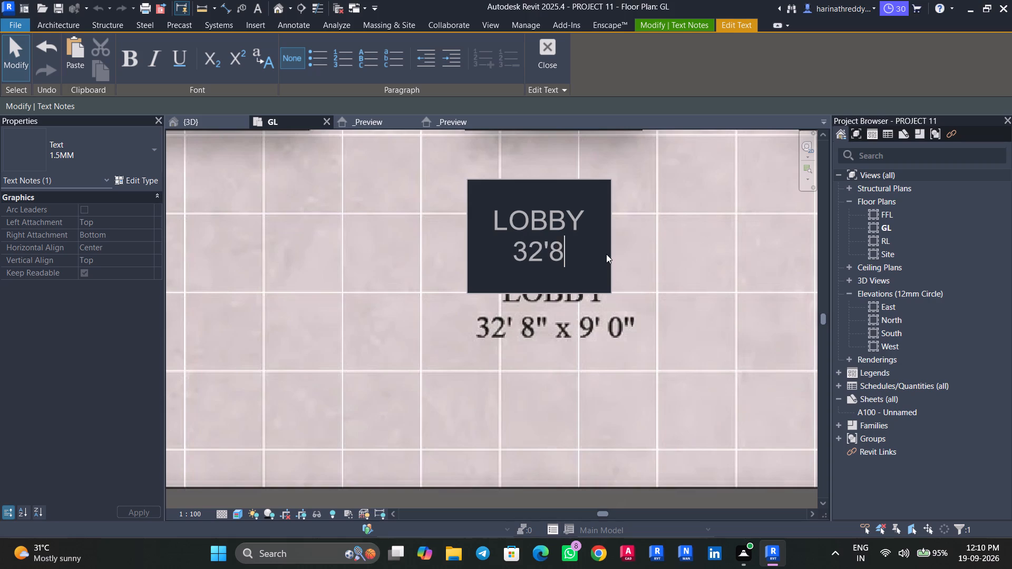
pyautogui.hotkey('shift', '"')
pyautogui.write('X9')
pyautogui.press("'")
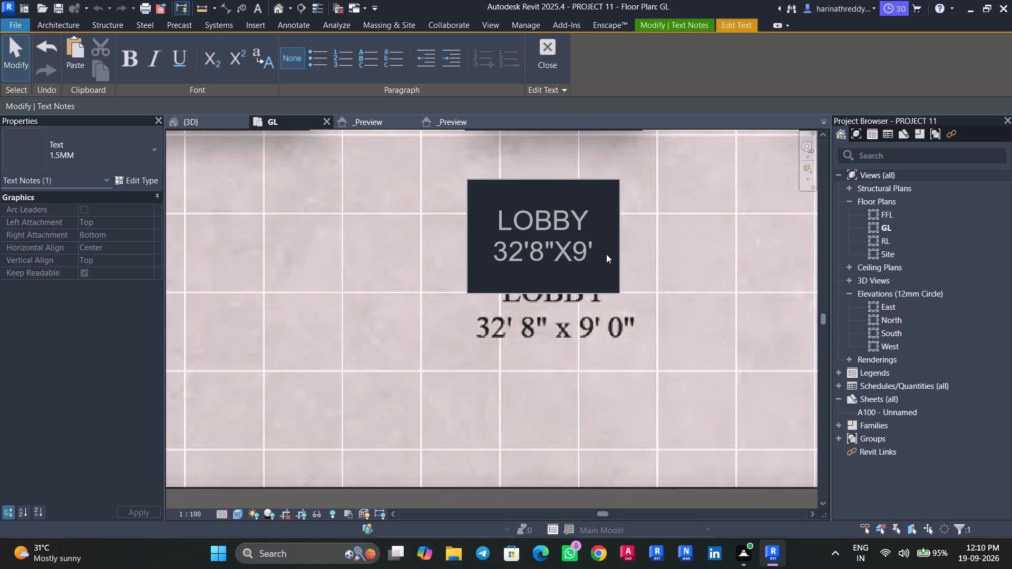
pyautogui.click(631, 232)
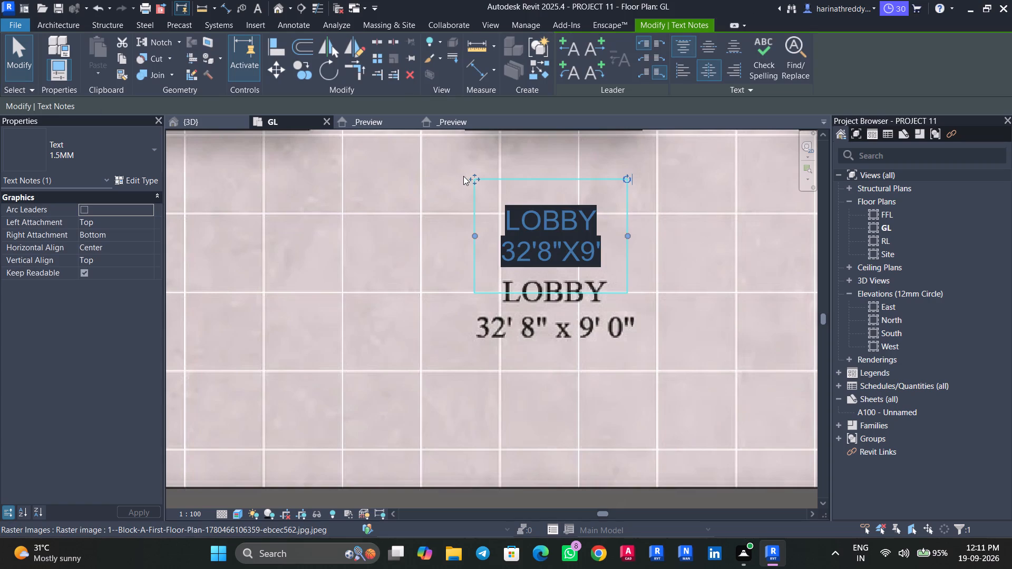
# Move the edited LOBBY note down onto the underlying lobby label in front of the lifts.
pyautogui.moveTo(470, 178); pyautogui.dragTo(478, 254)
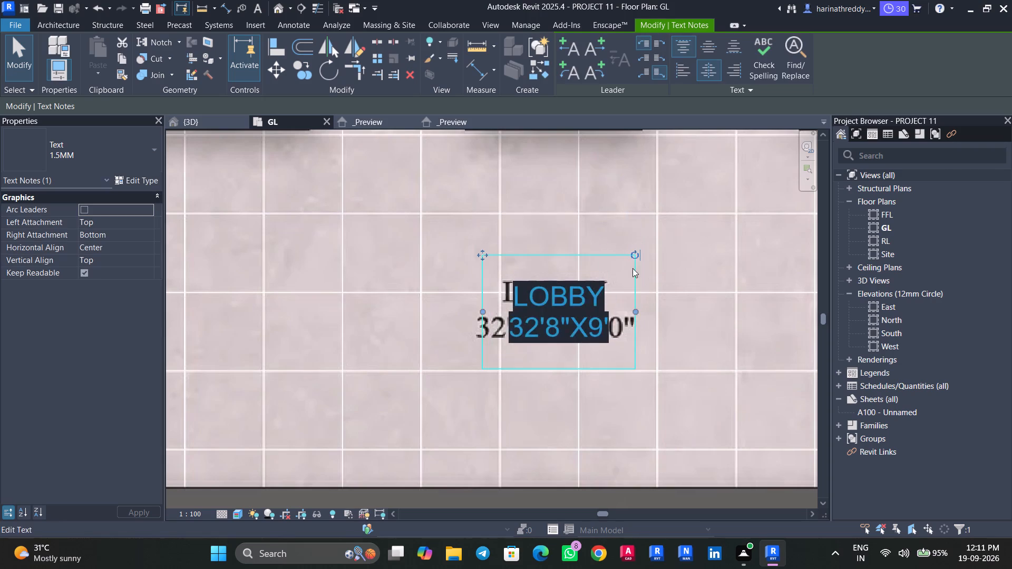
# Copy the vertical WIDE CORRIDOR 6'6" note onto the underlying corridor label near entrance 3, and clear the selection.
pyautogui.scroll(-10, 646, 273)
pyautogui.moveTo(658, 287); pyautogui.dragTo(588, 305, button='middle')
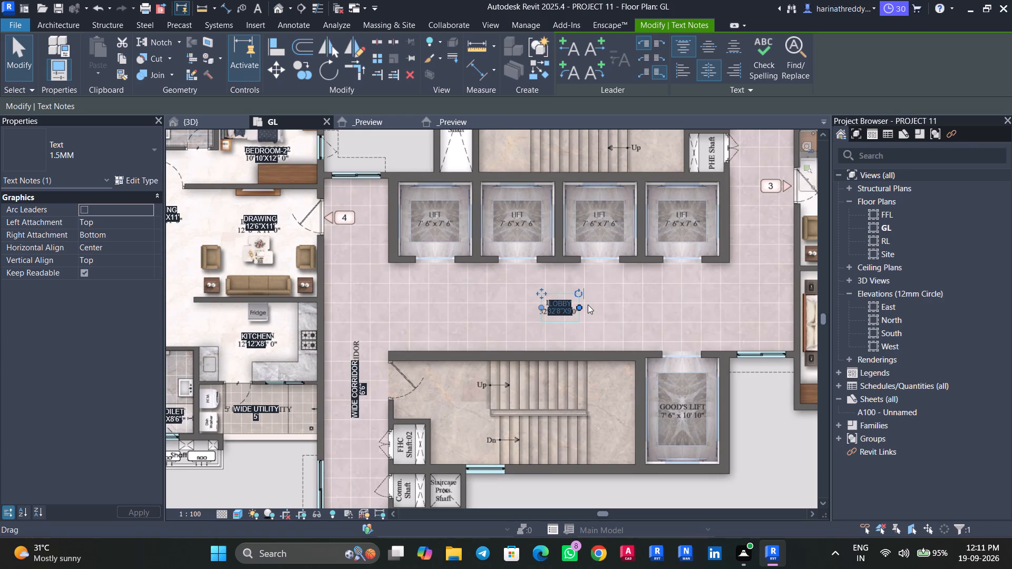
pyautogui.scroll(-2, 586, 304)
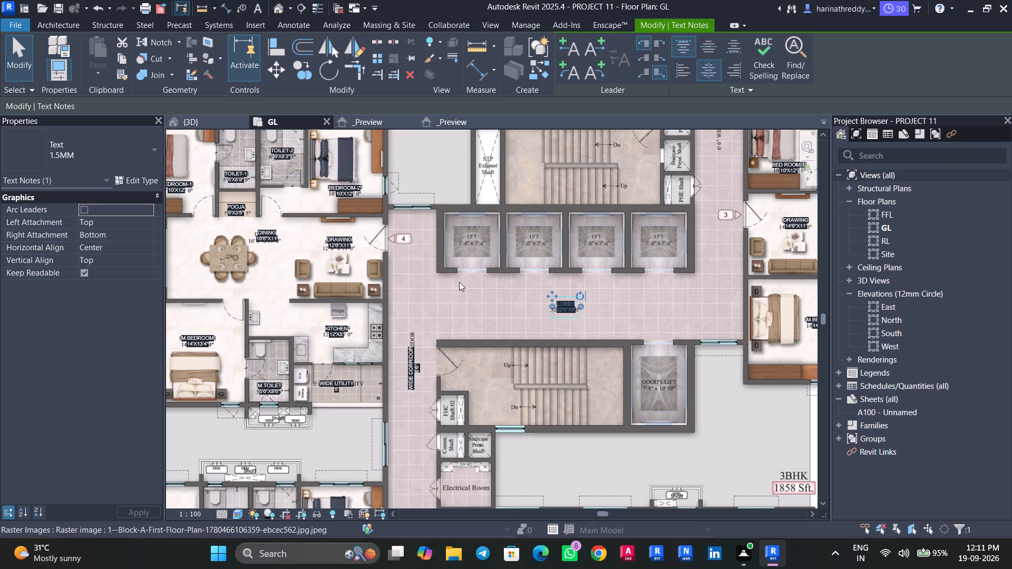
pyautogui.moveTo(459, 282); pyautogui.dragTo(402, 330, button='middle')
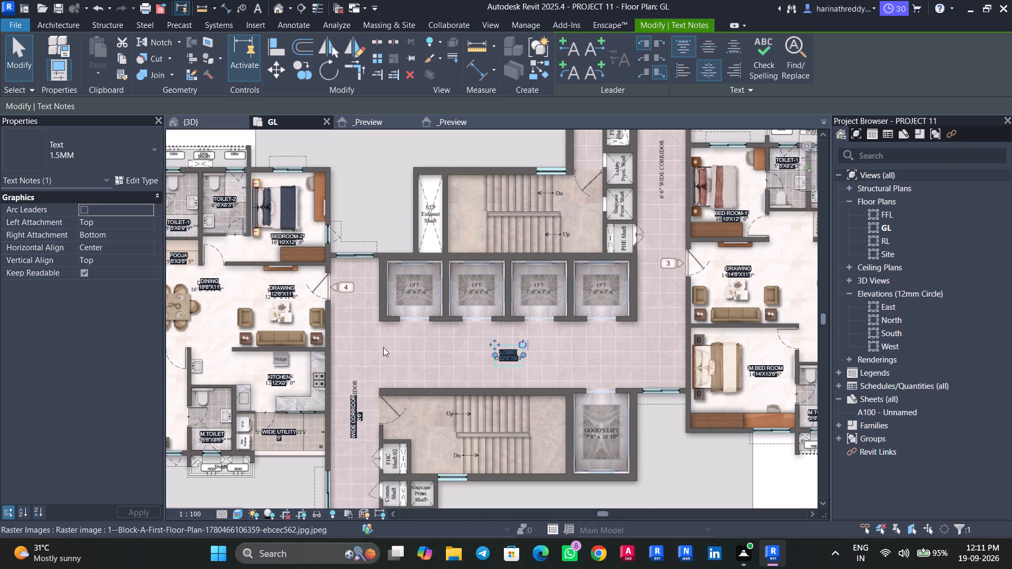
pyautogui.click(357, 401)
pyautogui.press('Tab')
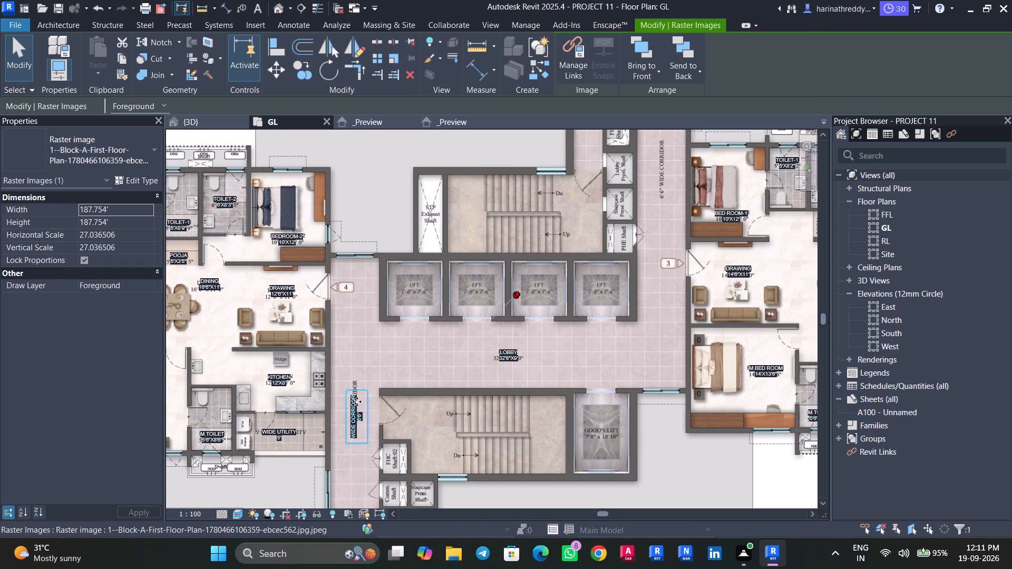
pyautogui.click(357, 401)
pyautogui.keyDown('ctrl'); pyautogui.moveTo(357, 401); pyautogui.dragTo(365, 398); pyautogui.keyUp('ctrl')
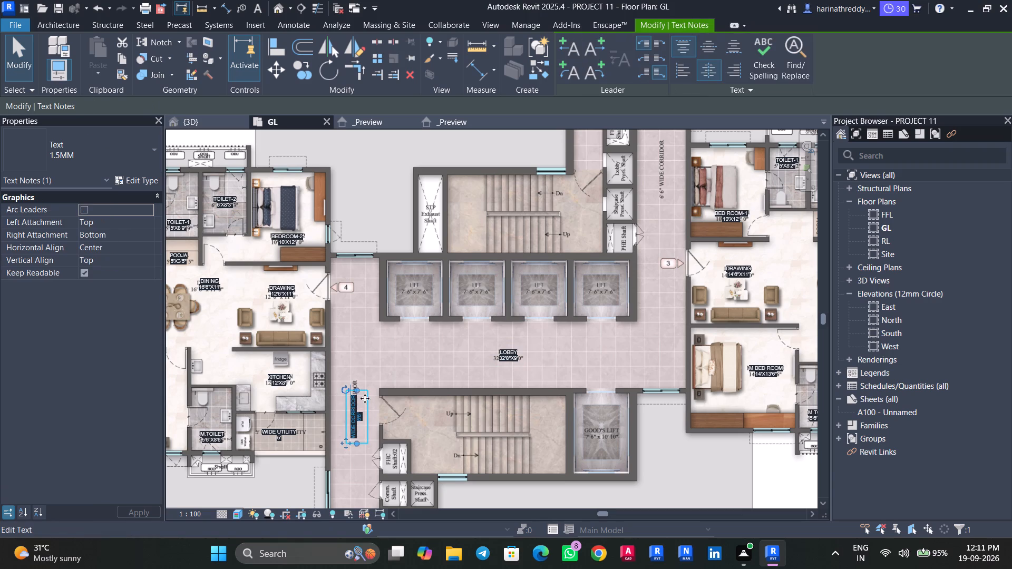
pyautogui.keyDown('ctrl'); pyautogui.moveTo(365, 398); pyautogui.dragTo(661, 155); pyautogui.keyUp('ctrl')
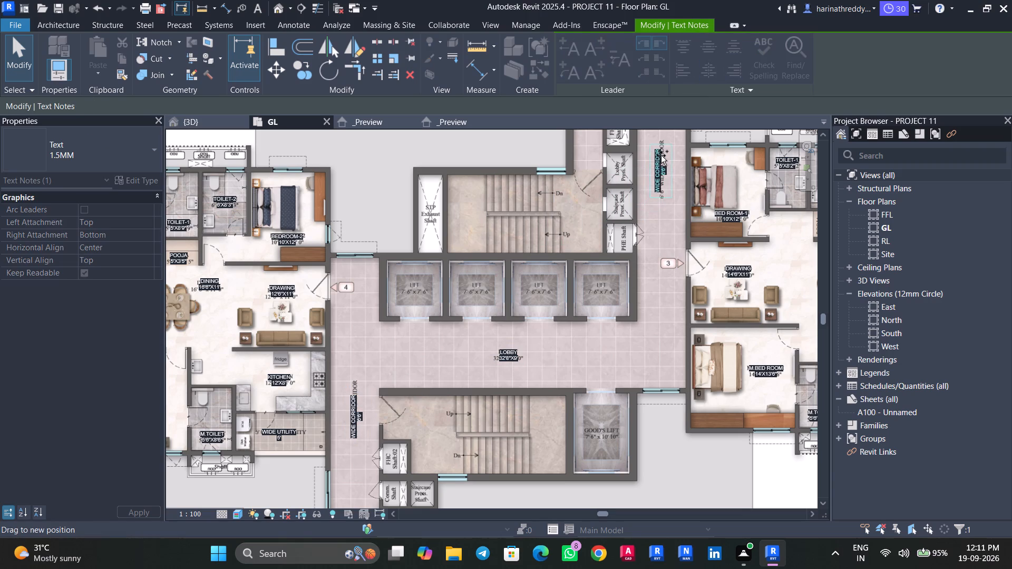
pyautogui.keyDown('ctrl'); pyautogui.moveTo(661, 155); pyautogui.dragTo(664, 151); pyautogui.keyUp('ctrl')
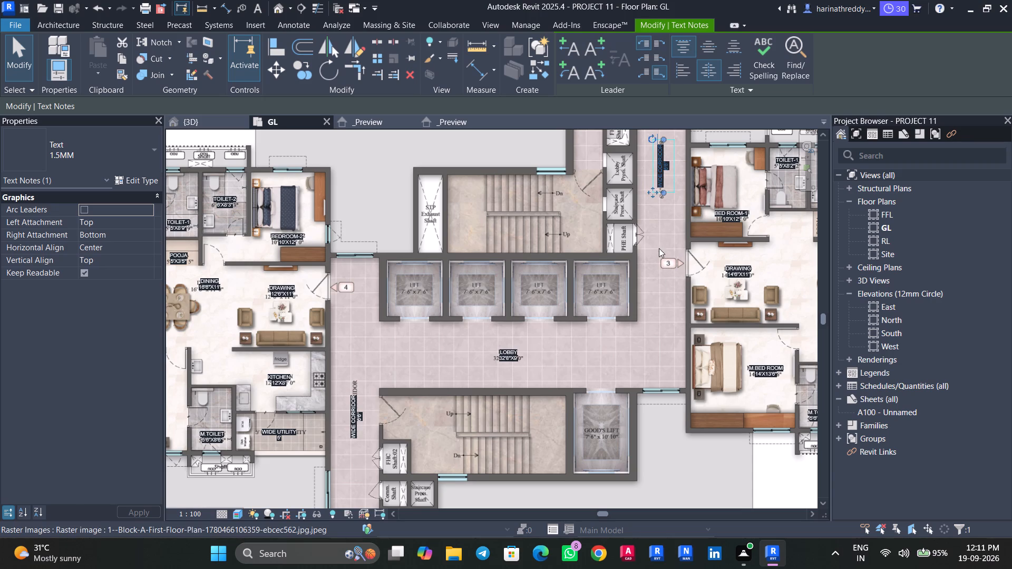
pyautogui.press('Escape')
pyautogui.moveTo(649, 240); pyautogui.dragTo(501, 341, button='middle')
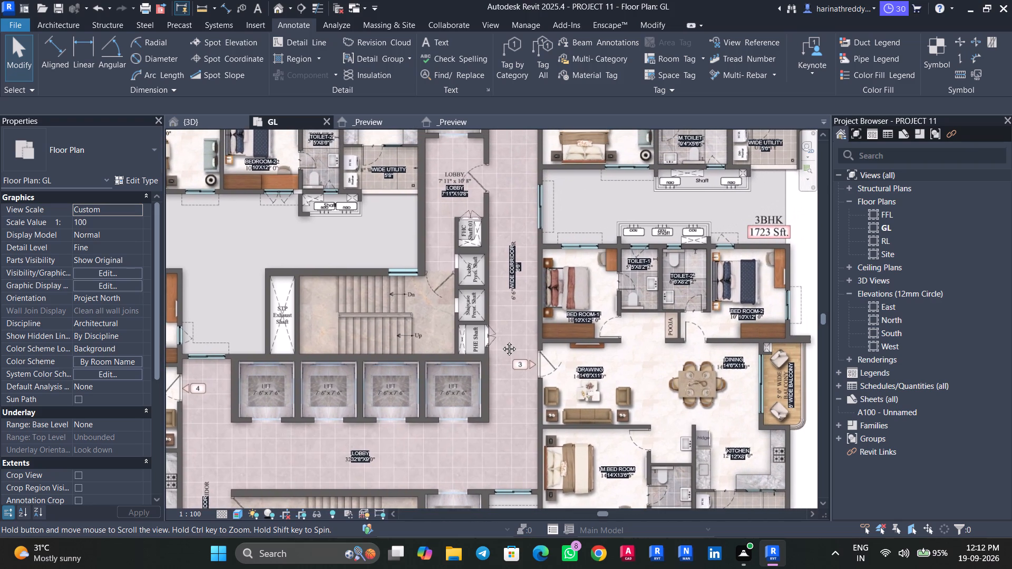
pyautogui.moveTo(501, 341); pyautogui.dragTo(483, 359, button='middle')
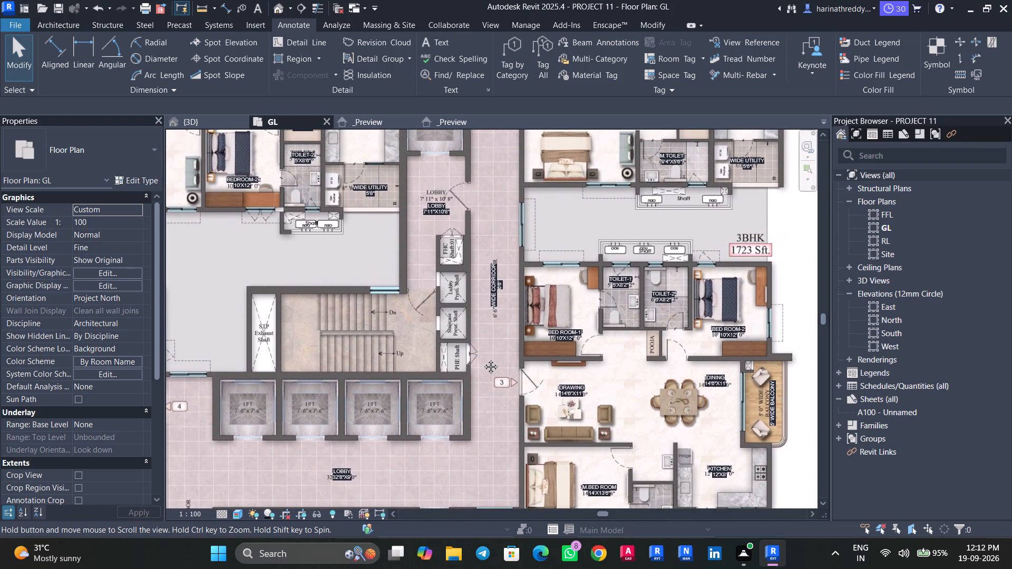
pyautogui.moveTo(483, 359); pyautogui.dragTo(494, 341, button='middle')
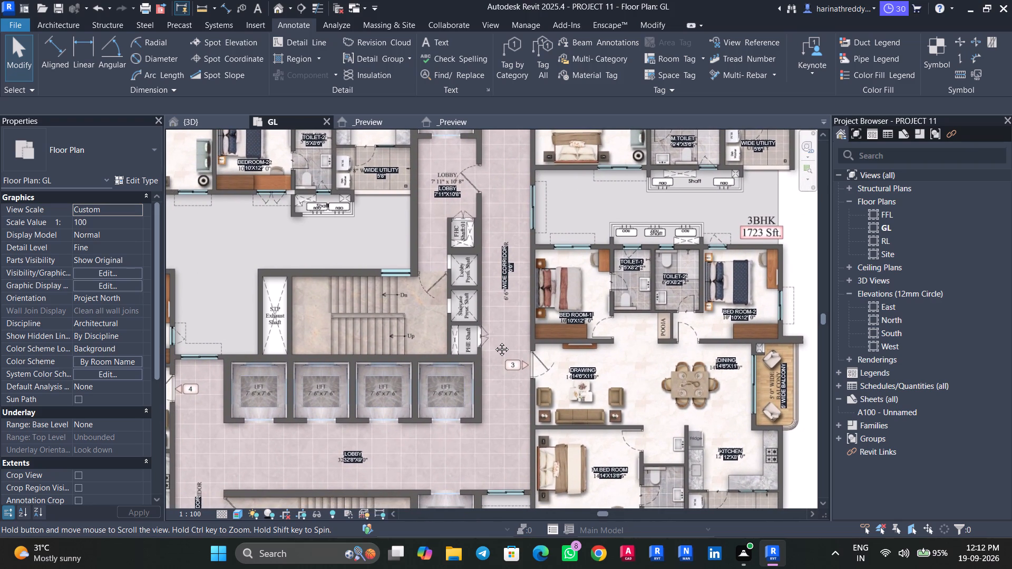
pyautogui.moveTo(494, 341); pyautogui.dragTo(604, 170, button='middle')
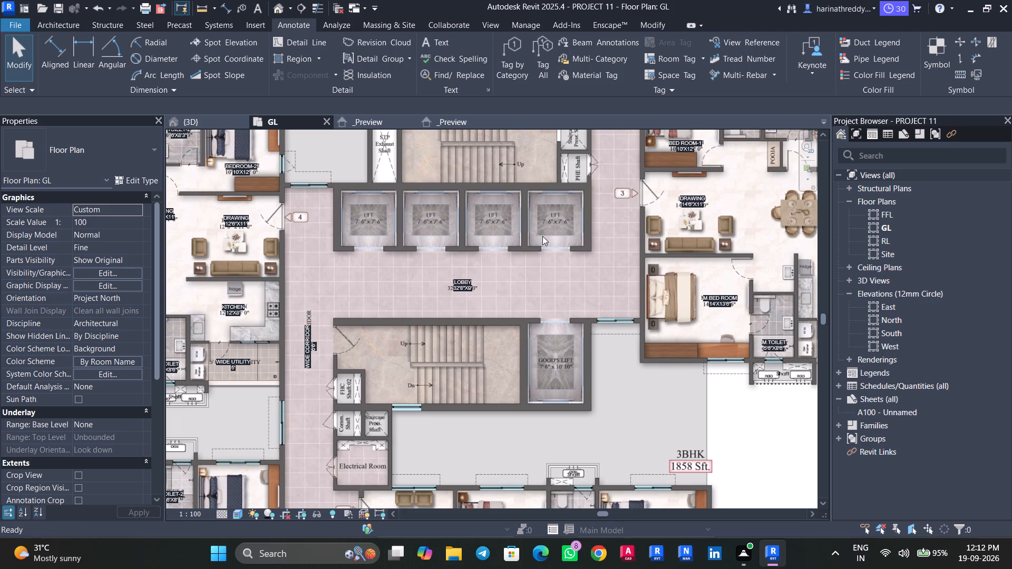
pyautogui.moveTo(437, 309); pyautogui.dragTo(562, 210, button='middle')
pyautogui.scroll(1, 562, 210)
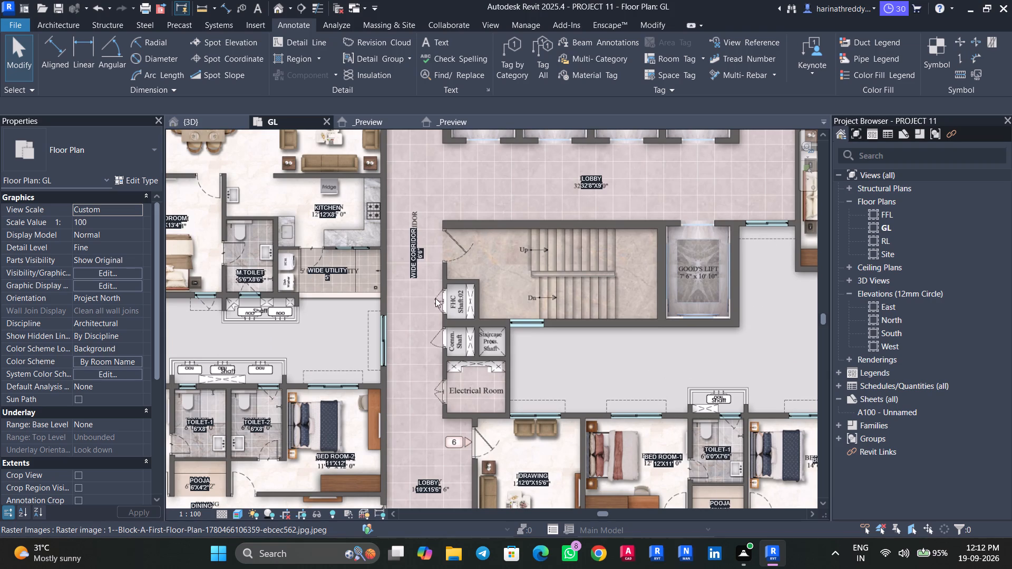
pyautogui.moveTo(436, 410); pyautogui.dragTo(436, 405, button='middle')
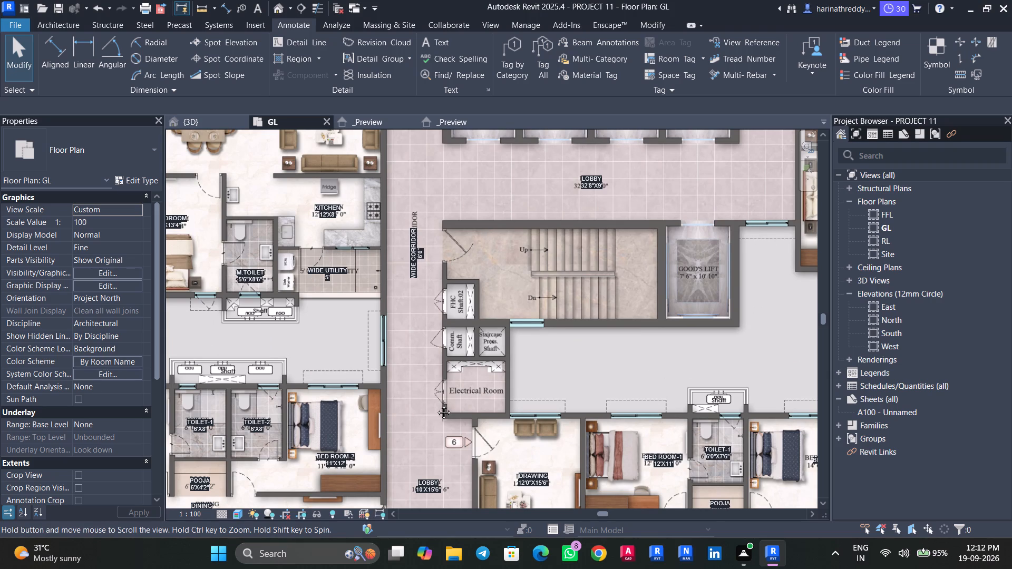
# Copy the LOBBY 32'8"X9' note from the lift lobby into the goods lift, just above the underlying goods lift label.
pyautogui.moveTo(436, 405); pyautogui.dragTo(586, 192, button='middle')
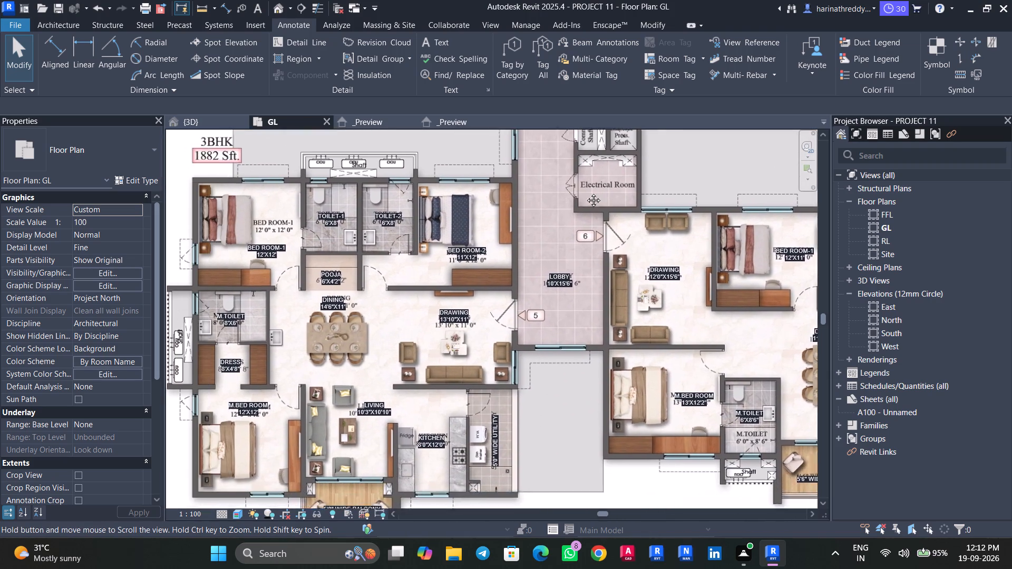
pyautogui.moveTo(586, 192); pyautogui.dragTo(332, 361, button='middle')
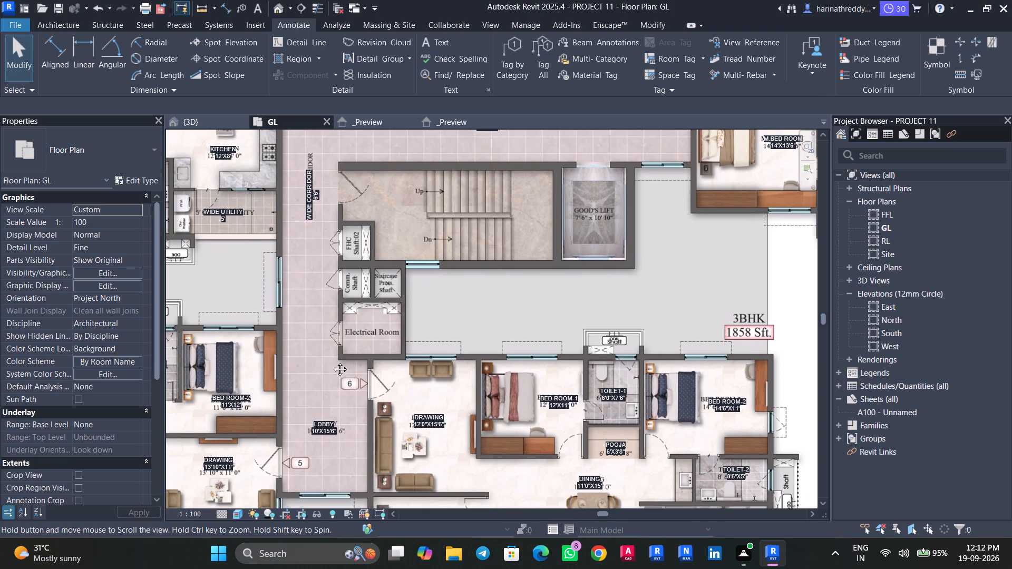
pyautogui.moveTo(332, 361); pyautogui.dragTo(346, 381, button='middle')
pyautogui.moveTo(575, 272); pyautogui.dragTo(532, 341, button='middle')
pyautogui.scroll(-1, 575, 272)
pyautogui.scroll(5, 473, 315)
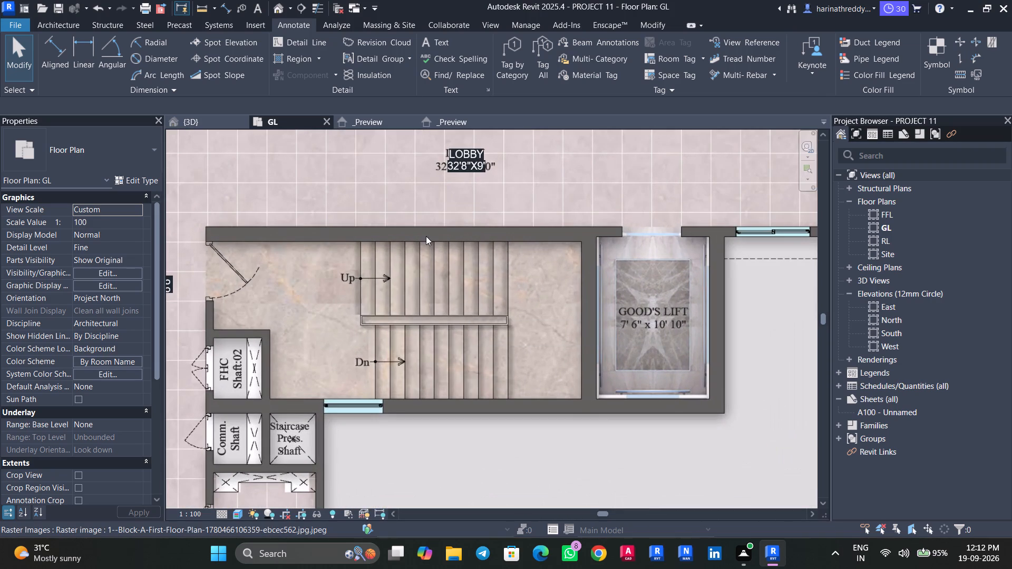
pyautogui.click(447, 158)
pyautogui.press('Tab')
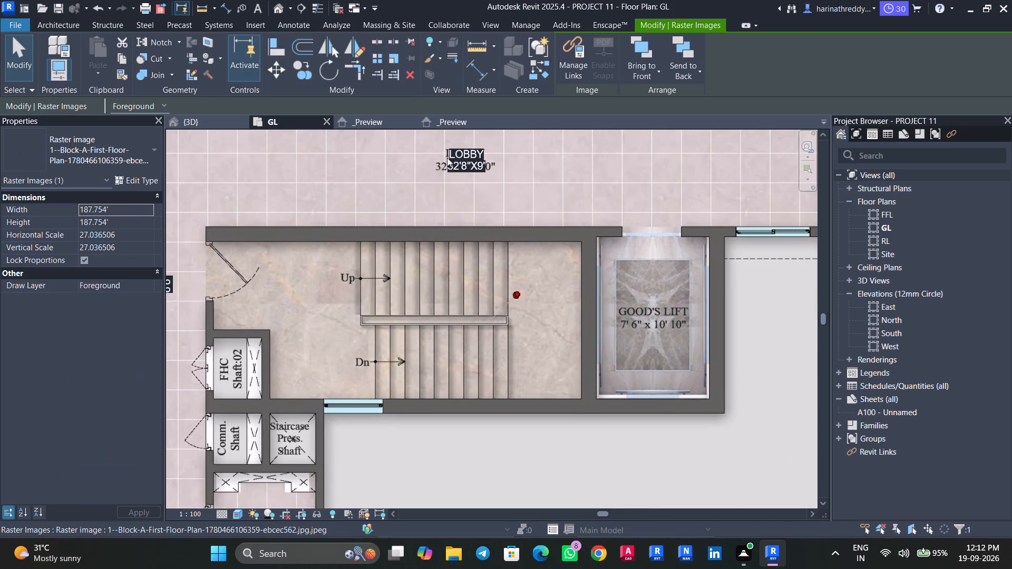
pyautogui.click(447, 158)
pyautogui.keyDown('ctrl'); pyautogui.moveTo(455, 161); pyautogui.dragTo(643, 272); pyautogui.keyUp('ctrl')
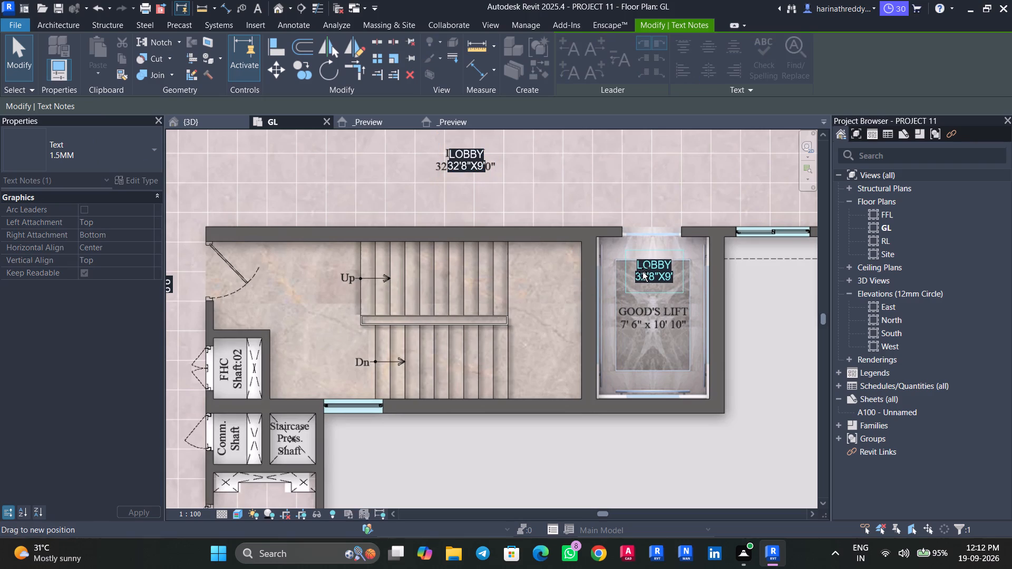
pyautogui.keyDown('ctrl'); pyautogui.moveTo(643, 272); pyautogui.dragTo(643, 272); pyautogui.keyUp('ctrl')
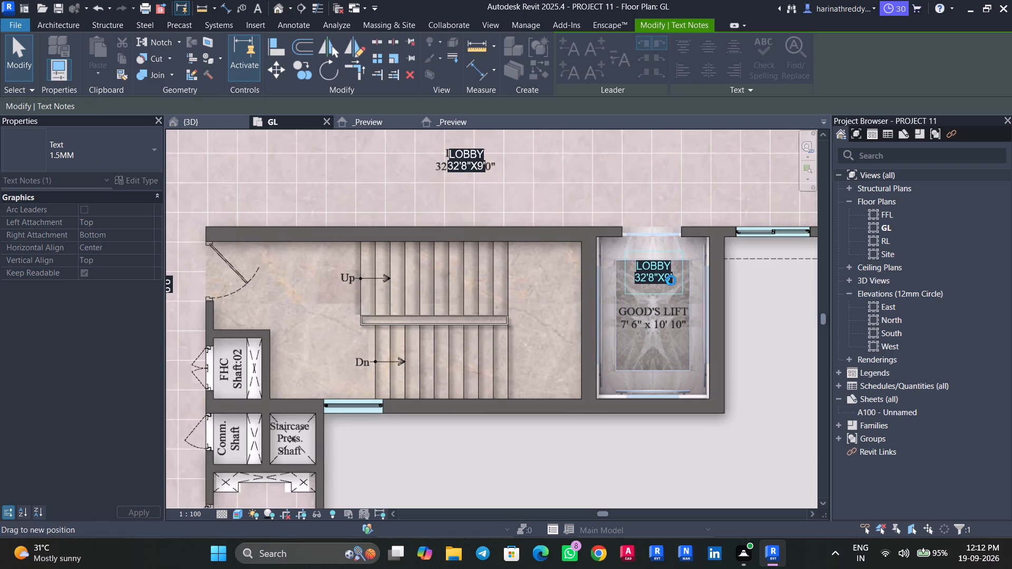
# Replace the name line of the copied note in the goods lift with GOODS LIFT.
pyautogui.scroll(6, 671, 280)
pyautogui.doubleClick(665, 254)
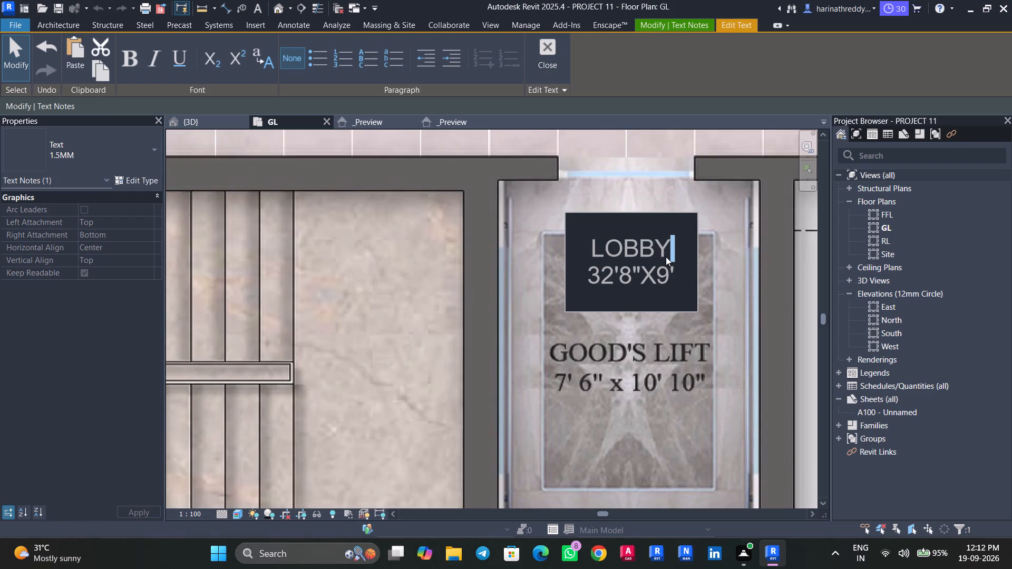
pyautogui.moveTo(666, 257); pyautogui.dragTo(553, 266)
pyautogui.moveTo(553, 266); pyautogui.dragTo(560, 249)
pyautogui.write('GOOD')
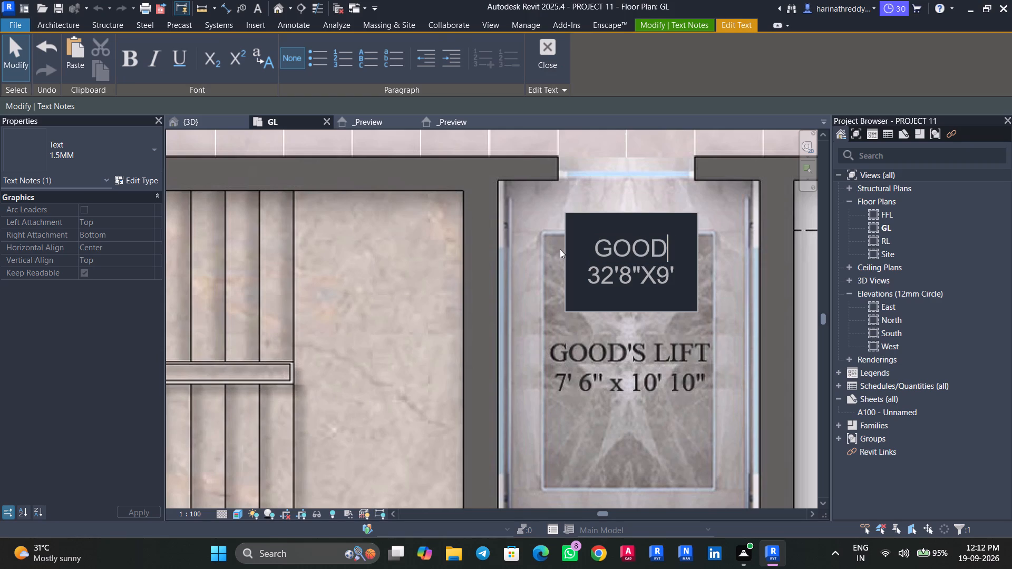
pyautogui.write('S LIFT')
# Change the size line of the GOODS LIFT note to 7'6"X10'10" and finish editing.
pyautogui.press('Down')
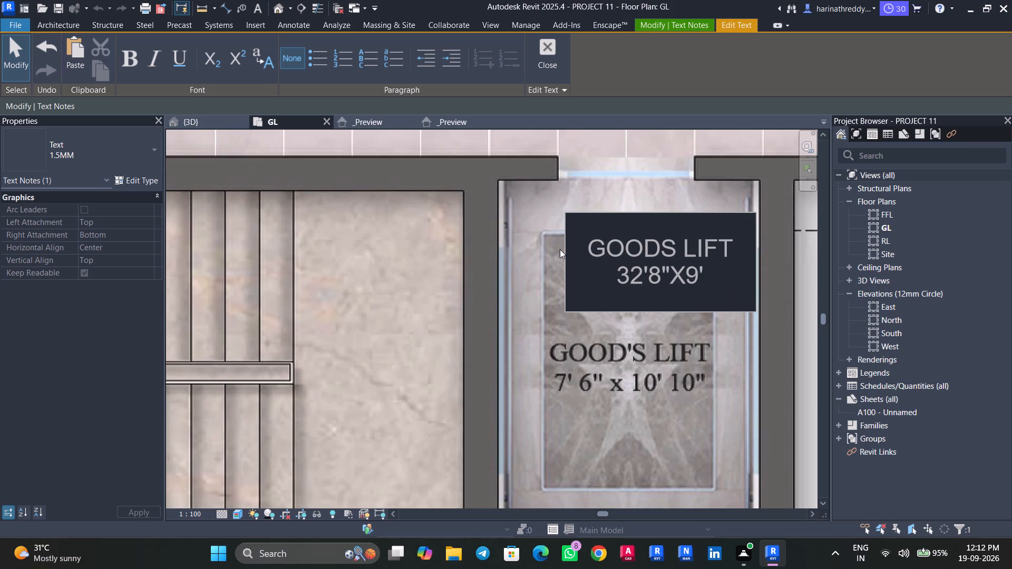
pyautogui.press('BackSpace')
pyautogui.press('BackSpace')
pyautogui.press('BackSpace')
pyautogui.press('BackSpace')
pyautogui.press('BackSpace')
pyautogui.press('BackSpace')
pyautogui.press('BackSpace')
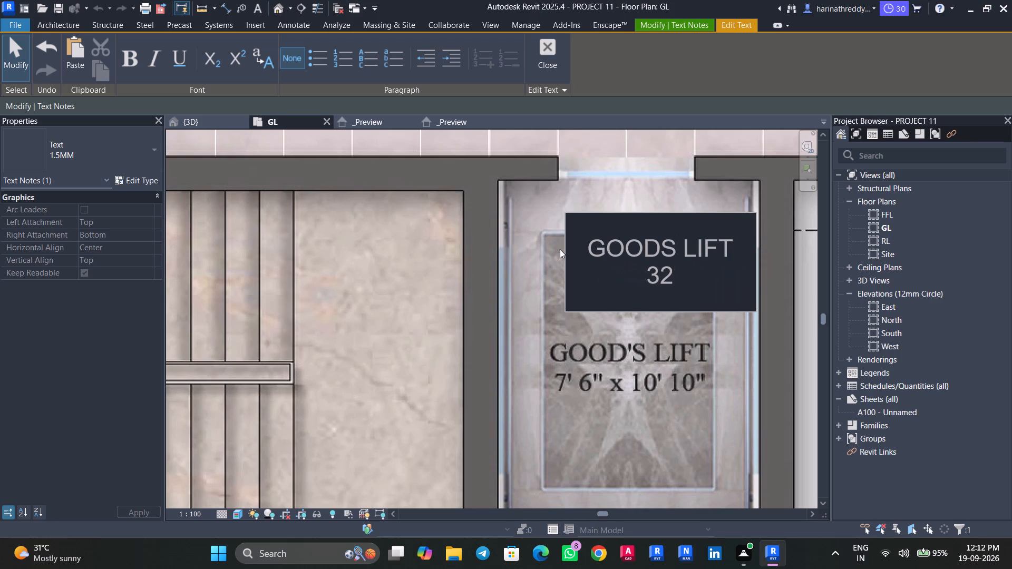
pyautogui.press('BackSpace')
pyautogui.write("7'")
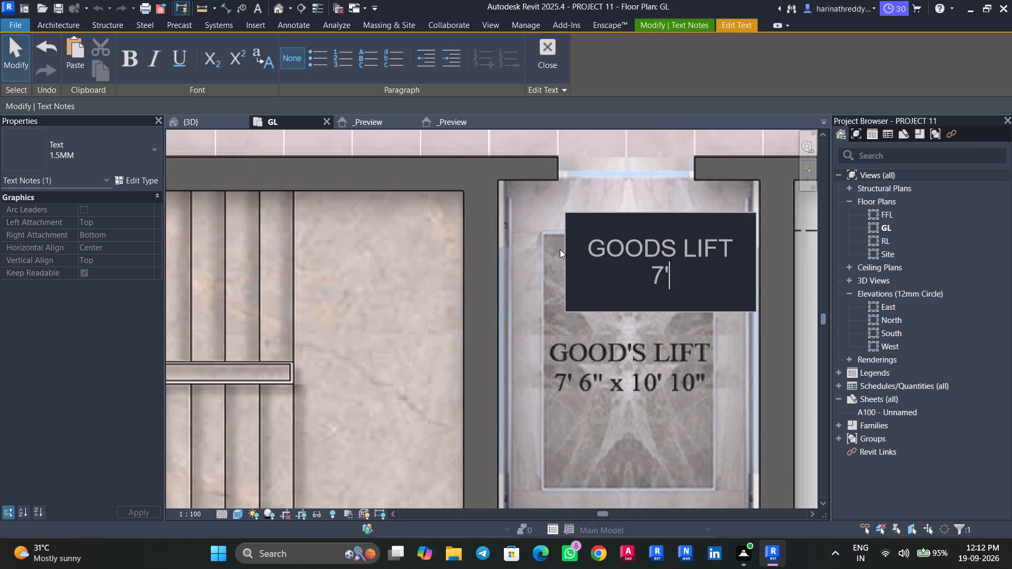
pyautogui.press('6')
pyautogui.hotkey('shift', '"')
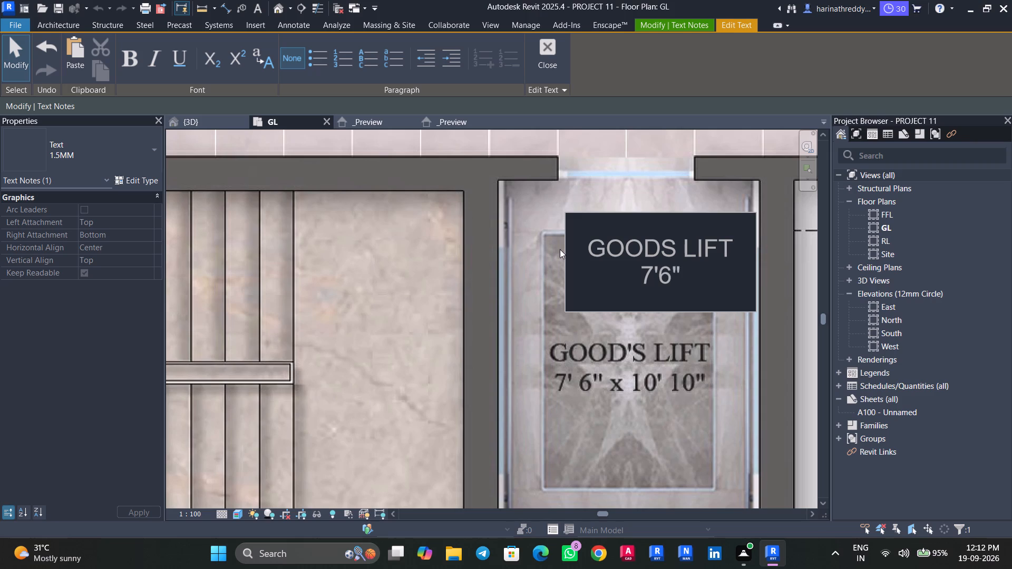
pyautogui.press('x')
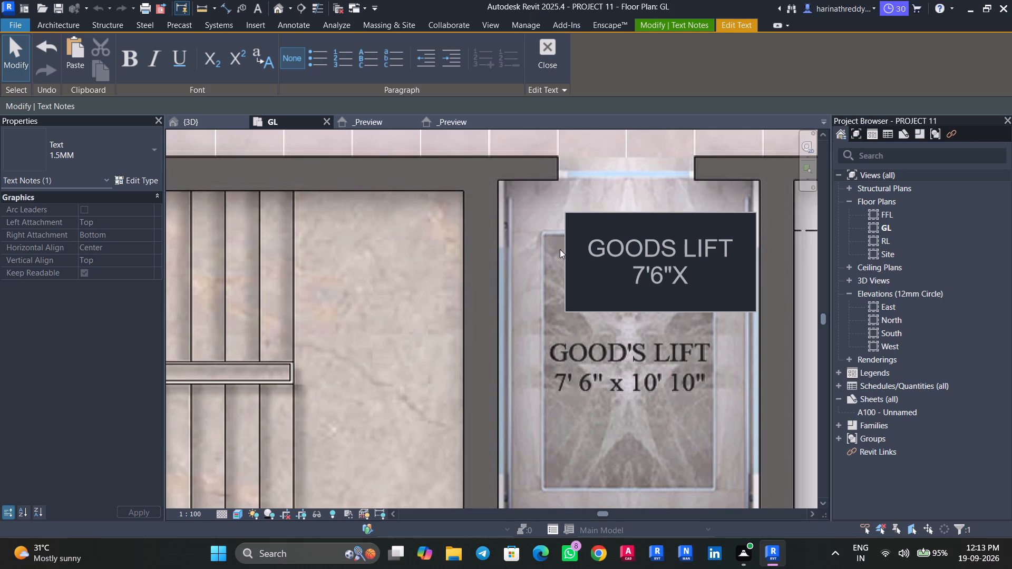
pyautogui.write('10')
pyautogui.write("'10")
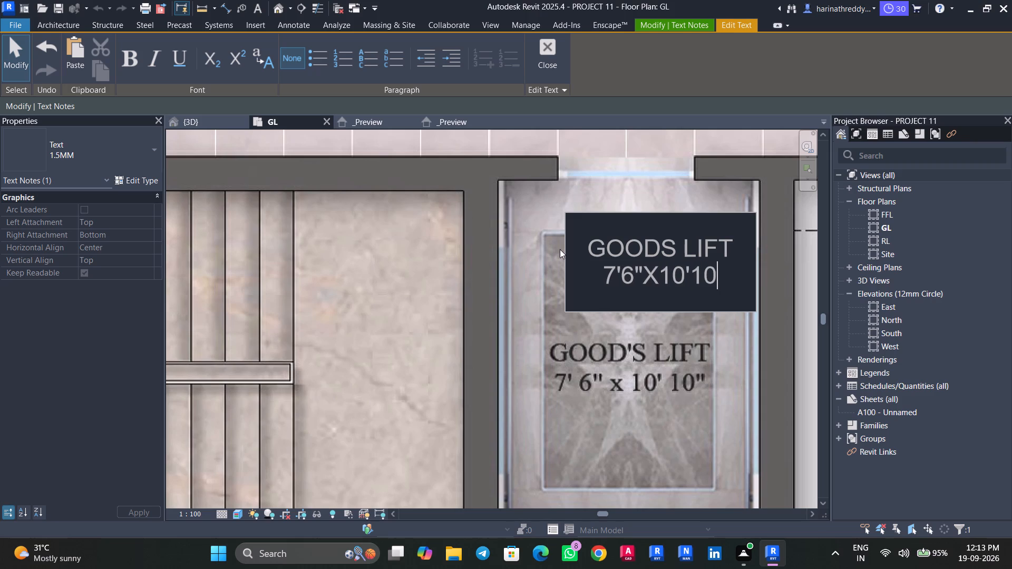
pyautogui.hotkey('shift', '"')
pyautogui.click(617, 187)
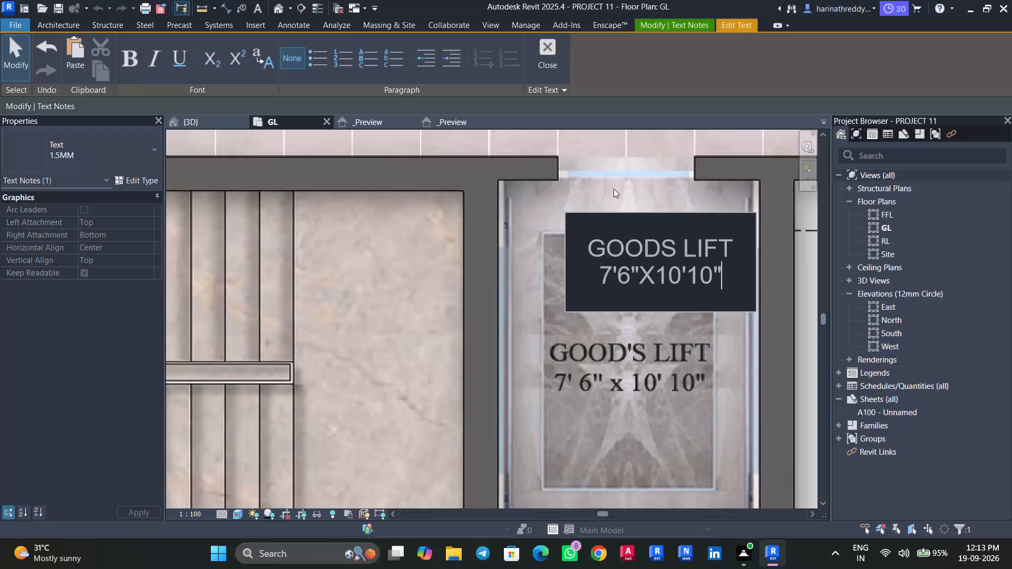
# Move the GOODS LIFT note down onto the underlying goods lift label.
pyautogui.moveTo(536, 207); pyautogui.dragTo(534, 312)
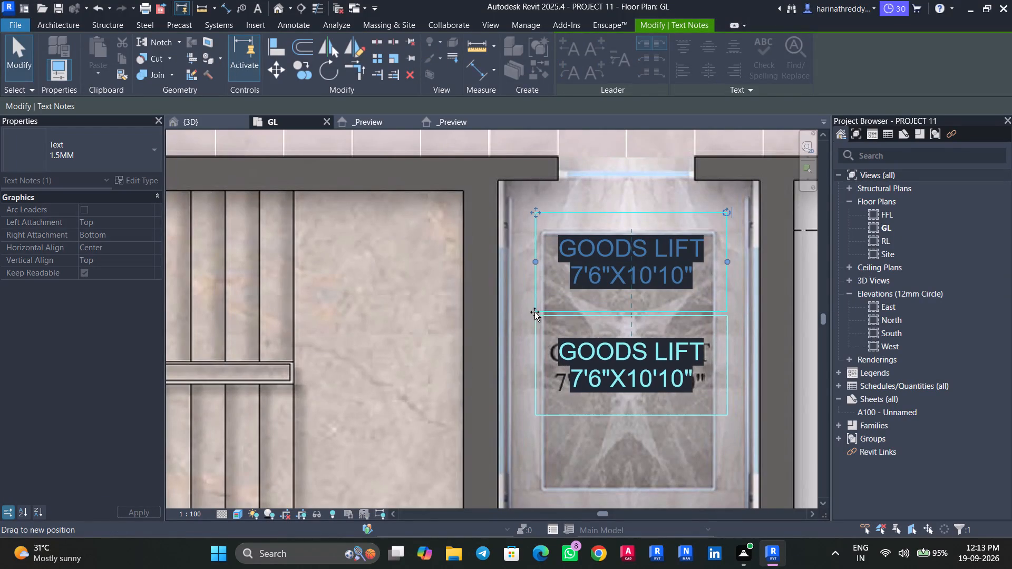
pyautogui.moveTo(534, 312); pyautogui.dragTo(541, 312)
# Copy the lift-lobby LOBBY note onto the underlying LIFT label in each of the four passenger lifts.
pyautogui.scroll(-10, 586, 238)
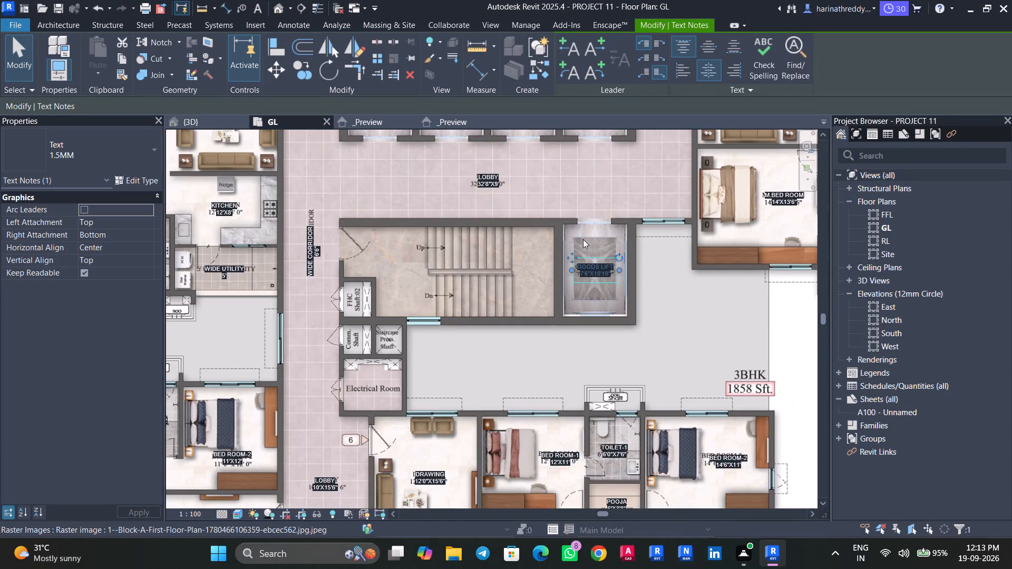
pyautogui.scroll(-1, 583, 239)
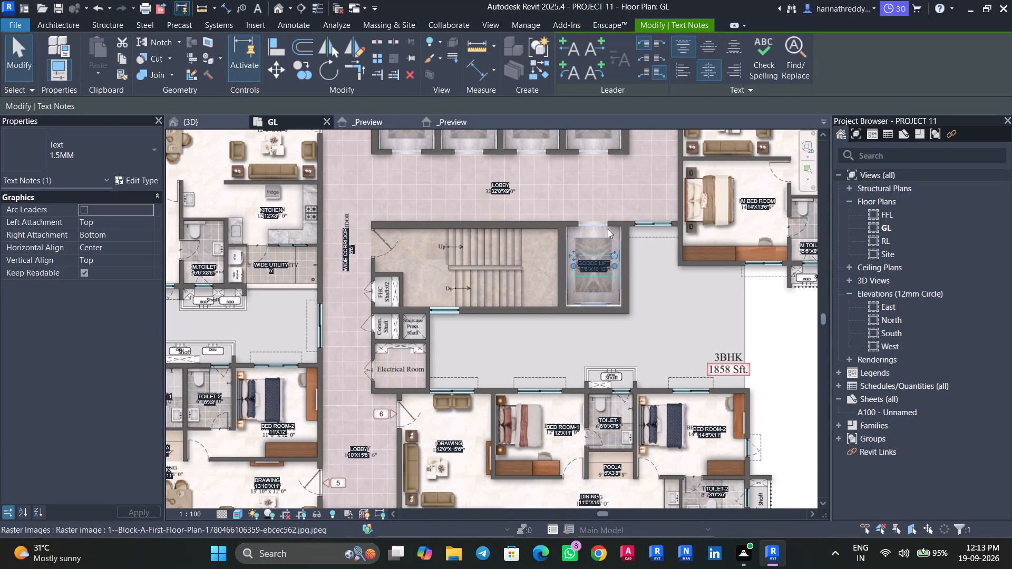
pyautogui.moveTo(624, 230); pyautogui.dragTo(568, 386, button='middle')
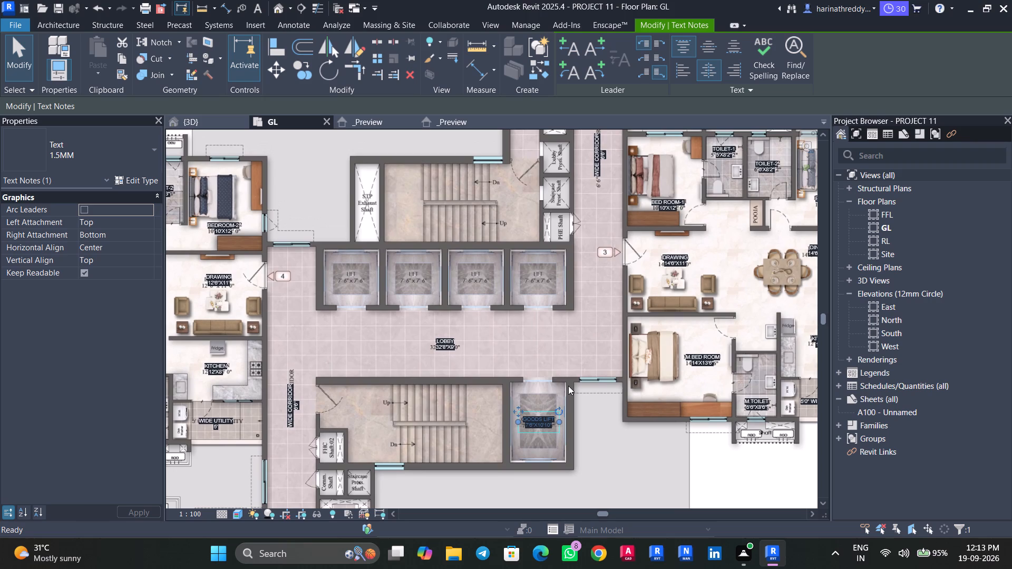
pyautogui.scroll(6, 443, 355)
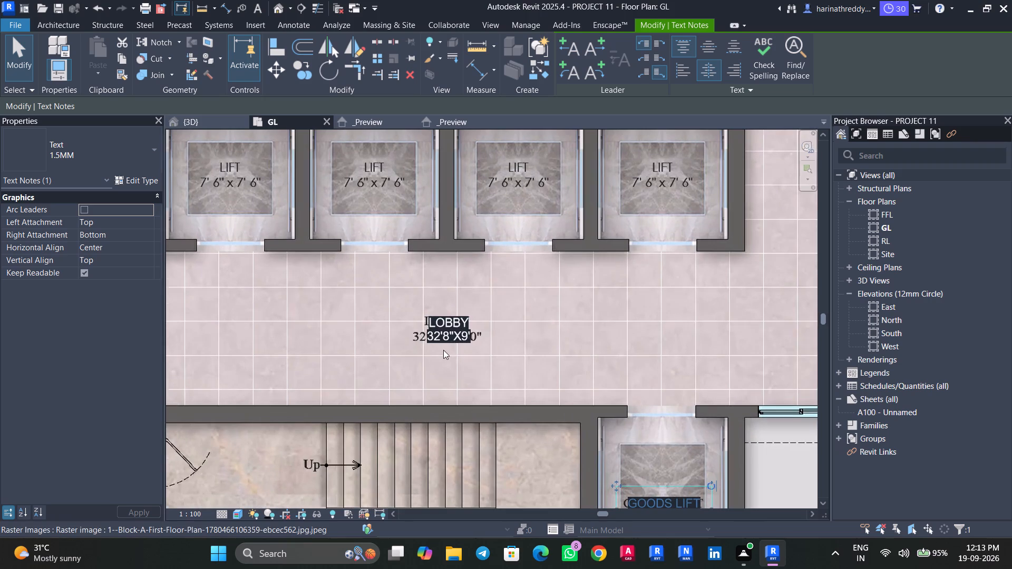
pyautogui.click(449, 331)
pyautogui.press('Tab')
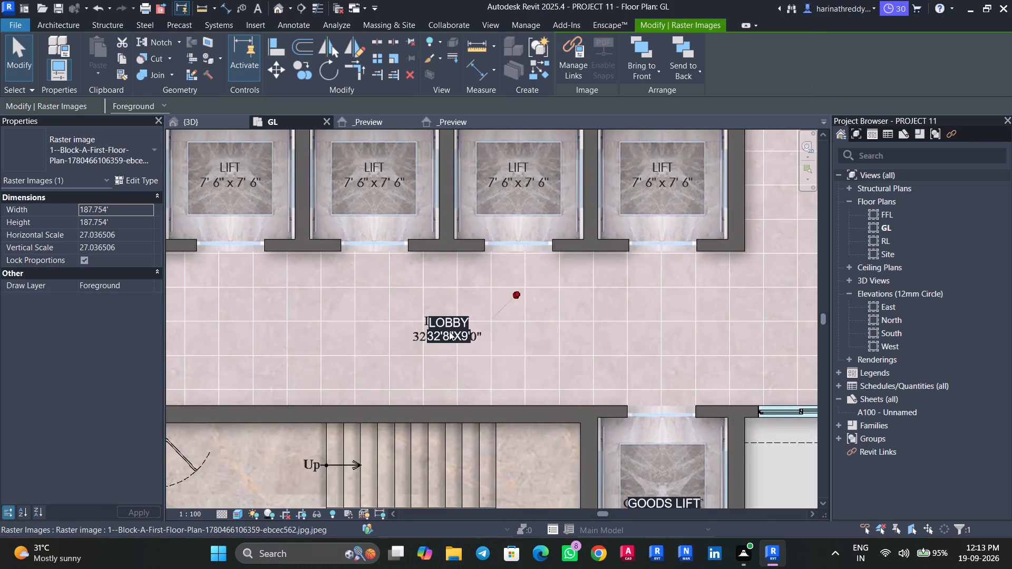
pyautogui.click(449, 331)
pyautogui.keyDown('ctrl'); pyautogui.moveTo(449, 331); pyautogui.dragTo(232, 179); pyautogui.keyUp('ctrl')
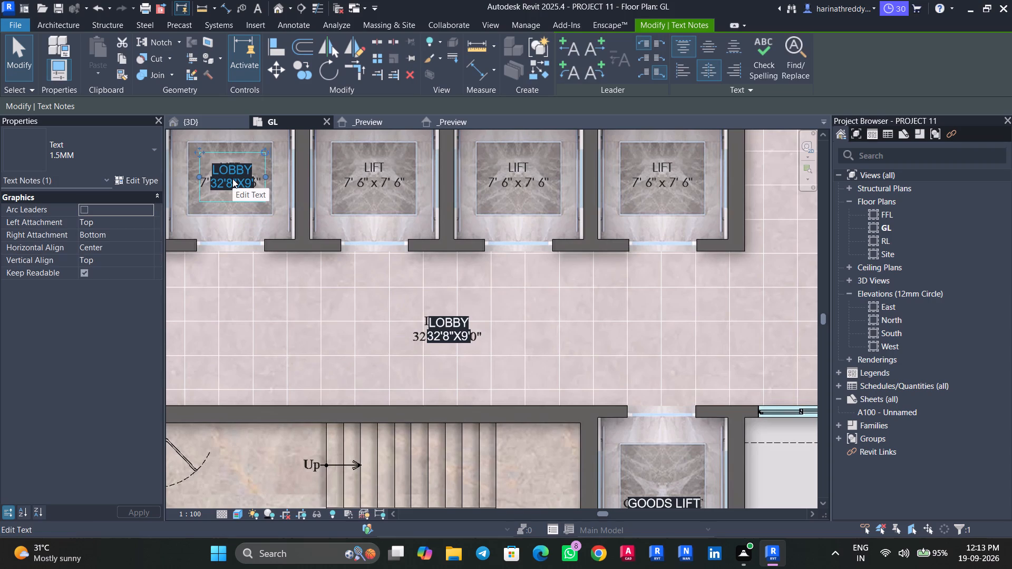
pyautogui.keyDown('ctrl'); pyautogui.moveTo(232, 179); pyautogui.dragTo(375, 176); pyautogui.keyUp('ctrl')
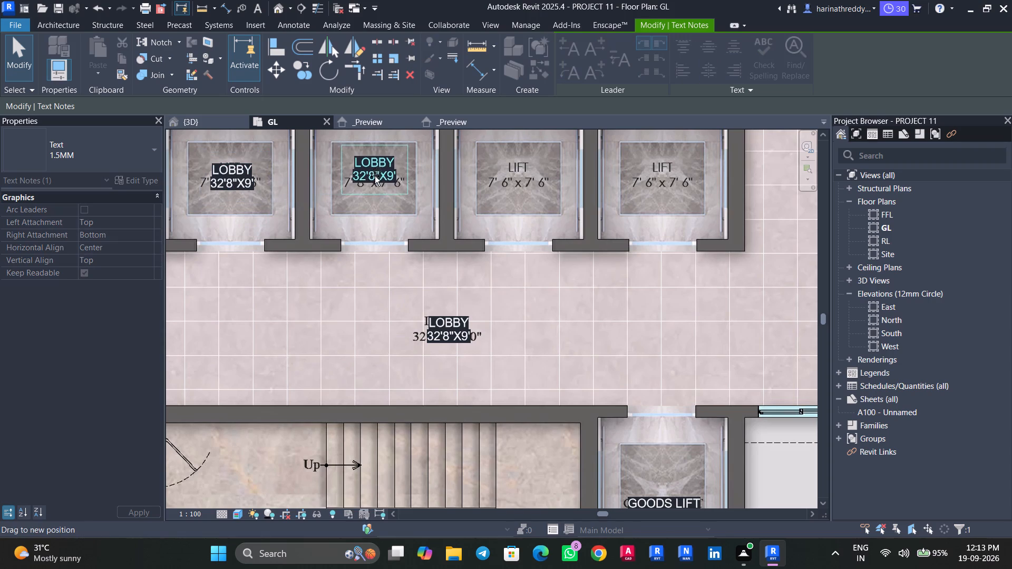
pyautogui.keyDown('ctrl'); pyautogui.moveTo(375, 176); pyautogui.dragTo(375, 180); pyautogui.keyUp('ctrl')
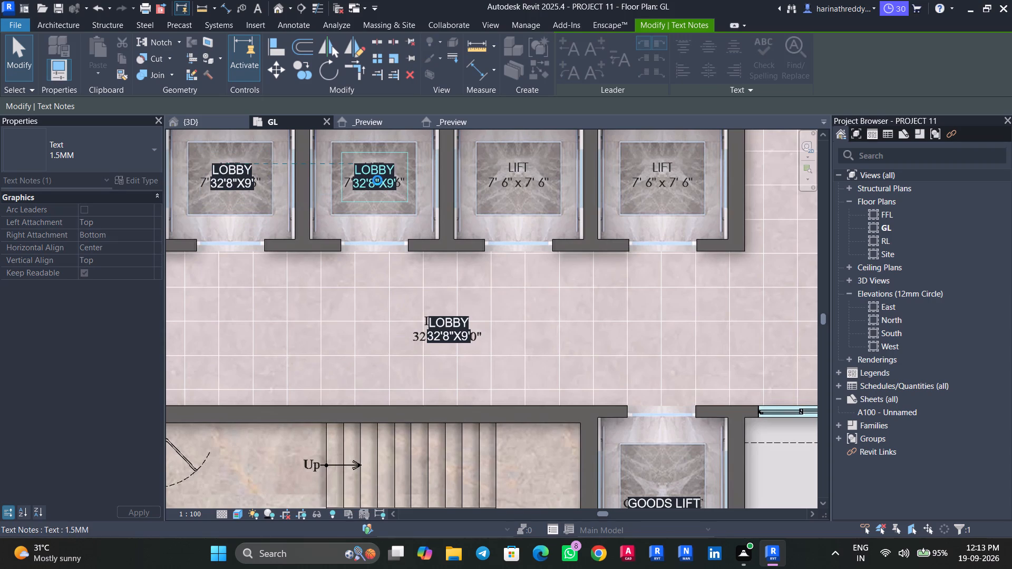
pyautogui.keyDown('ctrl'); pyautogui.moveTo(377, 180); pyautogui.dragTo(503, 184); pyautogui.keyUp('ctrl')
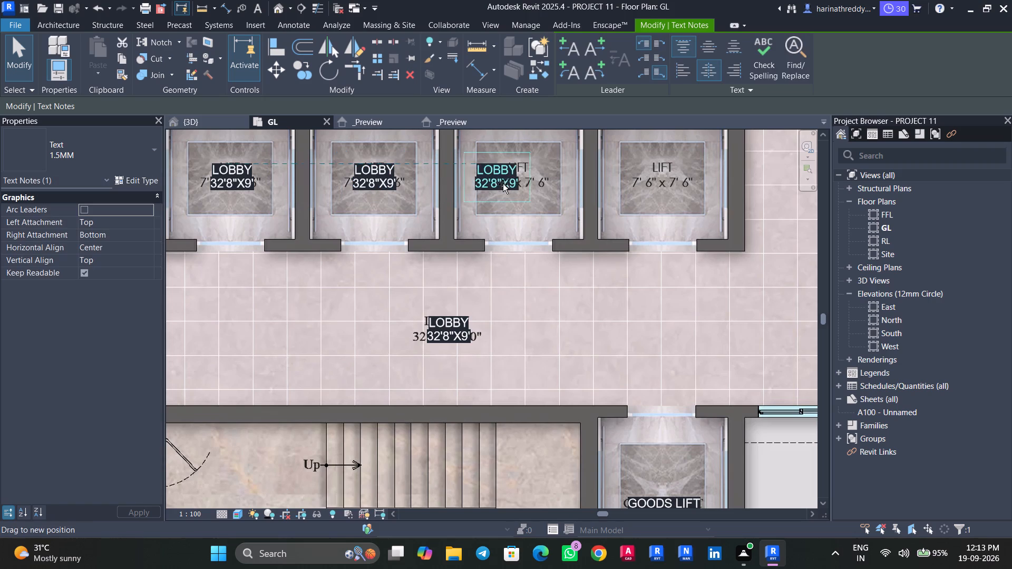
pyautogui.keyDown('ctrl'); pyautogui.moveTo(503, 184); pyautogui.dragTo(517, 184); pyautogui.keyUp('ctrl')
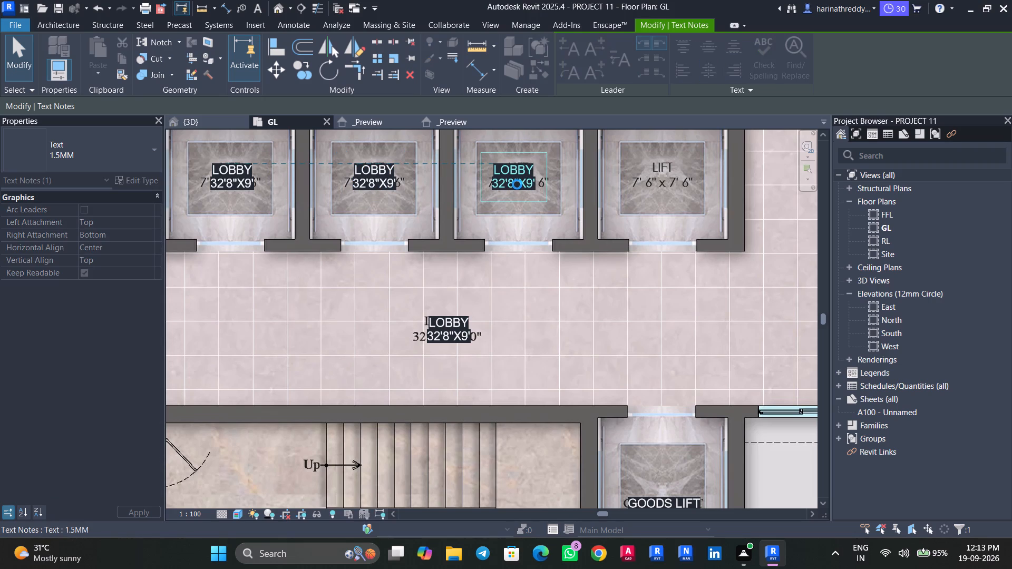
pyautogui.keyDown('ctrl'); pyautogui.moveTo(517, 184); pyautogui.dragTo(665, 180); pyautogui.keyUp('ctrl')
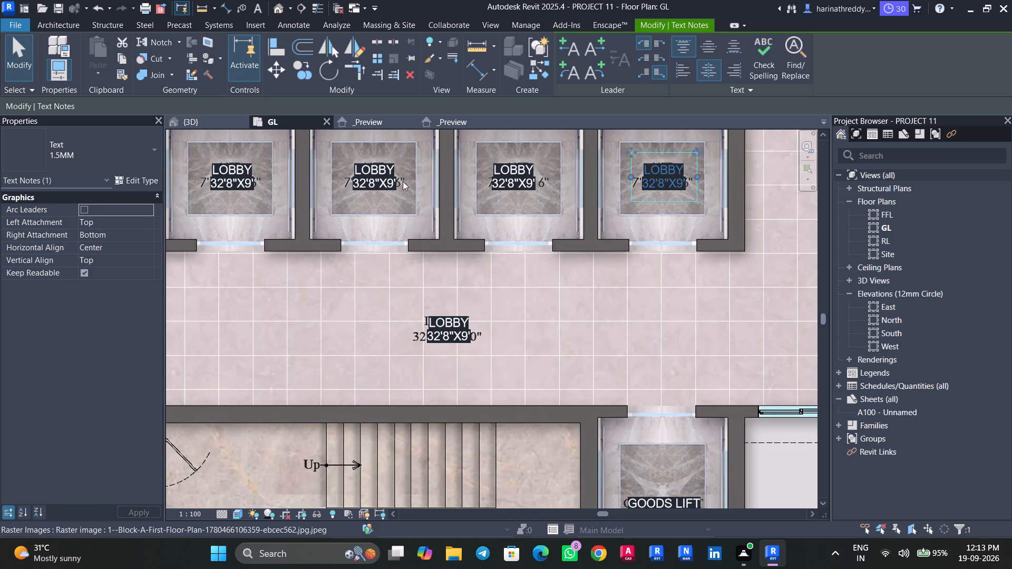
# Shift the copied LOBBY note in the westernmost passenger lift just above the underlying LIFT label so that label can be read.
pyautogui.moveTo(279, 197); pyautogui.dragTo(347, 254, button='middle')
pyautogui.scroll(1, 279, 197)
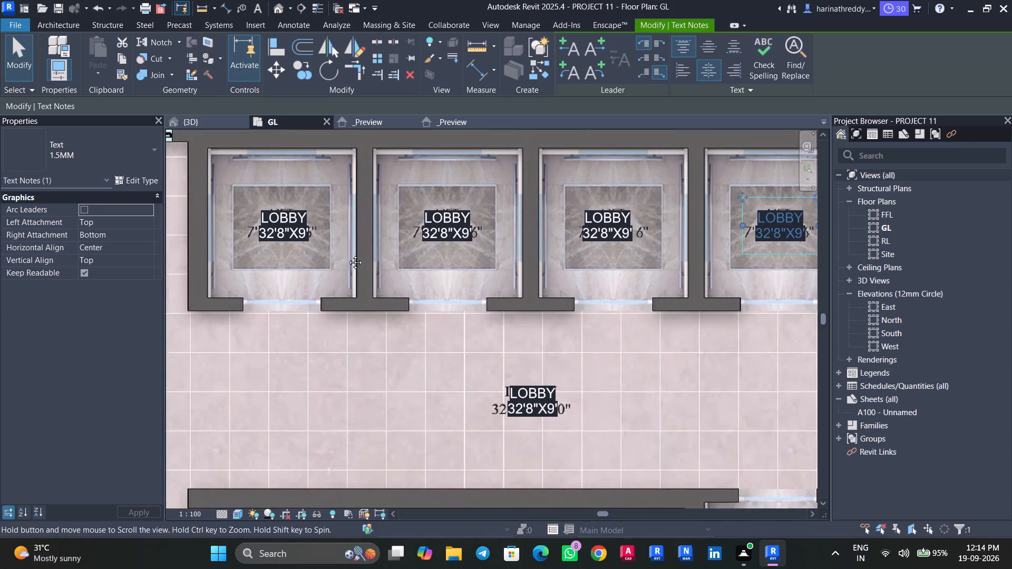
pyautogui.moveTo(347, 254); pyautogui.dragTo(384, 280, button='middle')
pyautogui.click(324, 251)
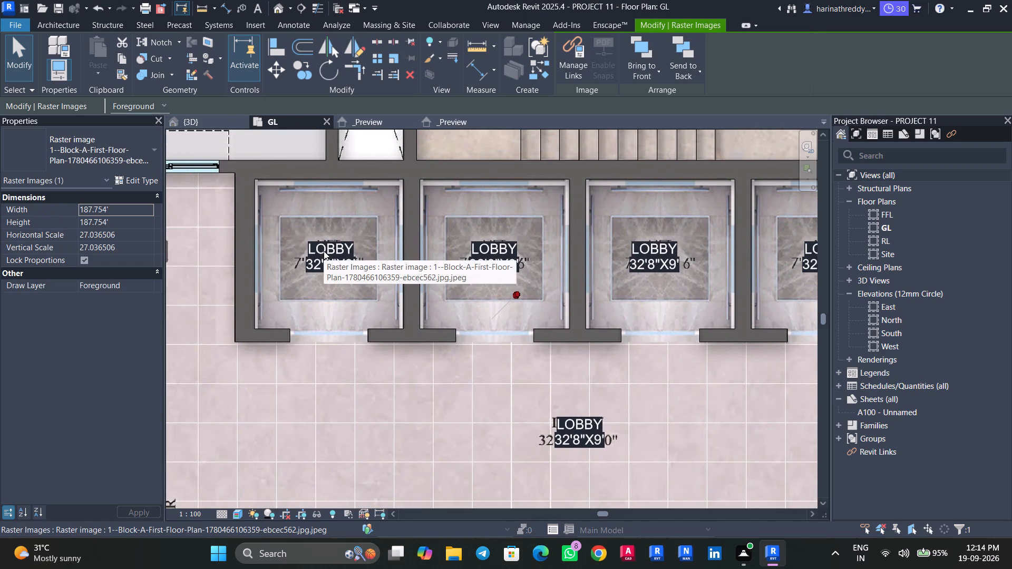
pyautogui.press('Tab')
pyautogui.click(324, 251)
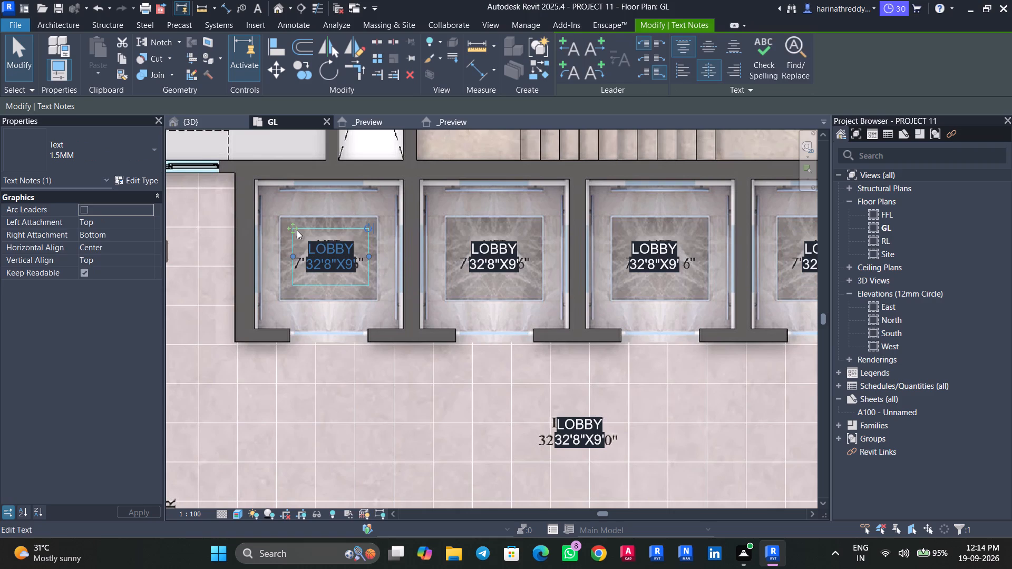
pyautogui.moveTo(297, 230); pyautogui.dragTo(291, 189)
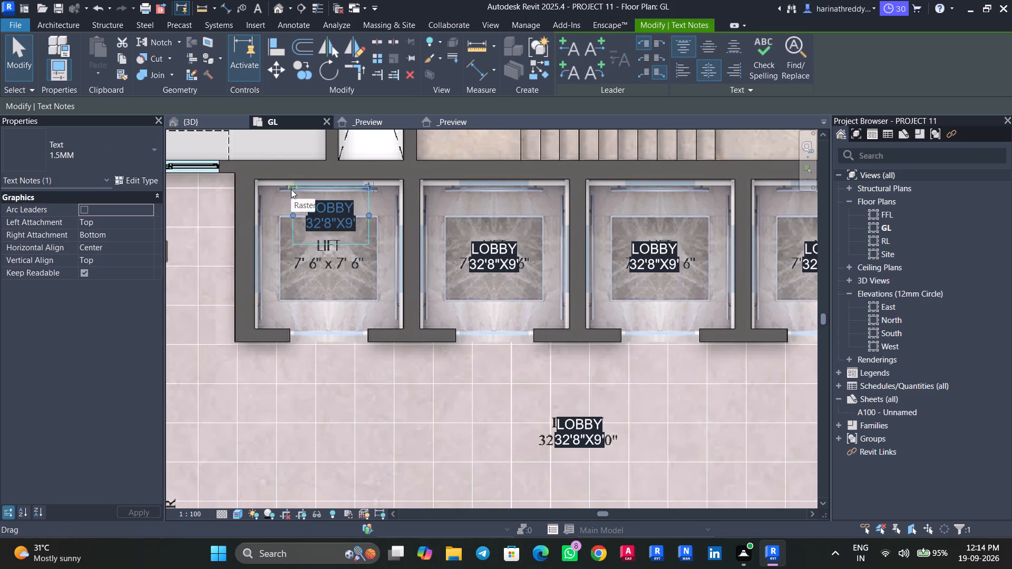
# Change the name line of the copied LOBBY note in the westernmost passenger lift to LIFT.
pyautogui.click(348, 210)
pyautogui.doubleClick(348, 210)
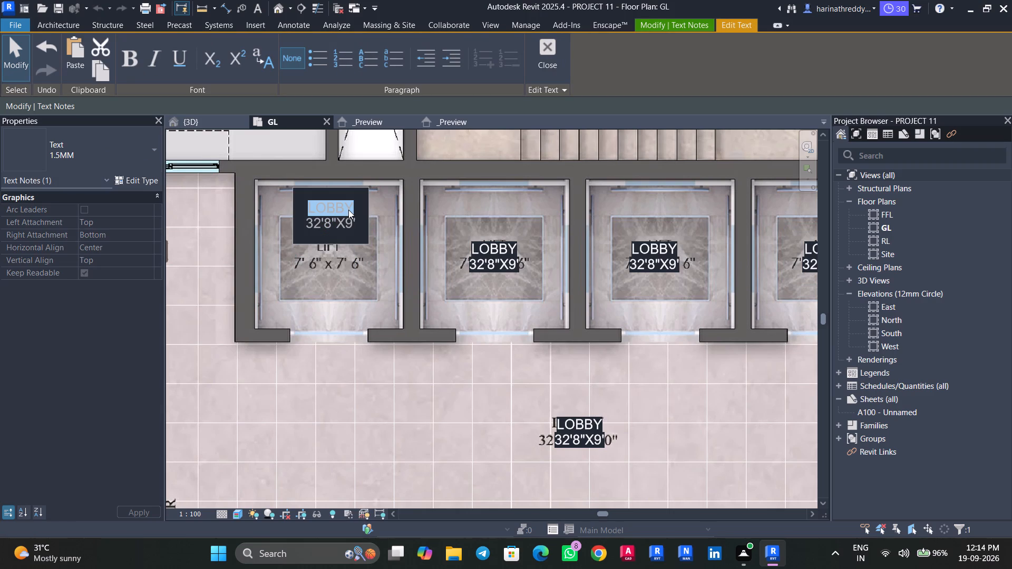
pyautogui.write('LIFT')
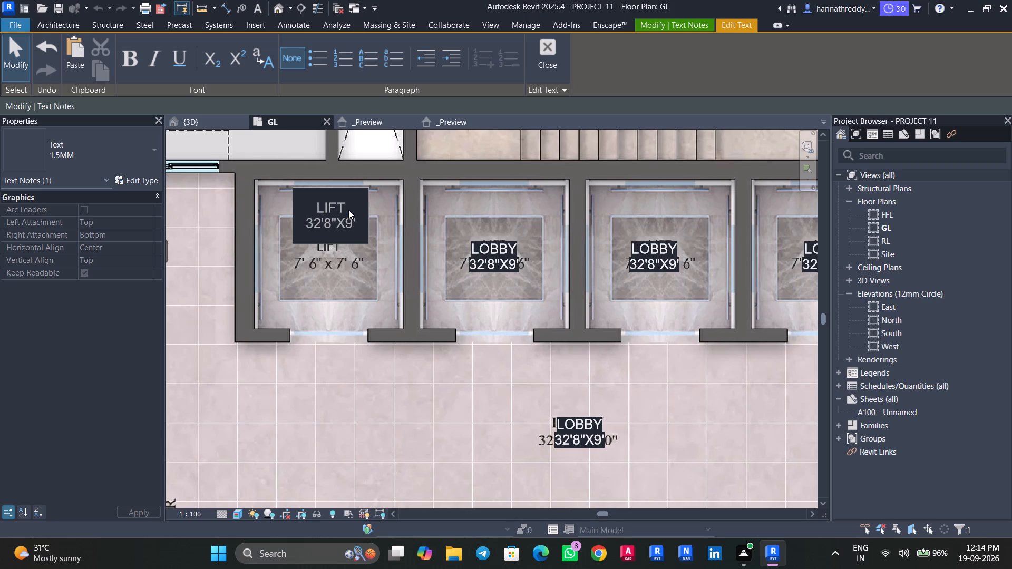
# Replace the size line of the westernmost LIFT note with 7'6"X7'6" and finish editing the text.
pyautogui.press('Down')
pyautogui.press('Down')
pyautogui.press('Right')
pyautogui.press('Right')
pyautogui.press('BackSpace')
pyautogui.press('BackSpace')
pyautogui.press('BackSpace')
pyautogui.press('BackSpace')
pyautogui.press('BackSpace')
pyautogui.press('BackSpace')
pyautogui.press('BackSpace')
pyautogui.press('BackSpace')
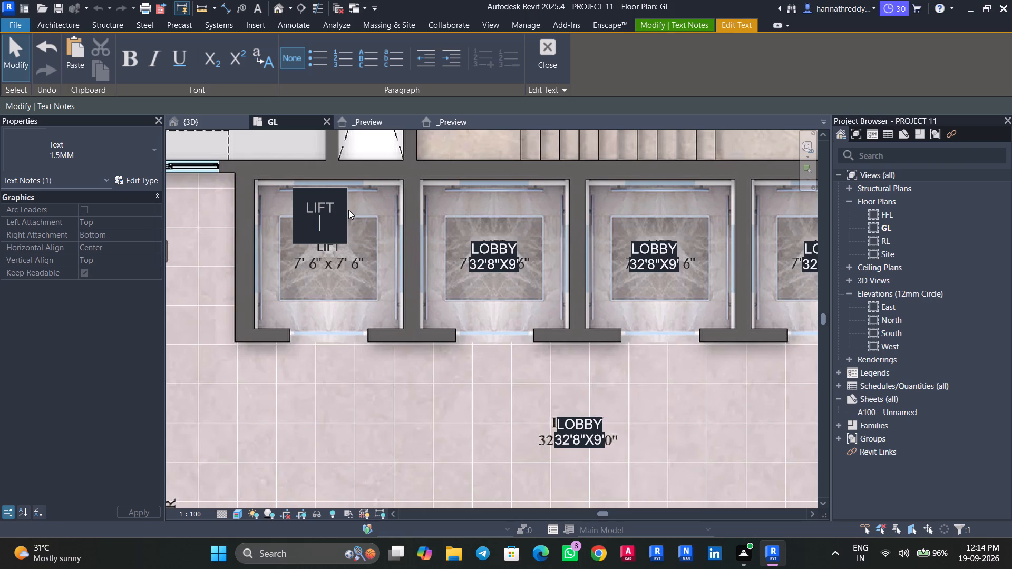
pyautogui.press('7')
pyautogui.press("'")
pyautogui.press('6')
pyautogui.hotkey('shift', '"')
pyautogui.press('x')
pyautogui.press('7')
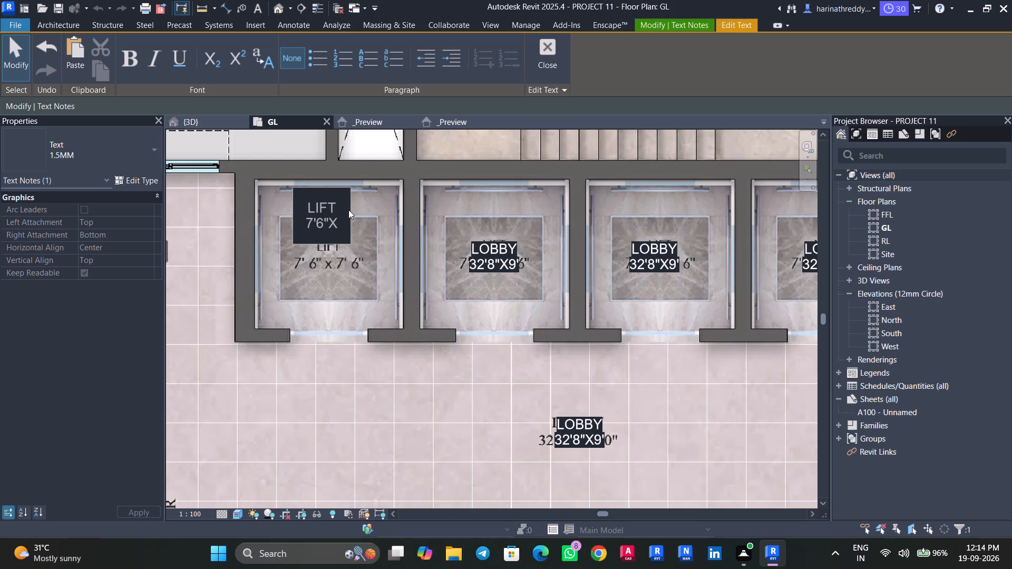
pyautogui.press("'")
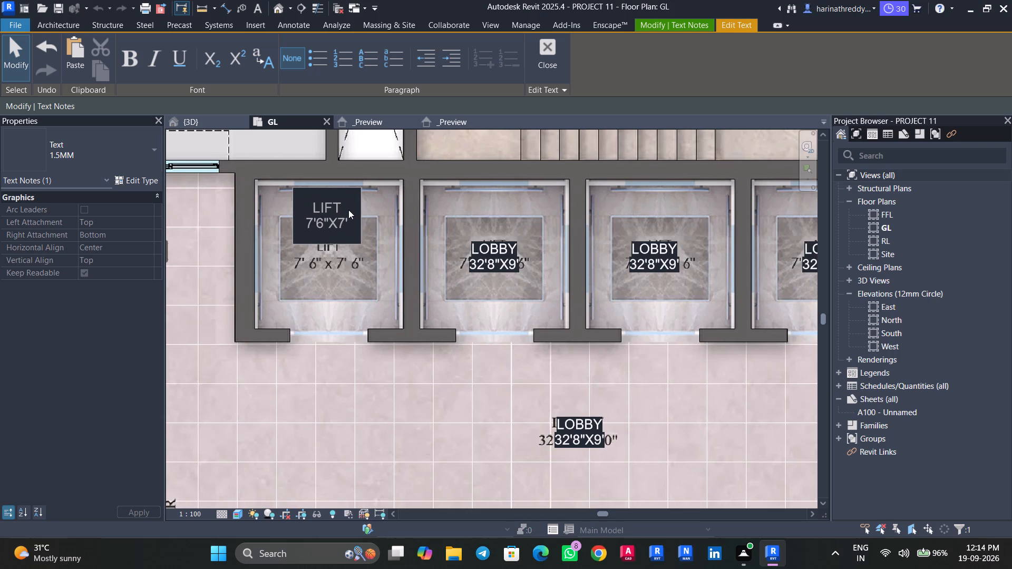
pyautogui.write('6"')
pyautogui.click(385, 195)
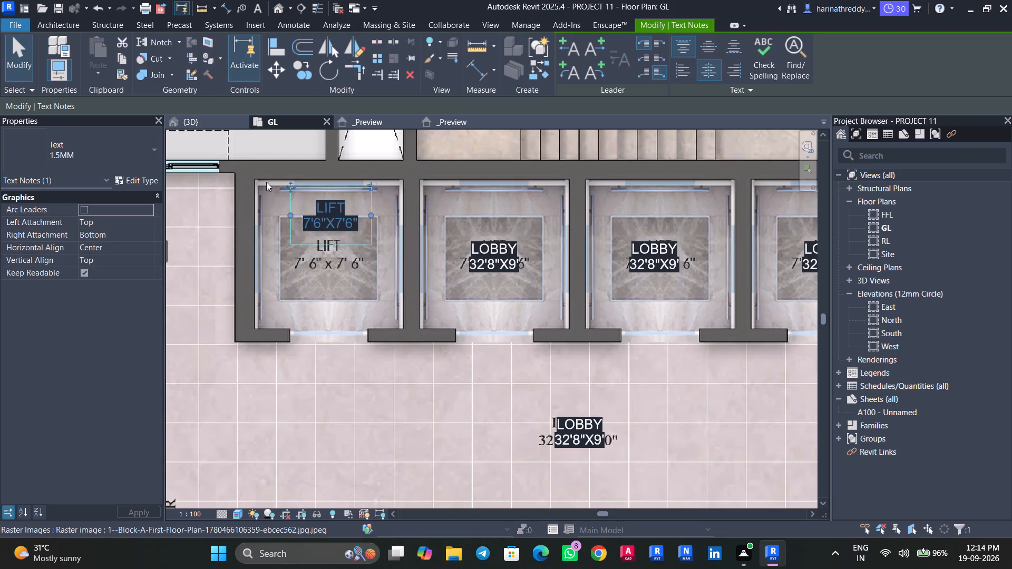
# Move the LIFT note down onto the underlying LIFT label in the westernmost passenger lift.
pyautogui.moveTo(288, 187); pyautogui.dragTo(288, 227)
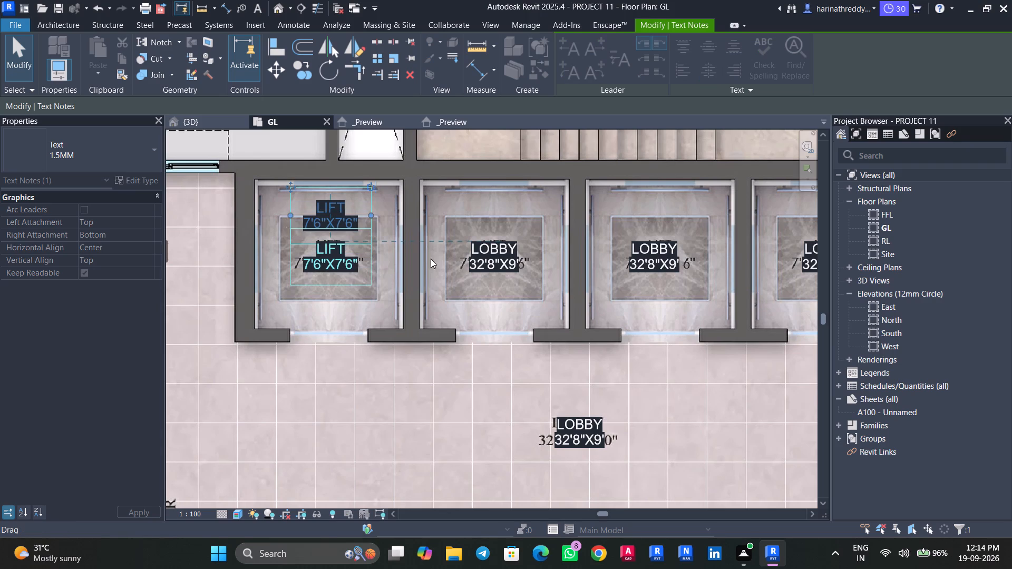
# Delete the copied LOBBY notes from the other three passenger lifts, keeping the one in the lift lobby.
pyautogui.scroll(-3, 476, 258)
pyautogui.click(485, 255)
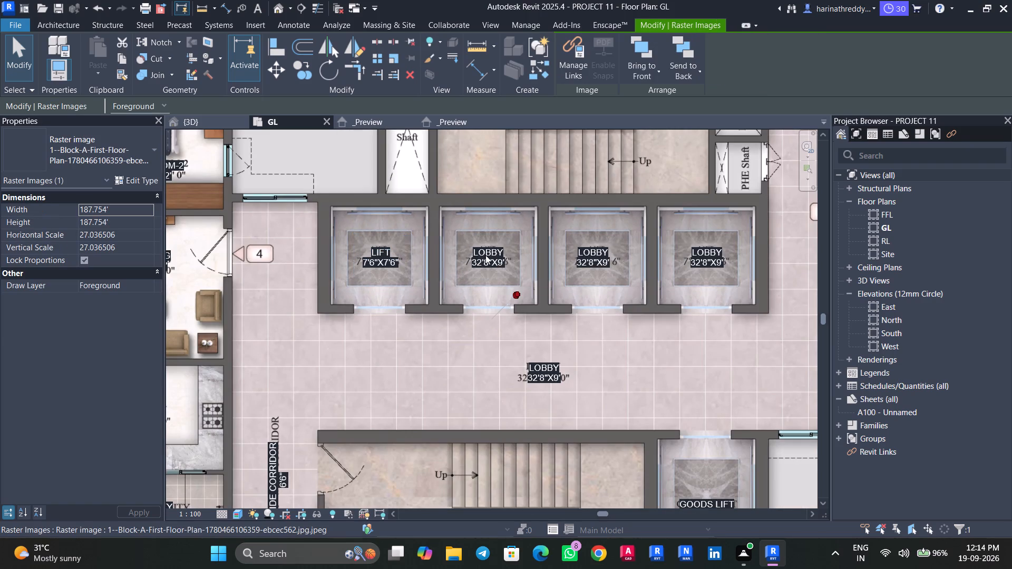
pyautogui.click(485, 255)
pyautogui.press('Tab')
pyautogui.click(485, 255)
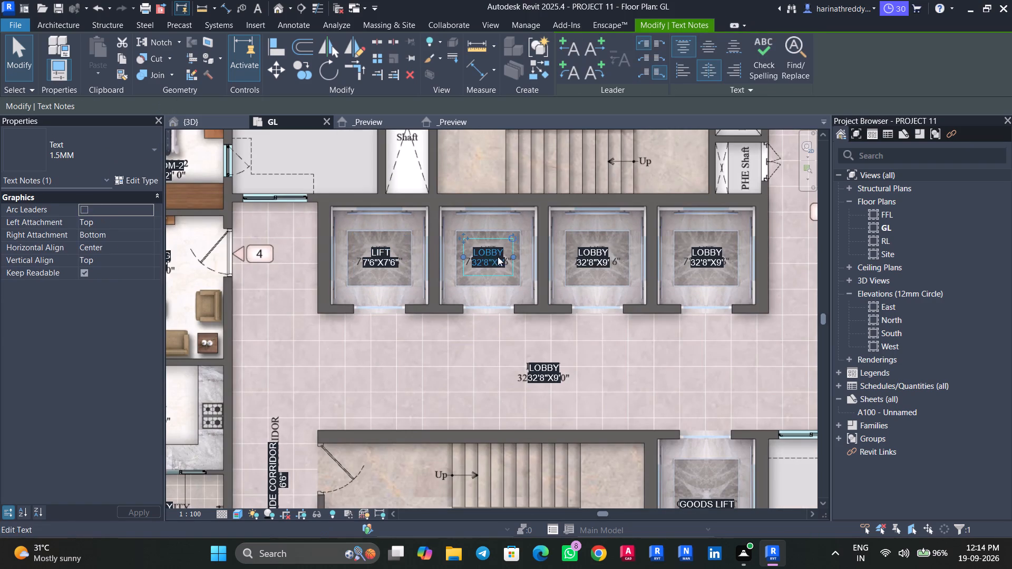
pyautogui.click(581, 255)
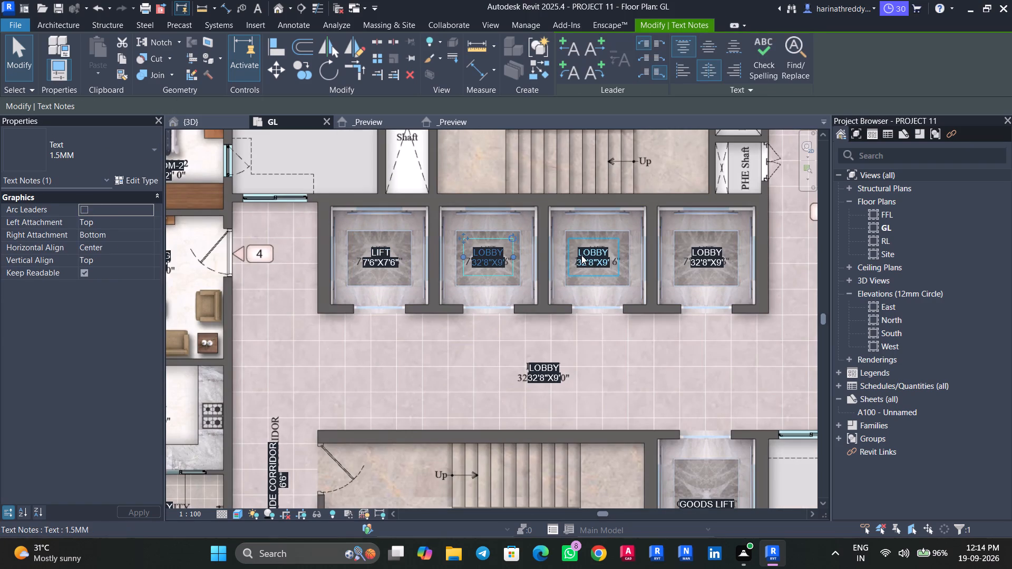
pyautogui.keyDown('ctrl'); pyautogui.click(476, 261); pyautogui.keyUp('ctrl')
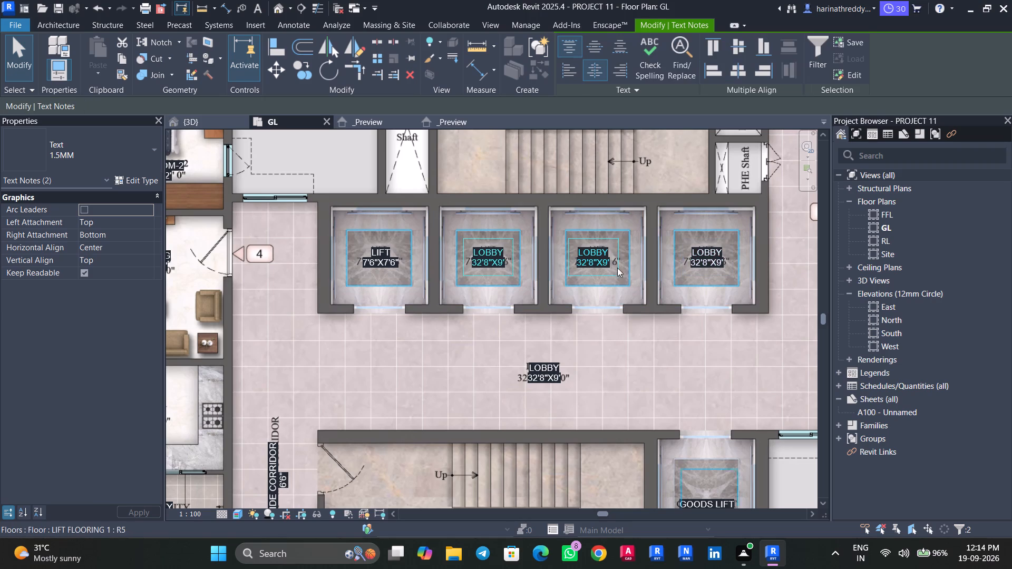
pyautogui.scroll(4, 491, 266)
pyautogui.click(490, 263)
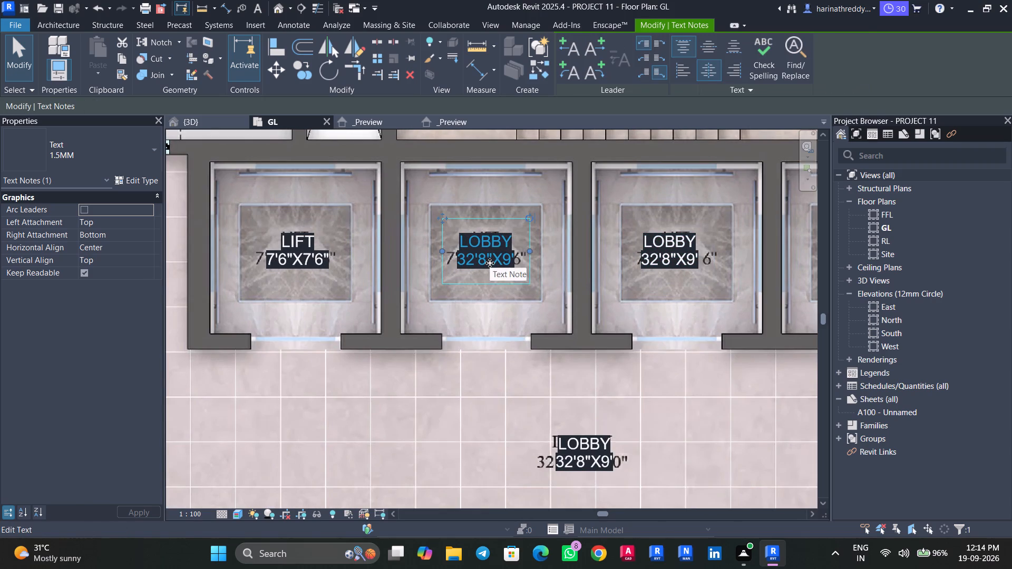
pyautogui.press('Delete')
pyautogui.click(653, 237)
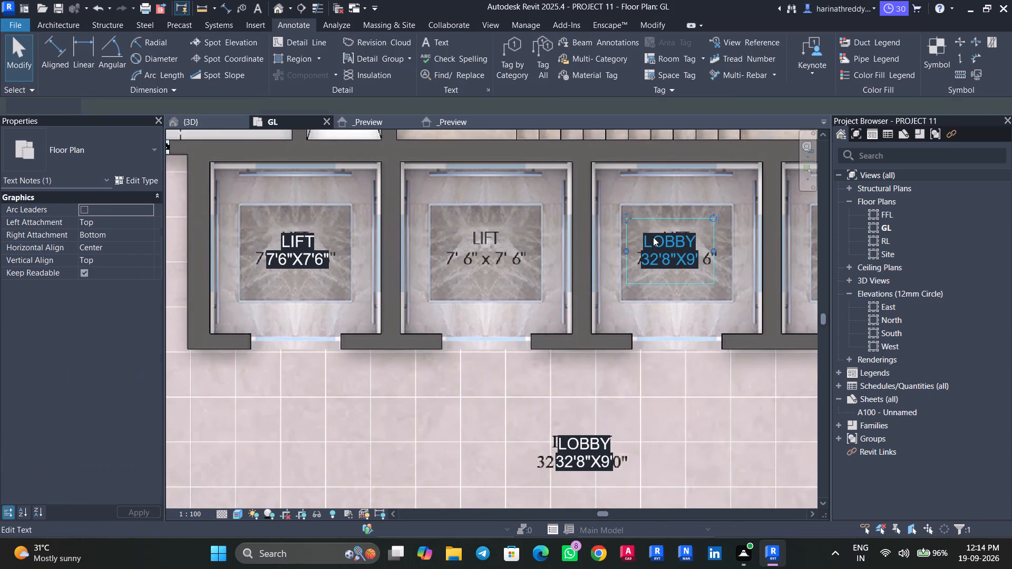
pyautogui.press('Delete')
pyautogui.moveTo(698, 216); pyautogui.dragTo(697, 216, button='middle')
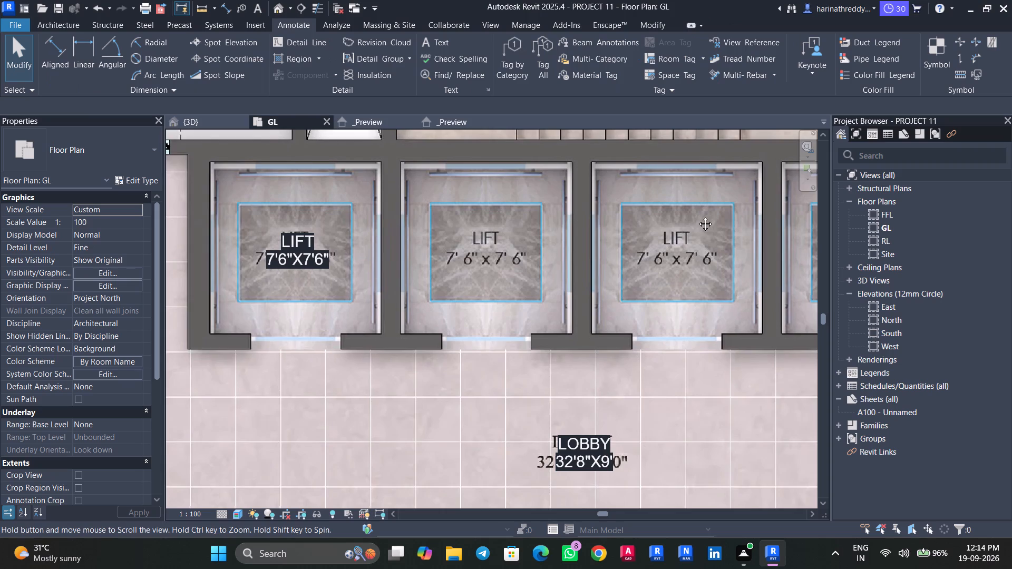
pyautogui.moveTo(697, 216); pyautogui.dragTo(583, 226, button='middle')
pyautogui.click(728, 250)
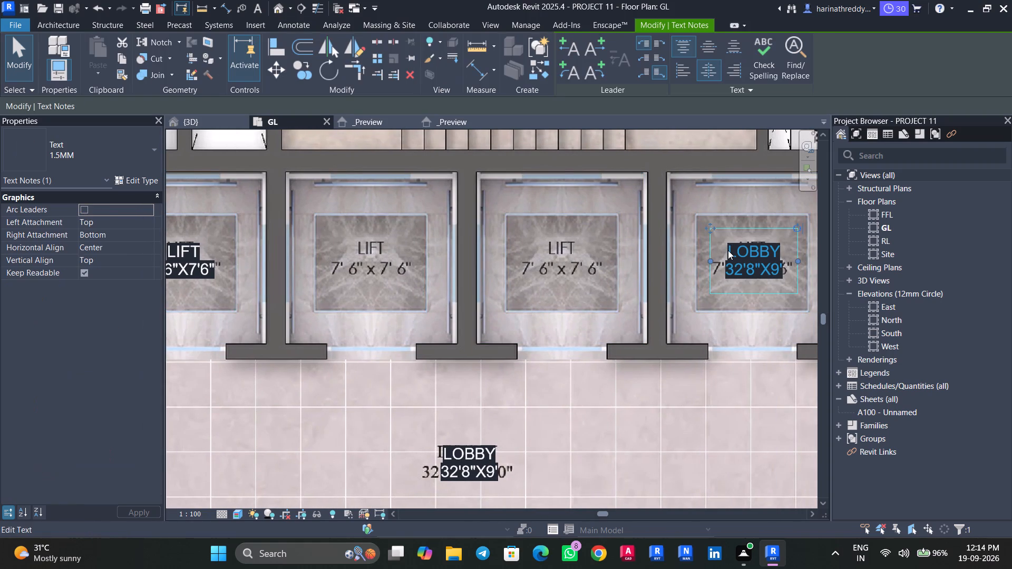
pyautogui.press('Delete')
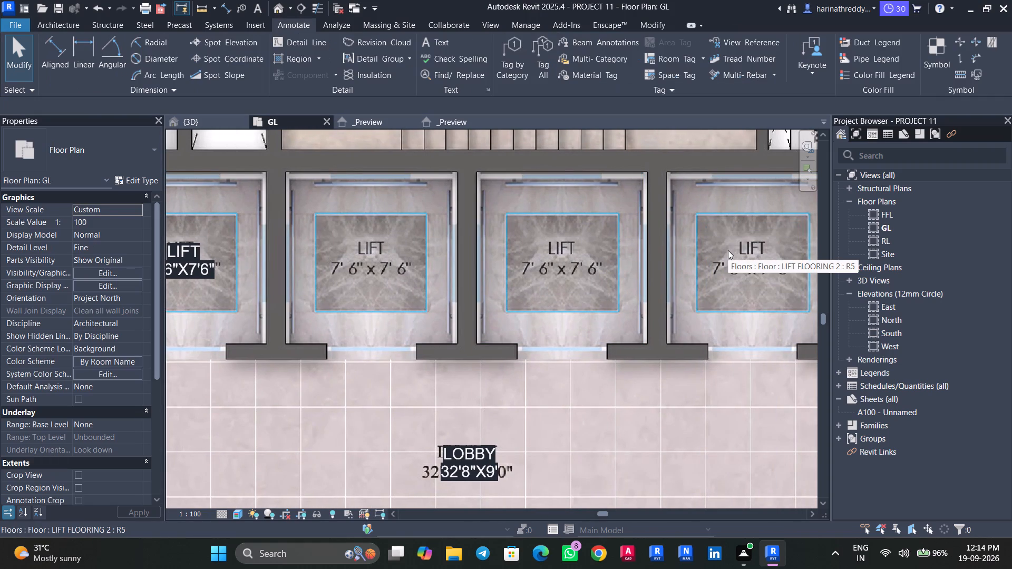
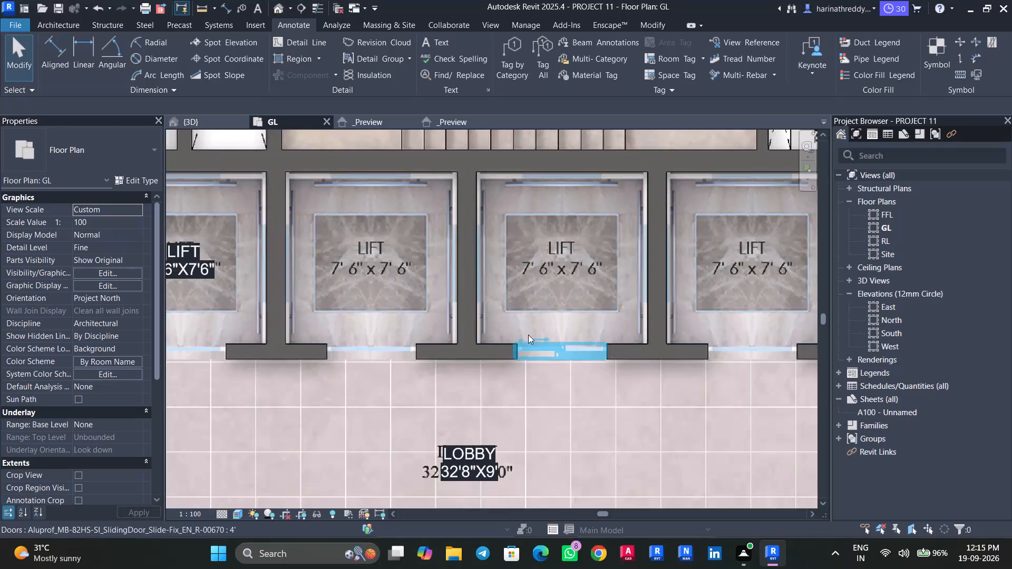
# Copy the LIFT 7'6"X7'6" note from the westernmost passenger lift onto the underlying LIFT labels of the other three passenger lifts.
pyautogui.moveTo(390, 393); pyautogui.dragTo(528, 394, button='middle')
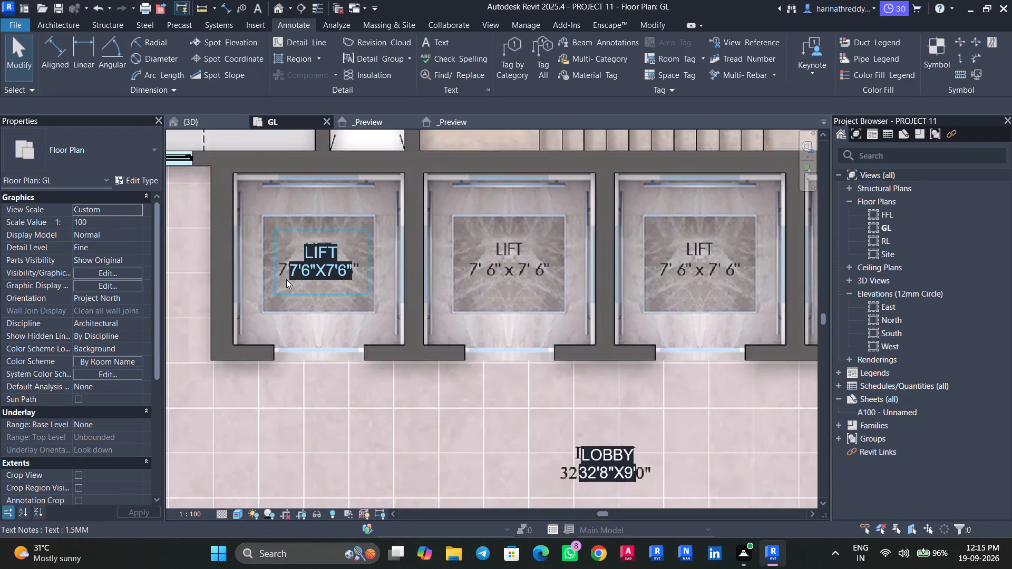
pyautogui.click(308, 263)
pyautogui.keyDown('ctrl'); pyautogui.moveTo(308, 263); pyautogui.dragTo(313, 263); pyautogui.keyUp('ctrl')
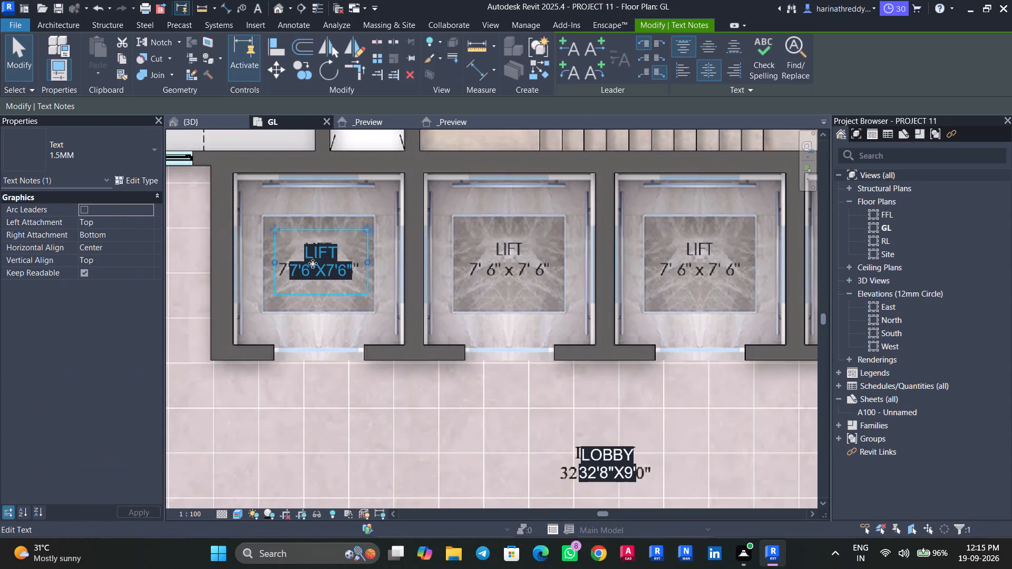
pyautogui.keyDown('ctrl'); pyautogui.moveTo(313, 263); pyautogui.dragTo(502, 259); pyautogui.keyUp('ctrl')
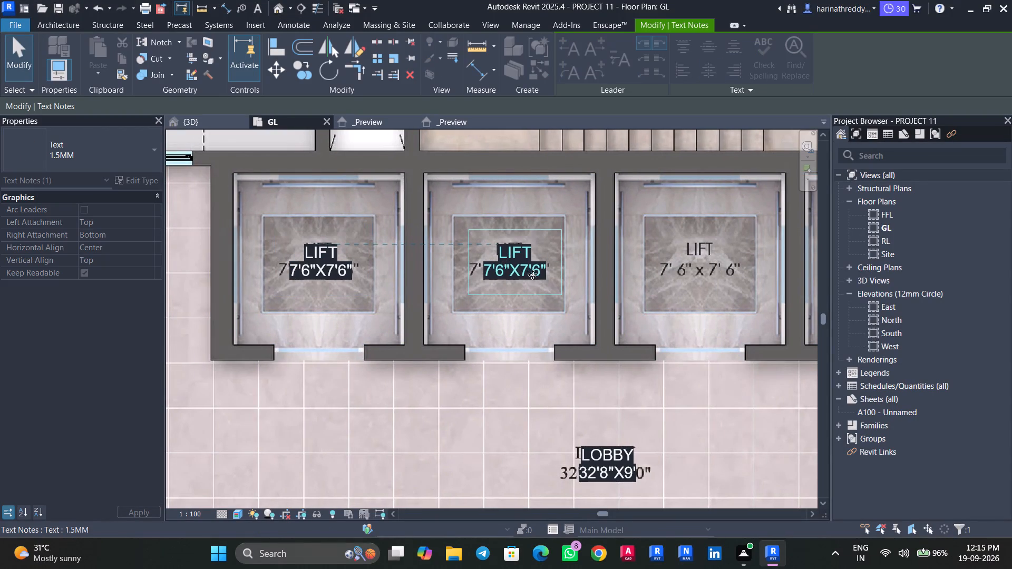
pyautogui.scroll(-1, 527, 269)
pyautogui.moveTo(527, 269); pyautogui.dragTo(458, 268, button='middle')
pyautogui.keyDown('ctrl'); pyautogui.moveTo(451, 264); pyautogui.dragTo(586, 262); pyautogui.keyUp('ctrl')
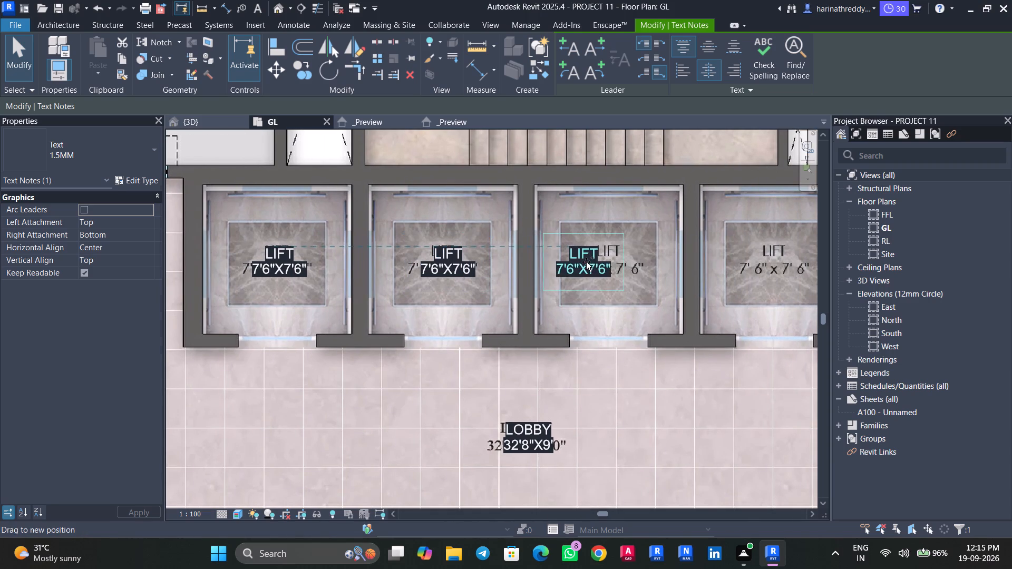
pyautogui.keyDown('ctrl'); pyautogui.moveTo(586, 262); pyautogui.dragTo(610, 258); pyautogui.keyUp('ctrl')
pyautogui.moveTo(610, 258); pyautogui.dragTo(582, 260, button='middle')
pyautogui.moveTo(631, 264); pyautogui.dragTo(572, 266, button='middle')
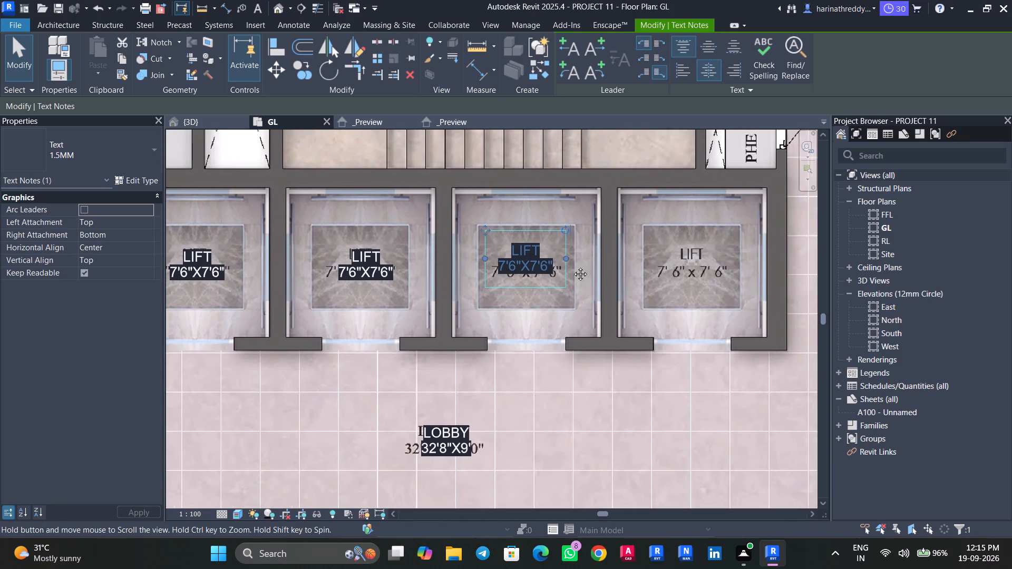
pyautogui.moveTo(572, 266); pyautogui.dragTo(569, 266, button='middle')
pyautogui.keyDown('ctrl'); pyautogui.moveTo(517, 259); pyautogui.dragTo(679, 261); pyautogui.keyUp('ctrl')
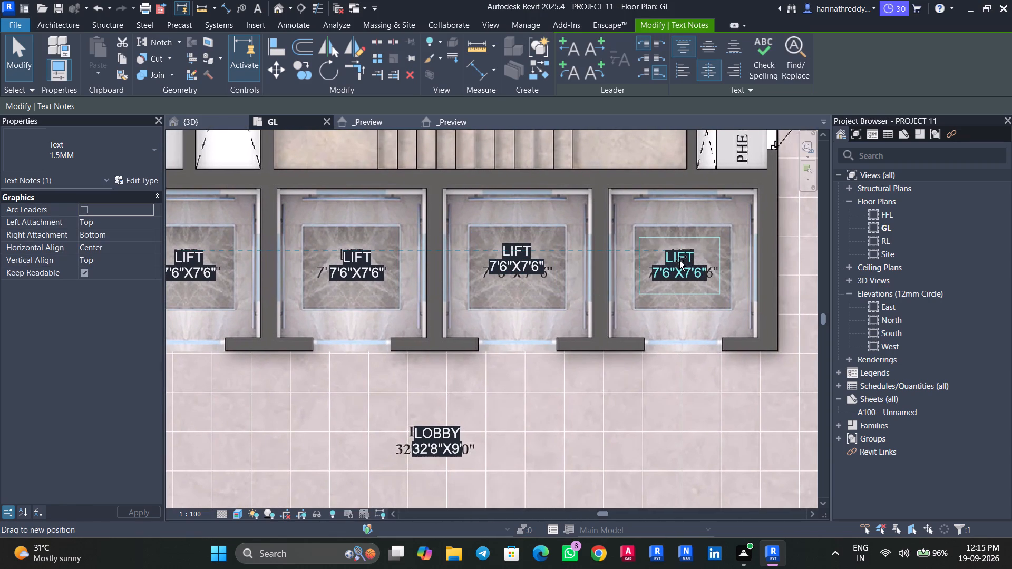
pyautogui.keyDown('ctrl'); pyautogui.moveTo(679, 261); pyautogui.dragTo(680, 261); pyautogui.keyUp('ctrl')
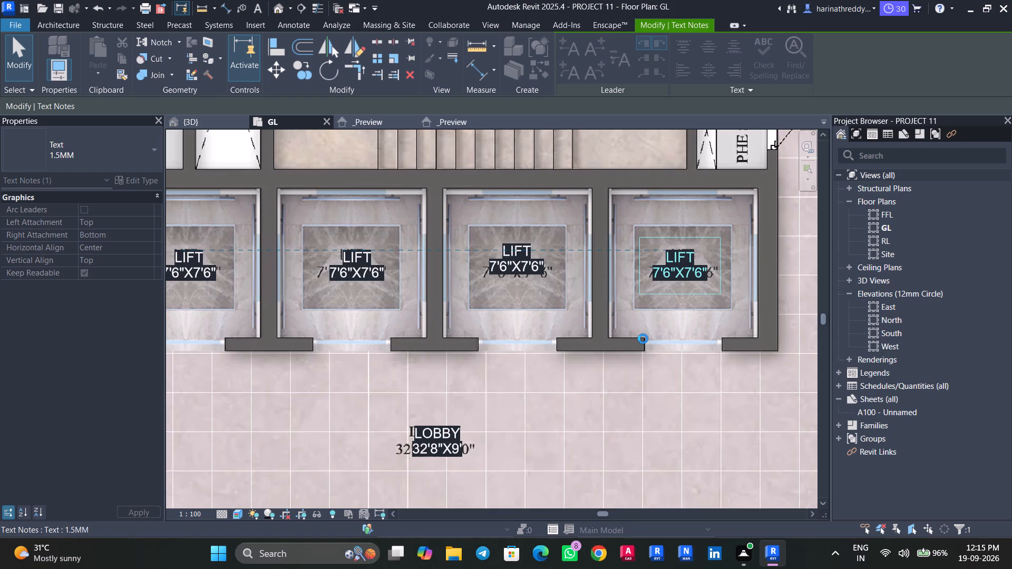
# Copy the easternmost passenger lift's LIFT note into the PHE shaft beside the staircase, over the underlying PHE Shaft label.
pyautogui.scroll(-8, 643, 339)
pyautogui.moveTo(624, 358); pyautogui.dragTo(623, 358, button='middle')
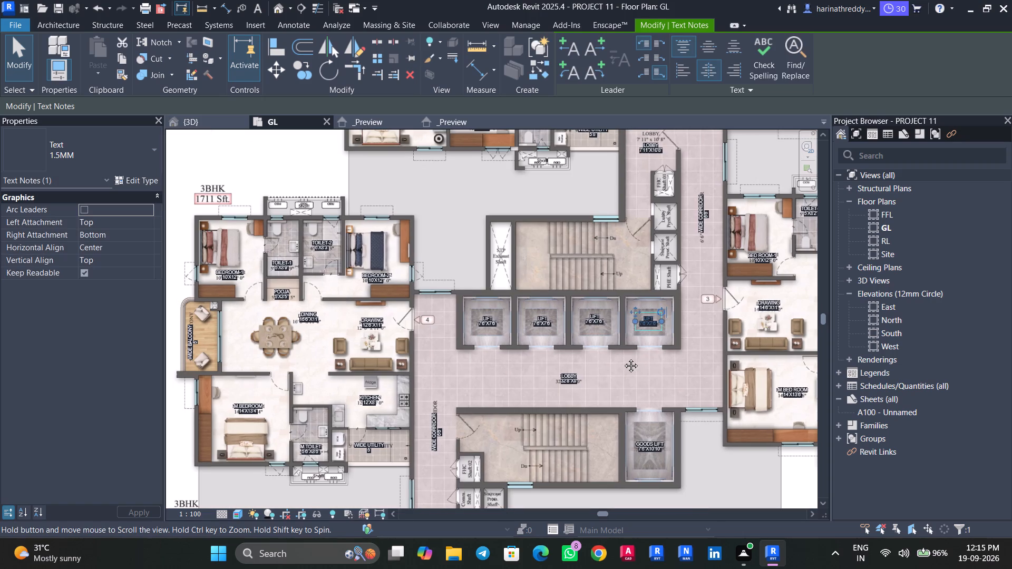
pyautogui.moveTo(623, 358); pyautogui.dragTo(579, 368, button='middle')
pyautogui.scroll(7, 458, 322)
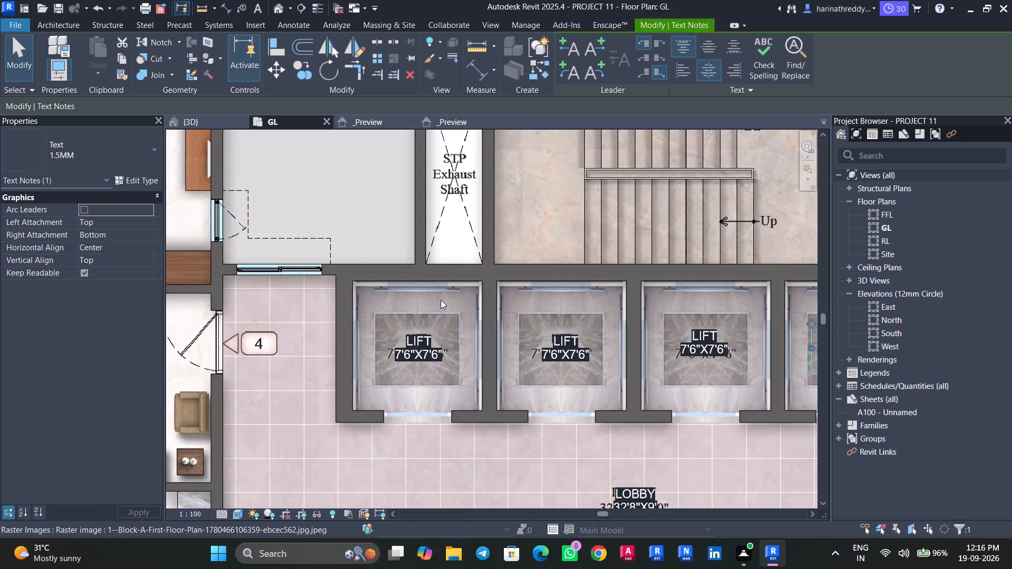
pyautogui.moveTo(476, 268); pyautogui.dragTo(471, 309, button='middle')
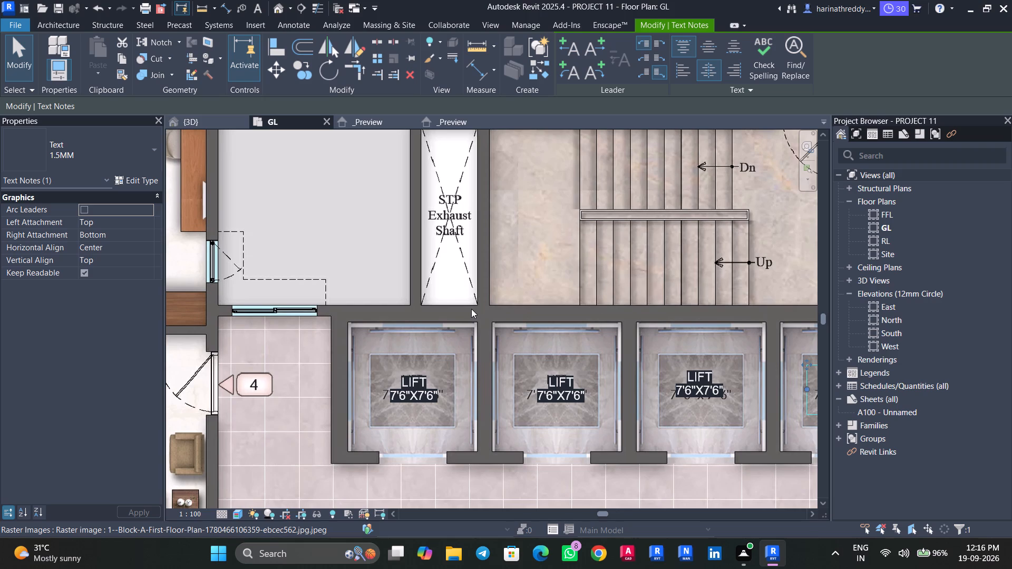
pyautogui.scroll(-6, 454, 272)
pyautogui.moveTo(509, 303); pyautogui.dragTo(378, 311, button='middle')
pyautogui.scroll(7, 533, 319)
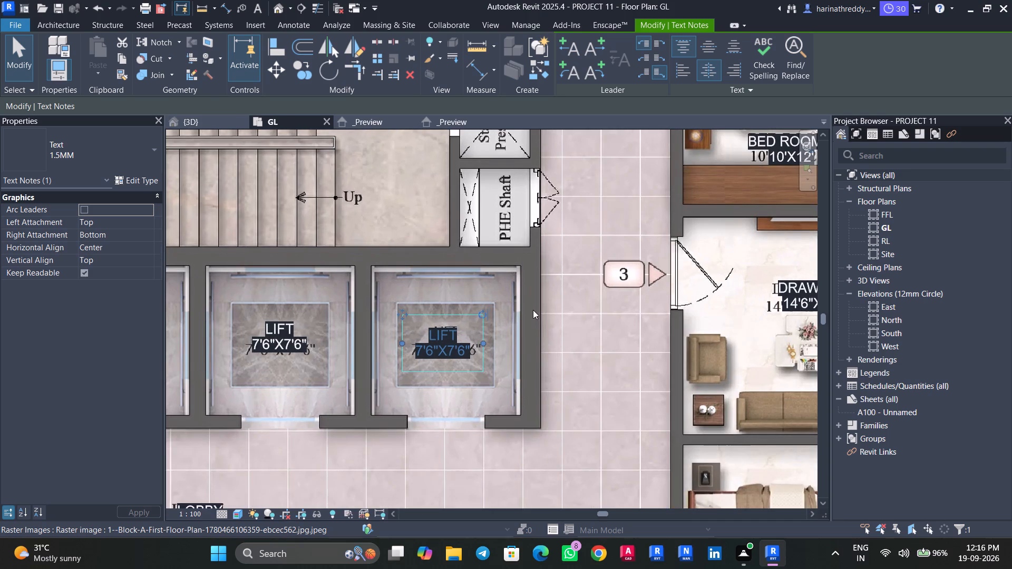
pyautogui.moveTo(530, 289); pyautogui.dragTo(486, 389, button='middle')
pyautogui.scroll(1, 486, 389)
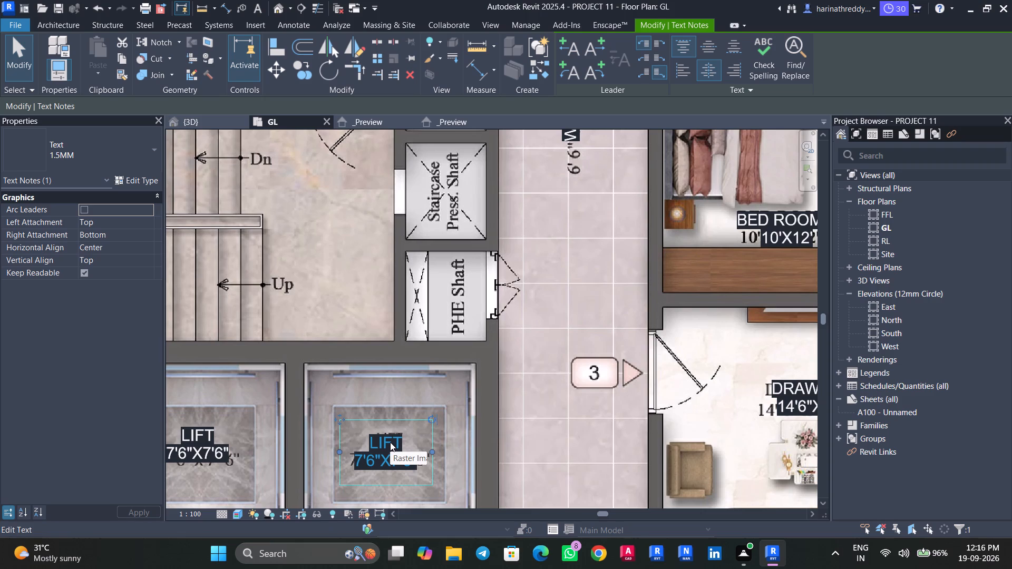
pyautogui.keyDown('ctrl'); pyautogui.moveTo(390, 442); pyautogui.dragTo(456, 295); pyautogui.keyUp('ctrl')
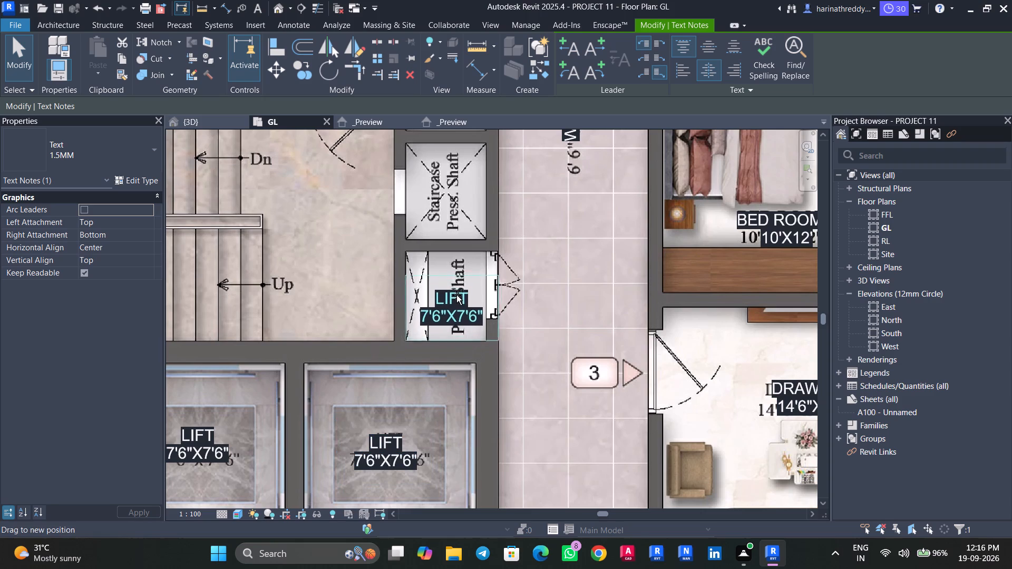
pyautogui.keyDown('ctrl'); pyautogui.moveTo(456, 295); pyautogui.dragTo(458, 286); pyautogui.keyUp('ctrl')
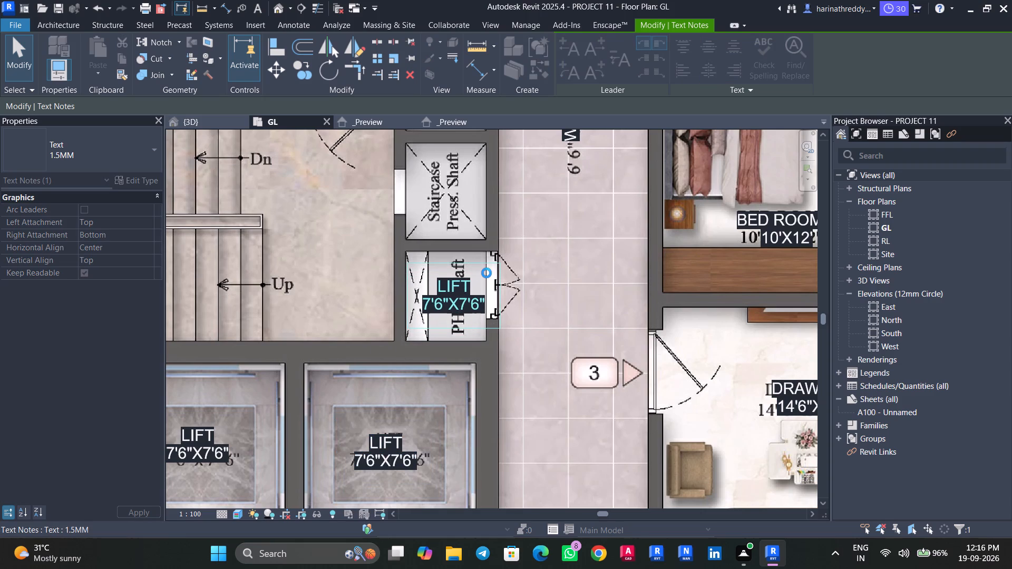
# Rotate the copied LIFT note in the PHE shaft to read vertically and shift it west, clear of the underlying label.
pyautogui.moveTo(500, 264); pyautogui.dragTo(490, 252)
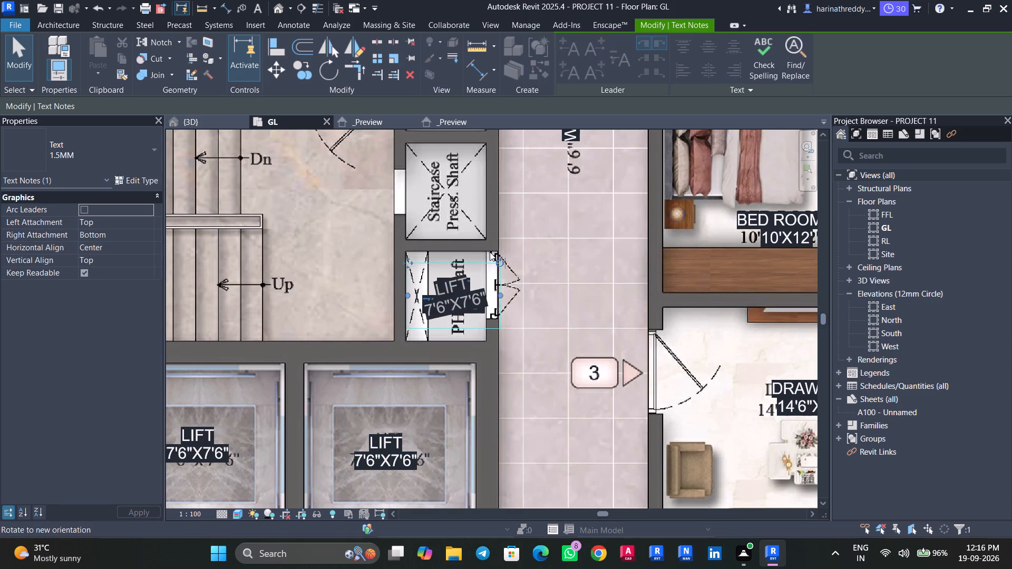
pyautogui.moveTo(490, 252); pyautogui.dragTo(447, 249)
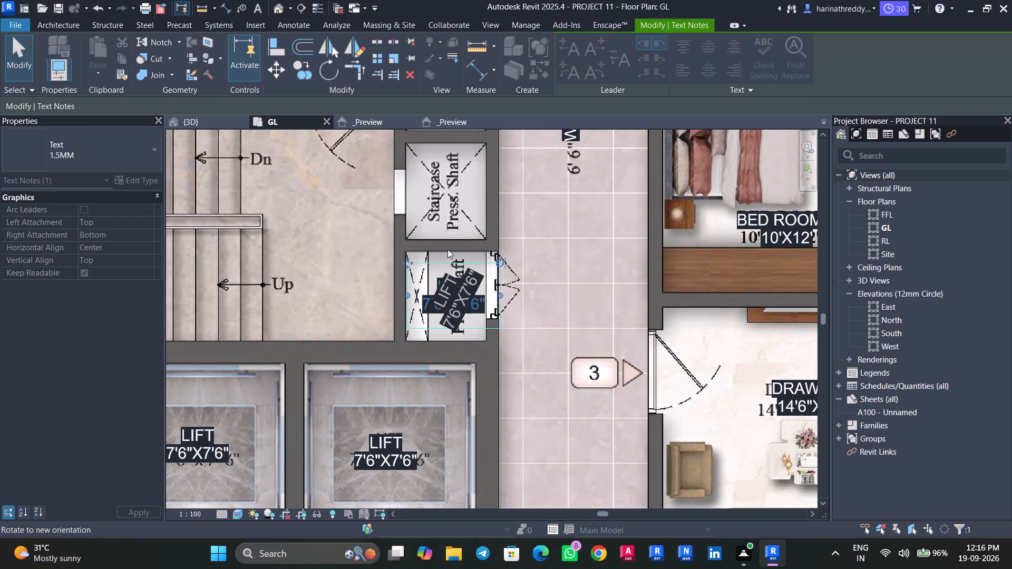
pyautogui.moveTo(447, 249); pyautogui.dragTo(420, 252)
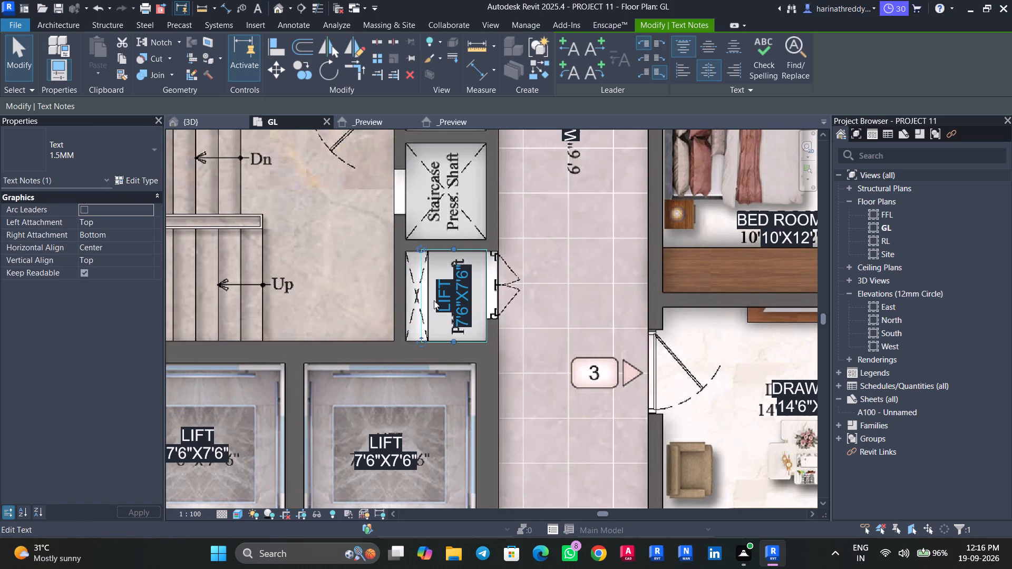
pyautogui.moveTo(420, 336); pyautogui.dragTo(383, 340)
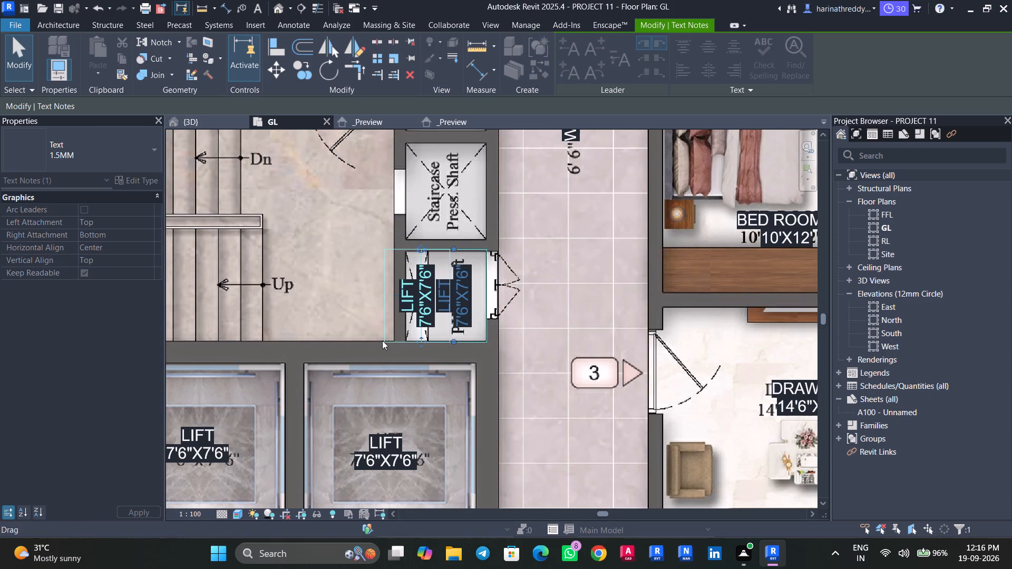
# Replace the rotated note's LIFT name and size lines with the text PHE SHAFT.
pyautogui.scroll(2, 419, 309)
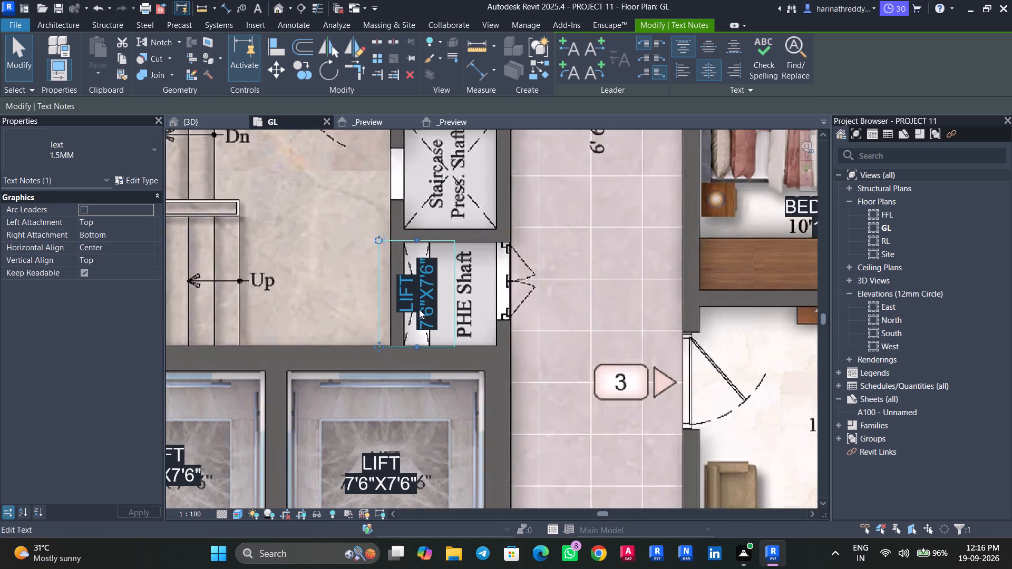
pyautogui.scroll(3, 419, 309)
pyautogui.doubleClick(433, 227)
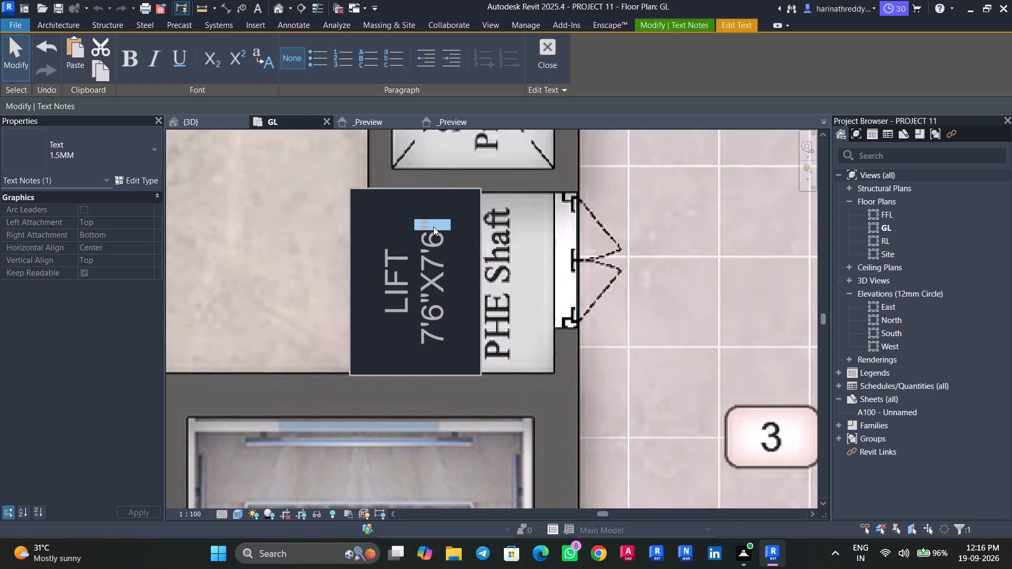
pyautogui.moveTo(433, 227); pyautogui.dragTo(437, 243)
pyautogui.moveTo(437, 243); pyautogui.dragTo(442, 281)
pyautogui.moveTo(434, 232); pyautogui.dragTo(441, 269)
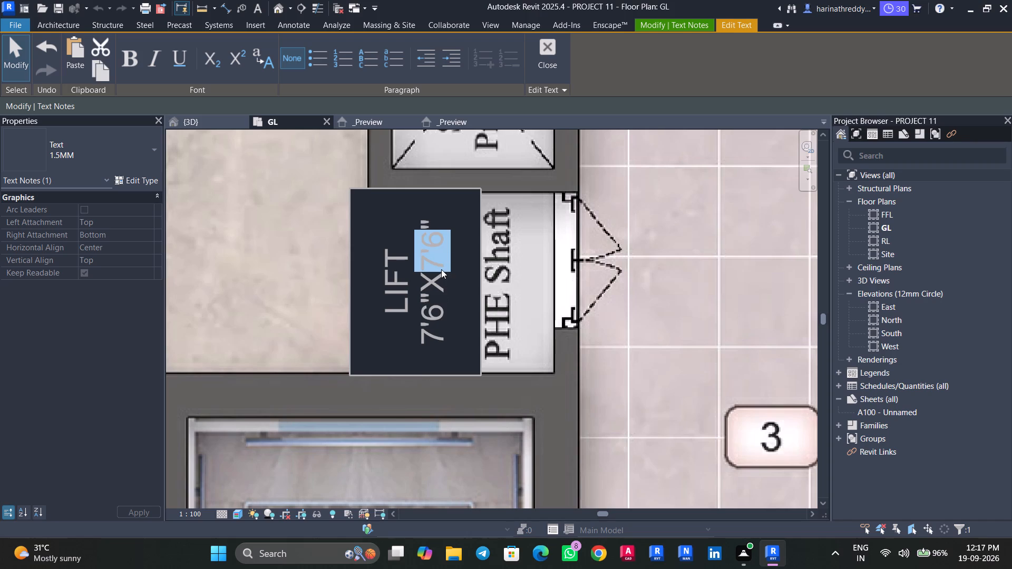
pyautogui.moveTo(441, 269); pyautogui.dragTo(443, 344)
pyautogui.press('Delete')
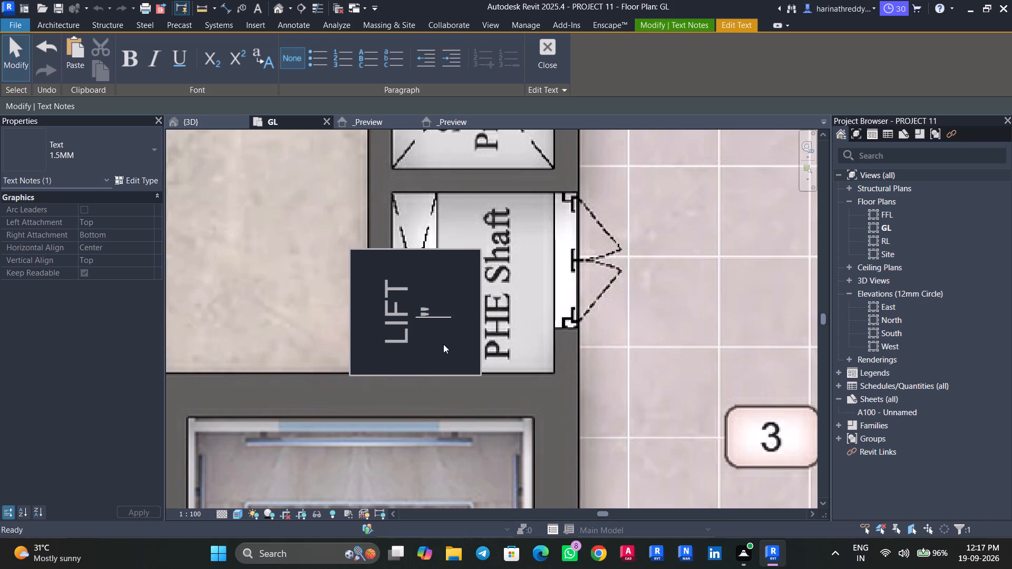
pyautogui.click(442, 310)
pyautogui.press('Delete')
pyautogui.press('Delete')
pyautogui.press('Return')
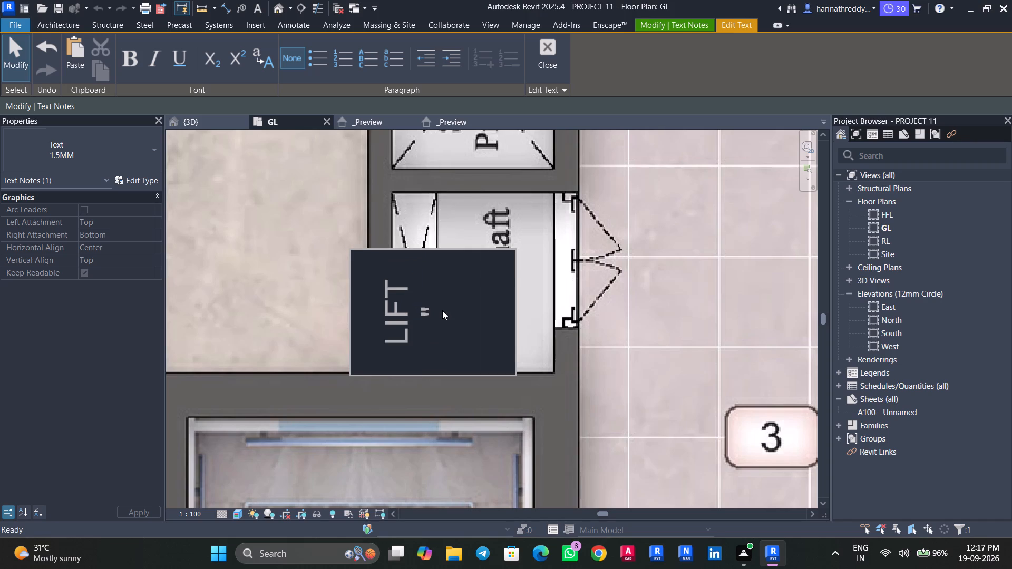
pyautogui.press('Delete')
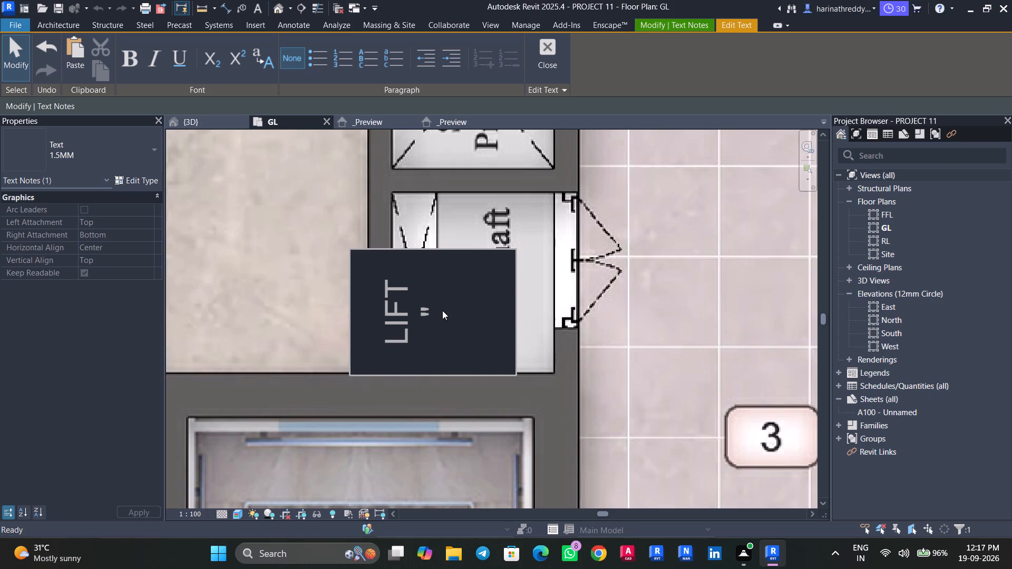
pyautogui.click(442, 310)
pyautogui.press('BackSpace')
pyautogui.press('BackSpace')
pyautogui.press('BackSpace')
pyautogui.press('BackSpace')
pyautogui.press('BackSpace')
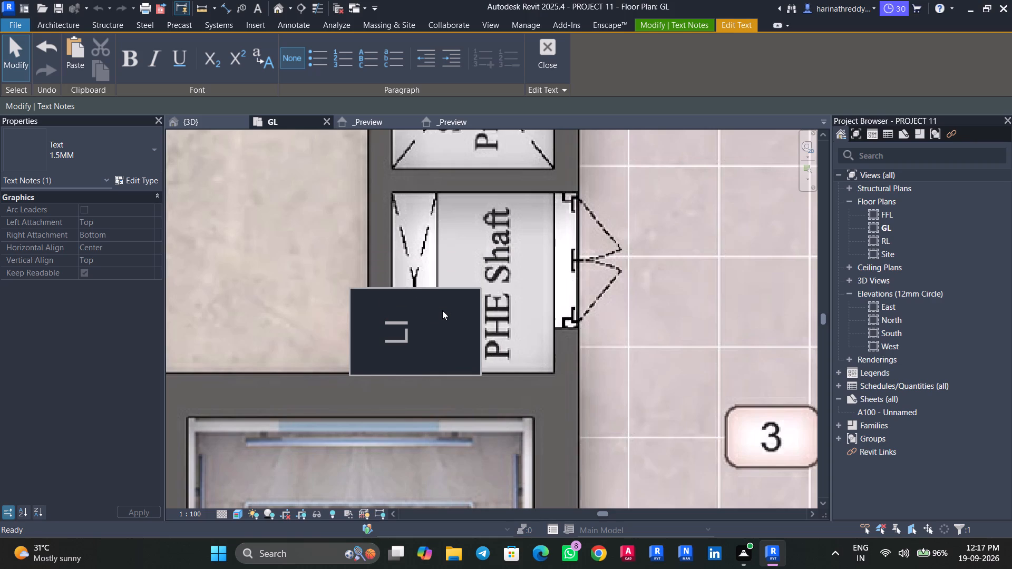
pyautogui.press('BackSpace')
pyautogui.write('PHE')
pyautogui.press('space')
pyautogui.write('SHAFT')
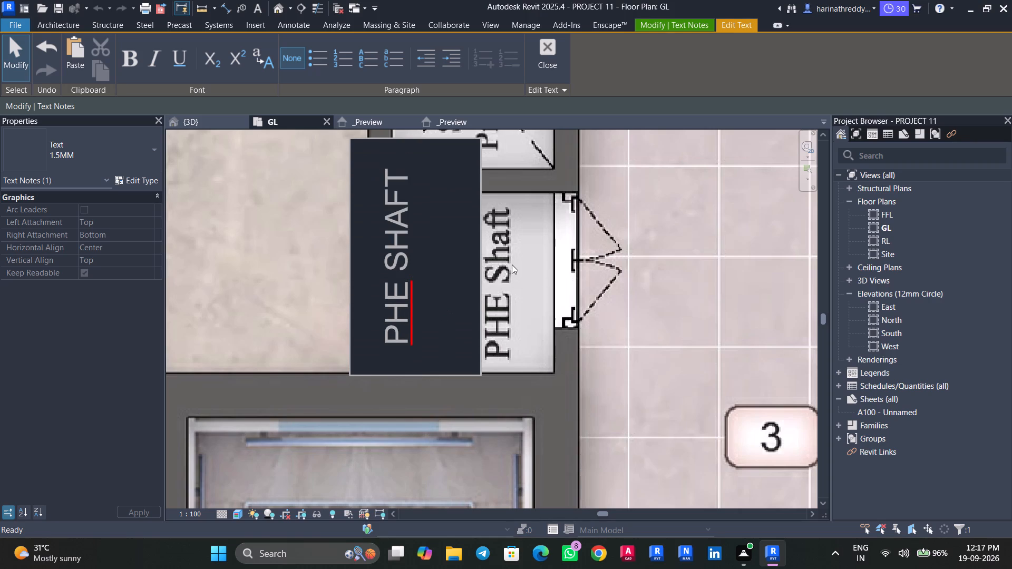
# Break the note's text into two lines, with PHE above SHAFT, and finish editing the text.
pyautogui.press('Left')
pyautogui.press('Left')
pyautogui.press('Left')
pyautogui.press('Left')
pyautogui.press('Left')
pyautogui.press('Return')
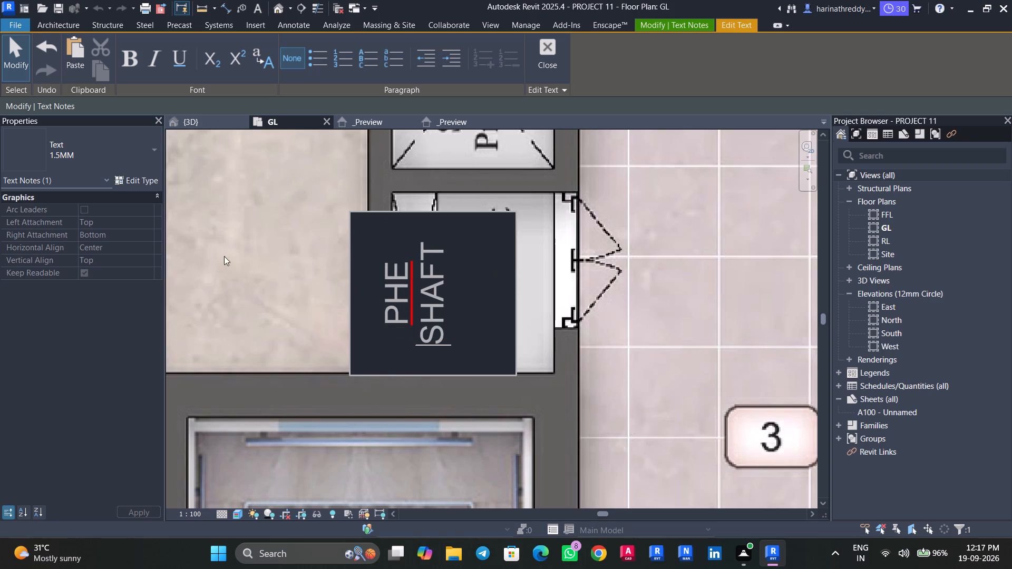
pyautogui.click(246, 261)
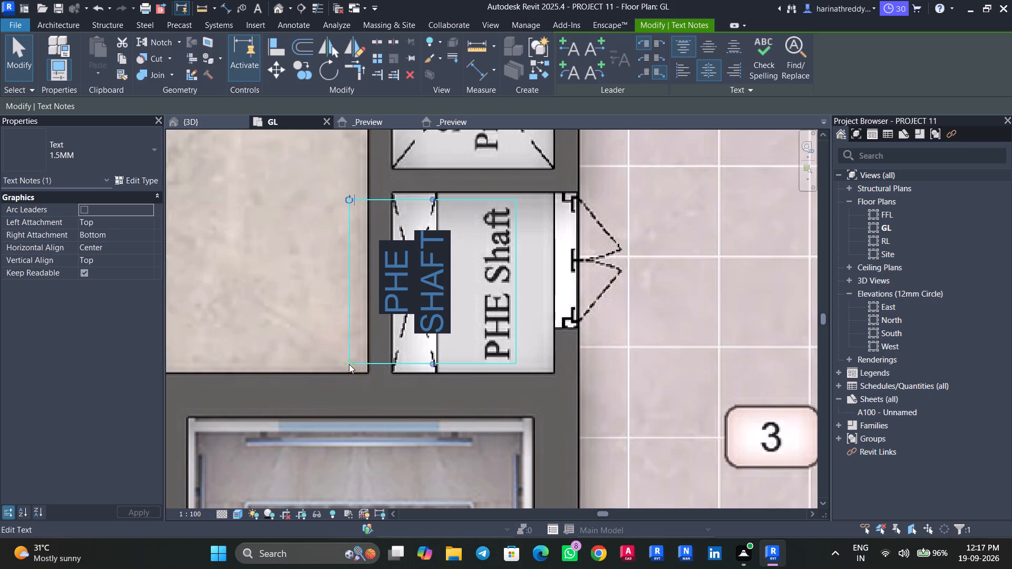
# Move the vertical PHE SHAFT note east onto the underlying PHE Shaft label.
pyautogui.moveTo(349, 364); pyautogui.dragTo(429, 372)
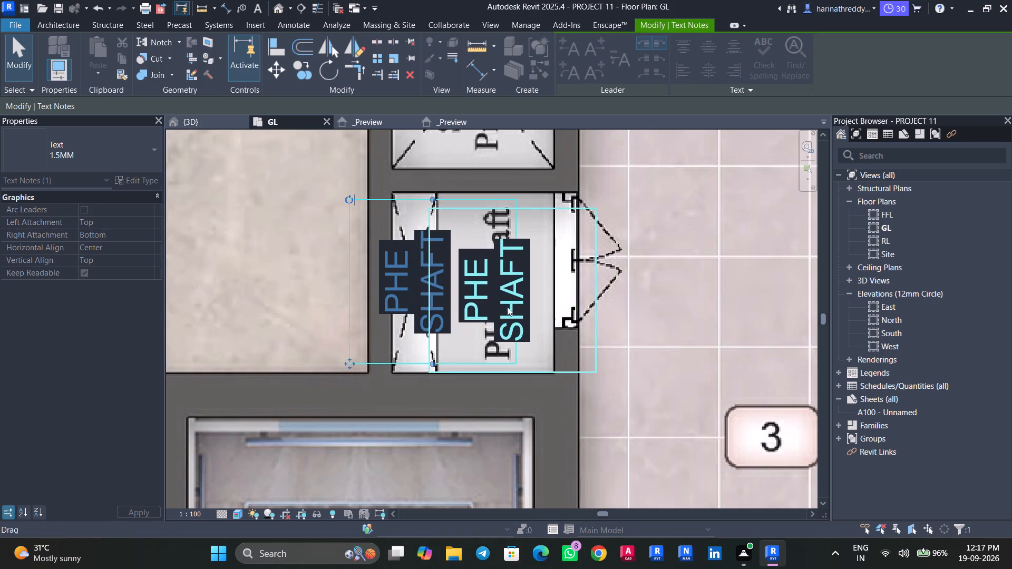
pyautogui.scroll(-4, 514, 296)
pyautogui.scroll(-1, 575, 274)
pyautogui.moveTo(575, 274); pyautogui.dragTo(500, 419, button='middle')
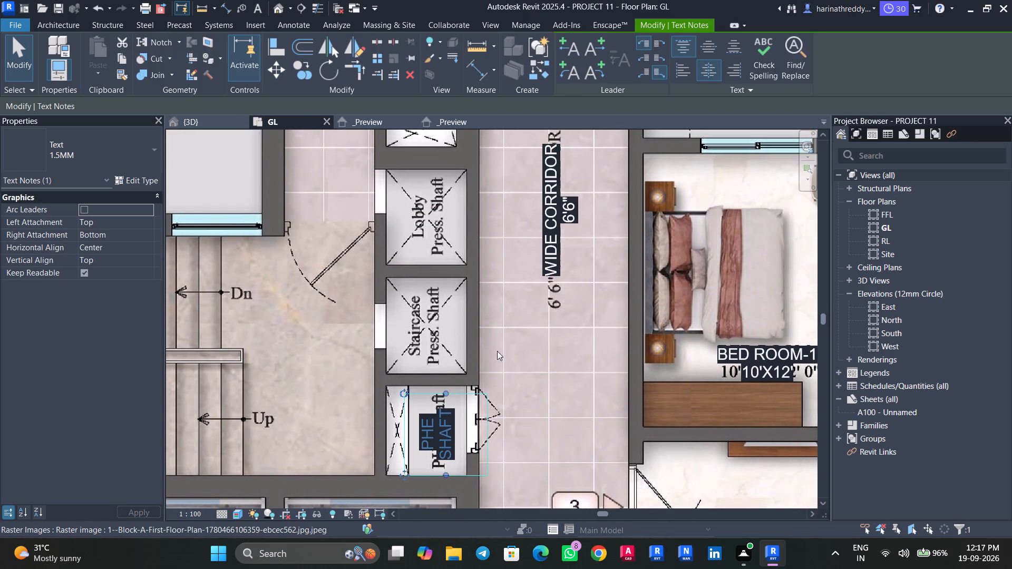
# Copy the vertical PHE SHAFT note north into the staircase pressurisation shaft.
pyautogui.scroll(-2, 497, 344)
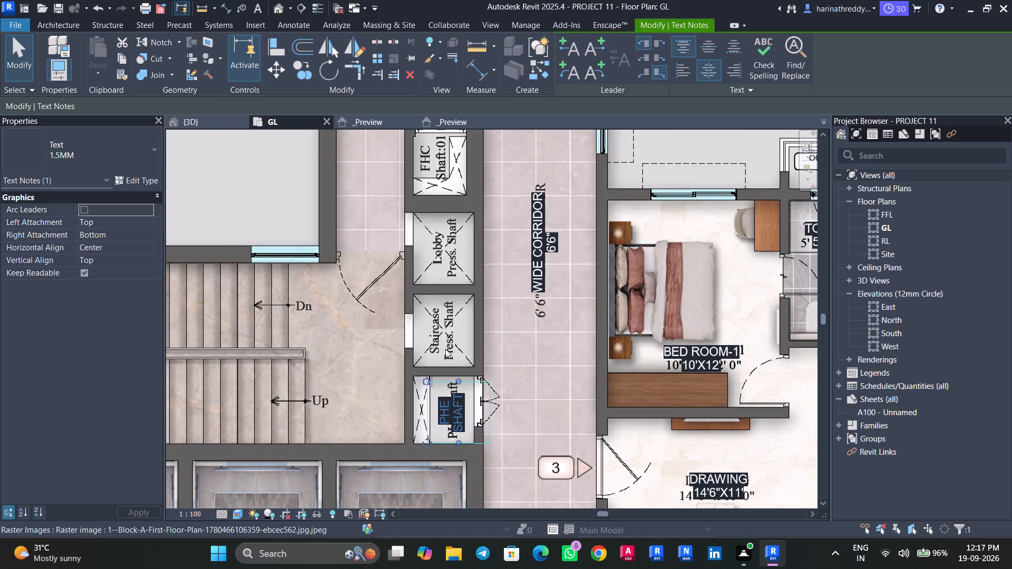
pyautogui.scroll(-4, 447, 352)
pyautogui.scroll(5, 447, 352)
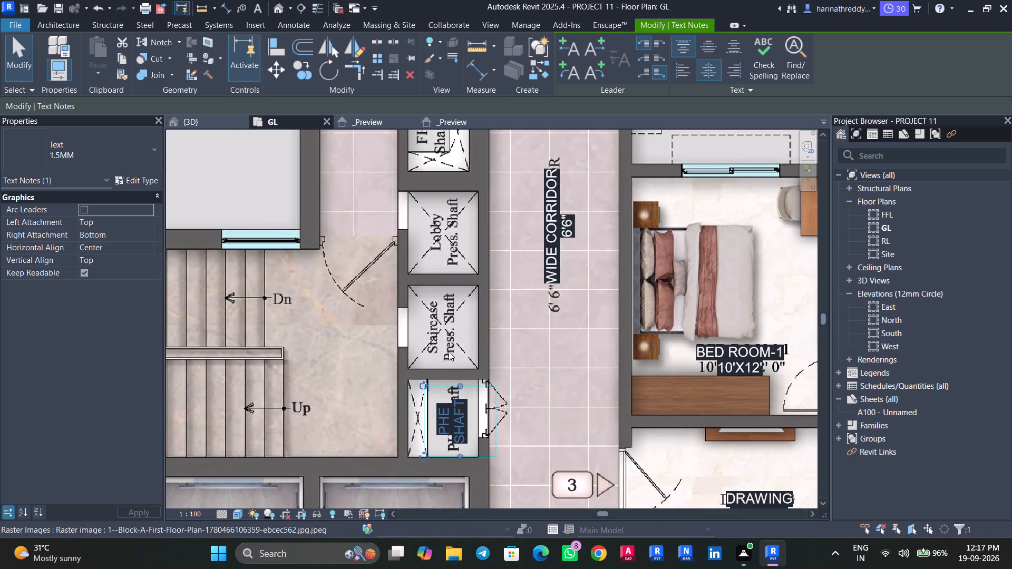
pyautogui.keyDown('ctrl'); pyautogui.moveTo(442, 408); pyautogui.dragTo(439, 316); pyautogui.keyUp('ctrl')
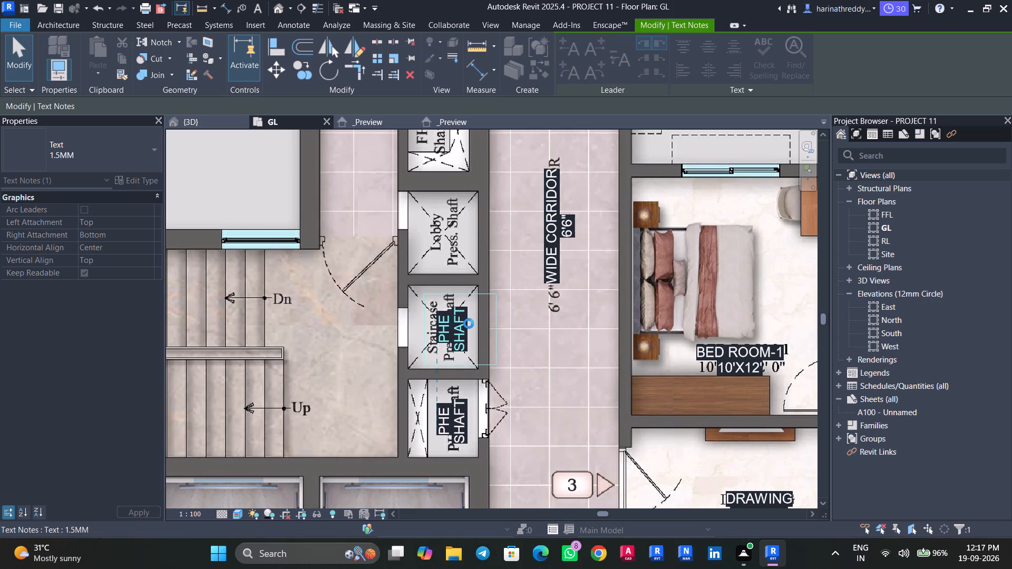
# Replace PHE with STAIRCASE in the copied note and finish editing the text.
pyautogui.scroll(6, 445, 326)
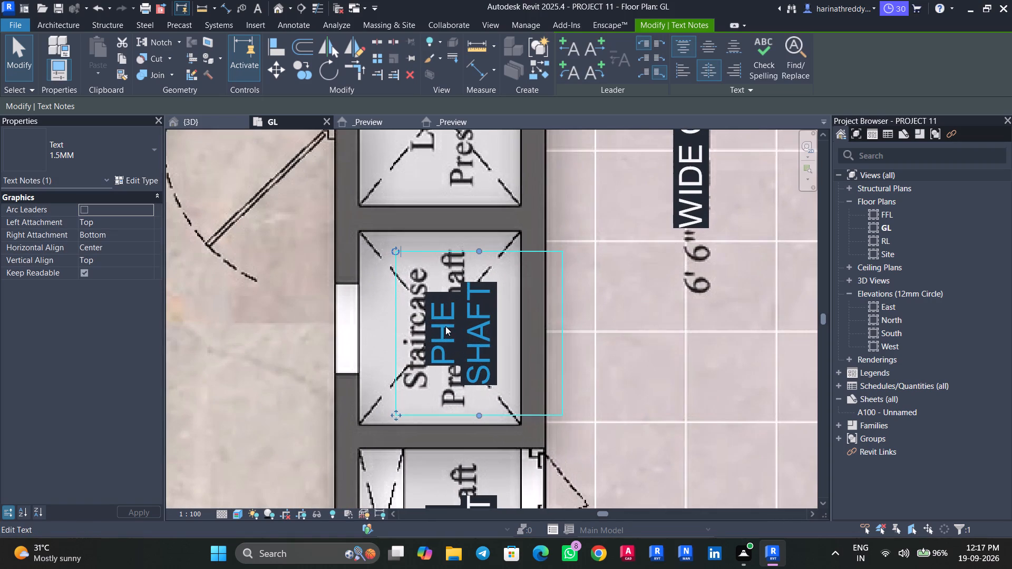
pyautogui.doubleClick(440, 314)
pyautogui.write('STA')
pyautogui.write('IR')
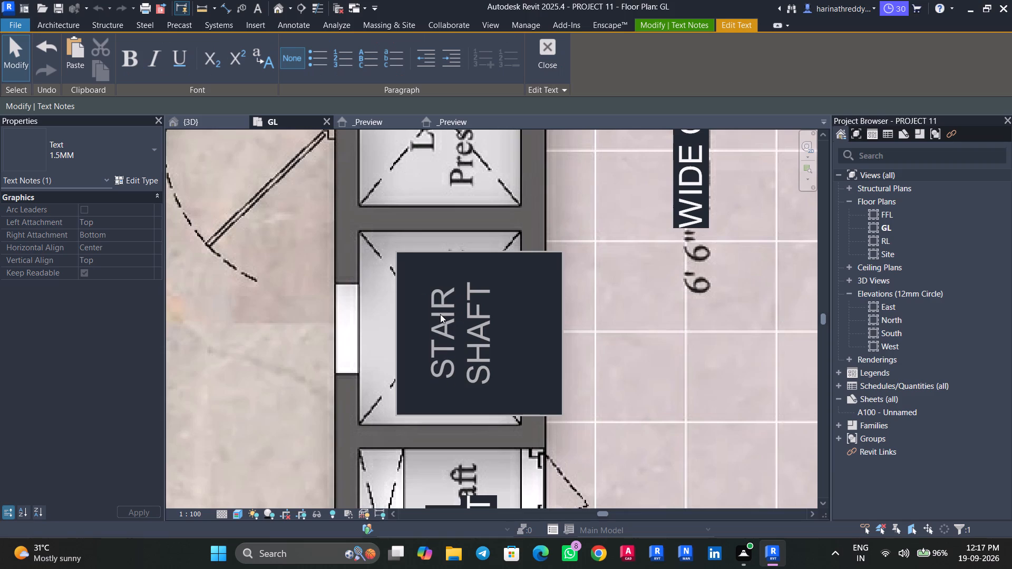
pyautogui.write('CASE')
pyautogui.scroll(-3, 421, 283)
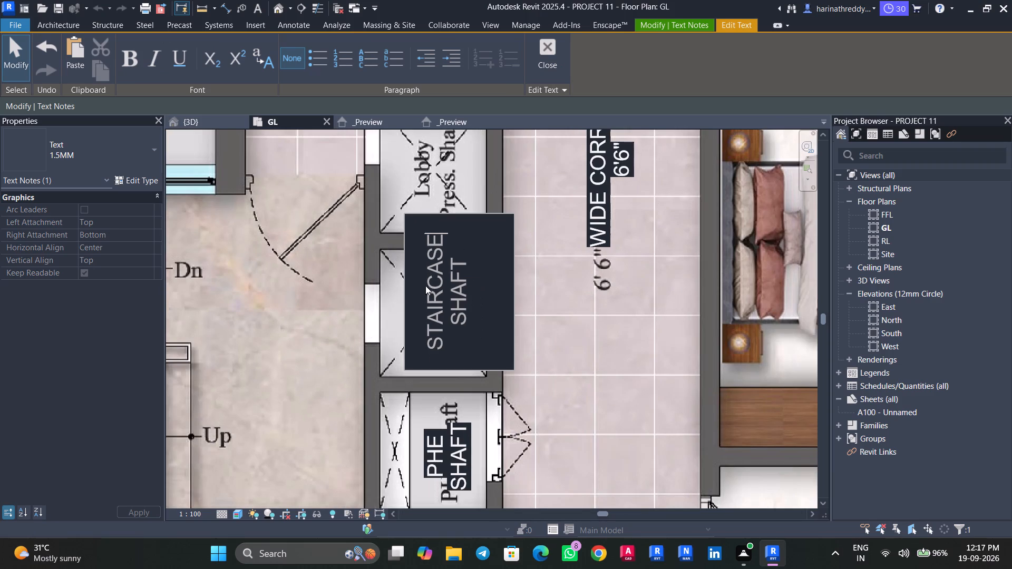
pyautogui.click(528, 264)
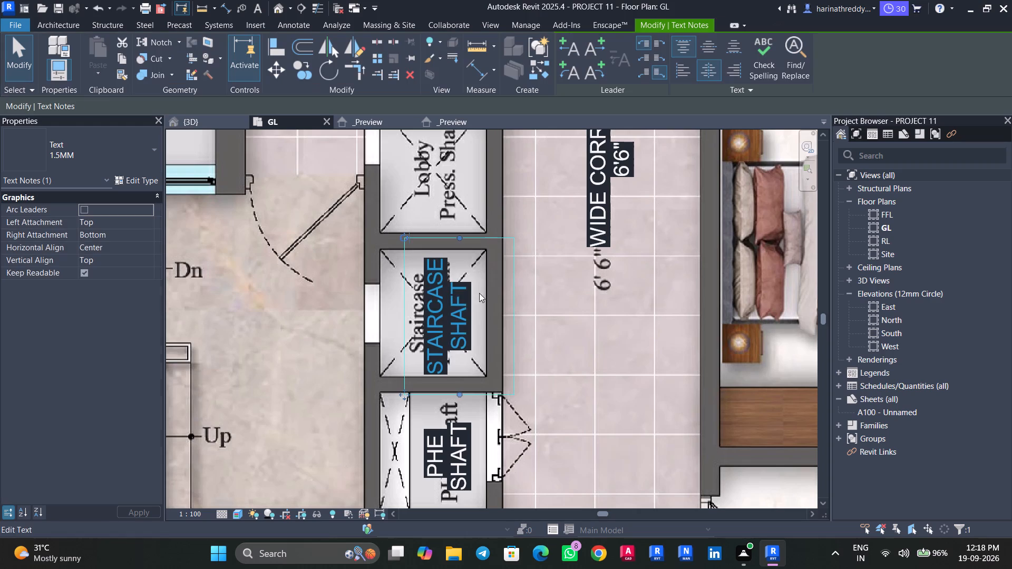
# Shift the STAIRCASE SHAFT note west clear of the underlying label and change its second line to PRESS .SHAFT.
pyautogui.moveTo(404, 389); pyautogui.dragTo(338, 388)
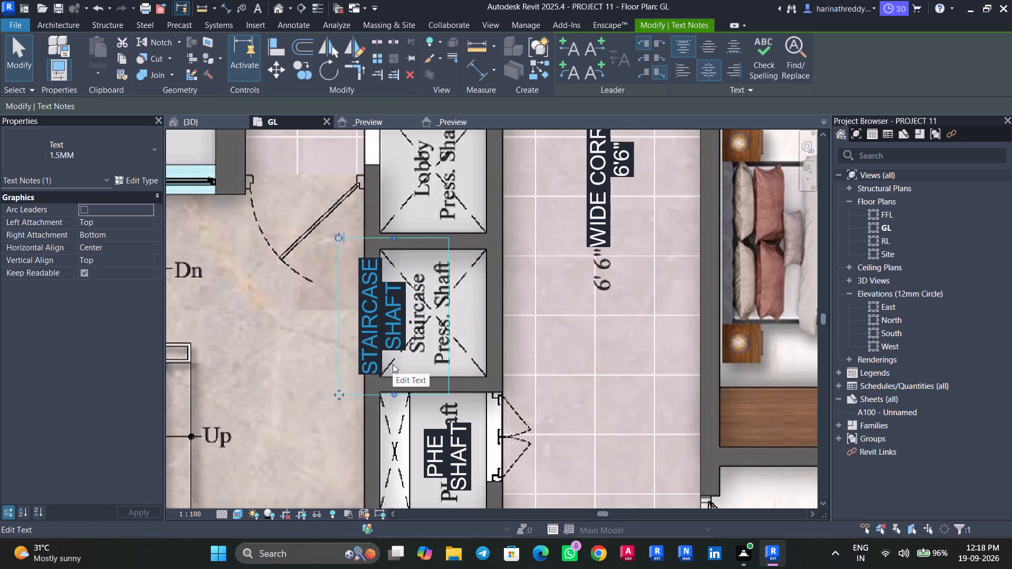
pyautogui.click(391, 351)
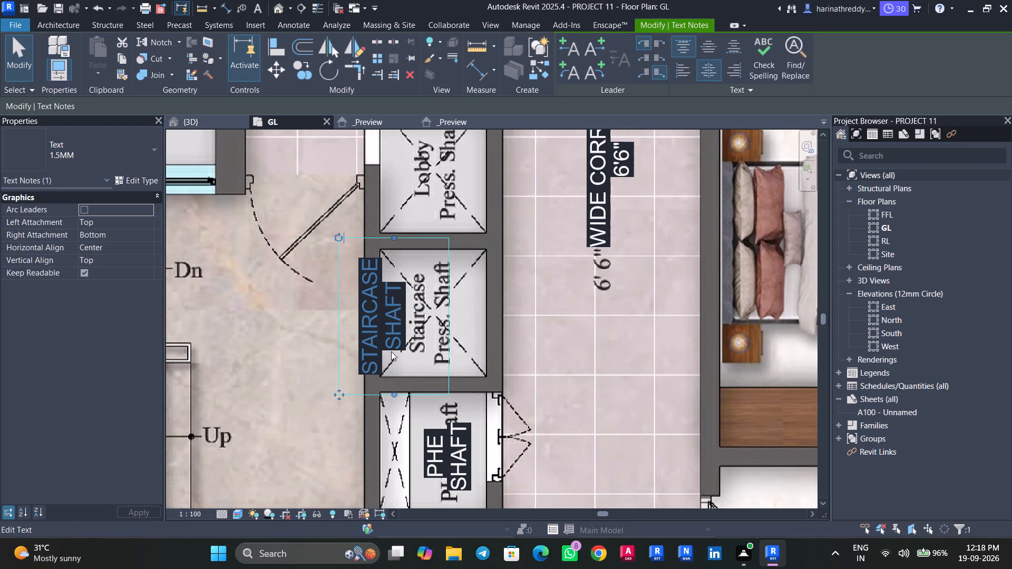
pyautogui.doubleClick(394, 344)
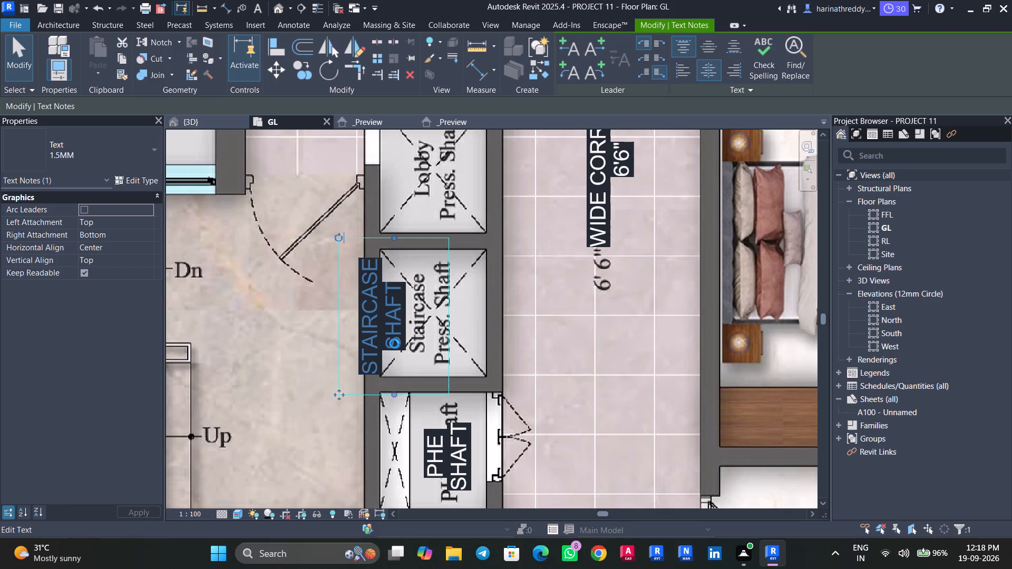
pyautogui.click(394, 344)
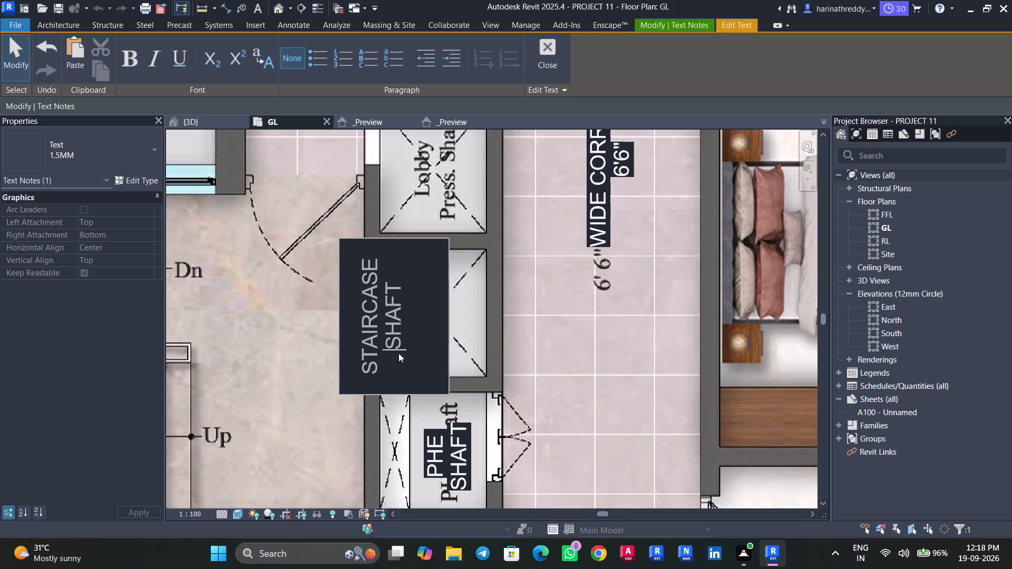
pyautogui.write('PRE')
pyautogui.write('SS')
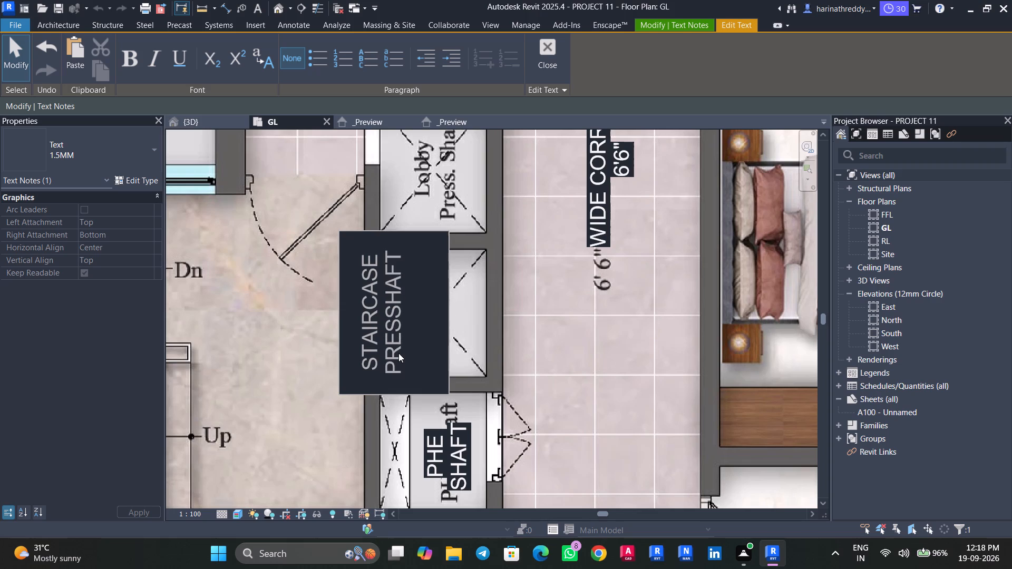
pyautogui.press('space')
pyautogui.press('.')
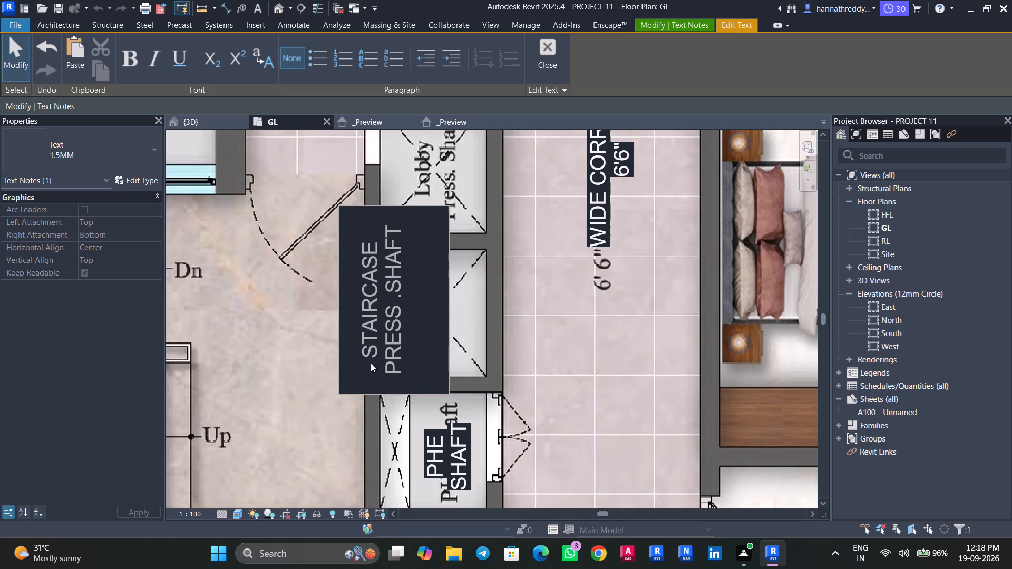
pyautogui.click(319, 349)
# Move the STAIRCASE PRESS .SHAFT note east onto the underlying shaft label and slightly lengthen its text box.
pyautogui.moveTo(335, 411); pyautogui.dragTo(386, 406)
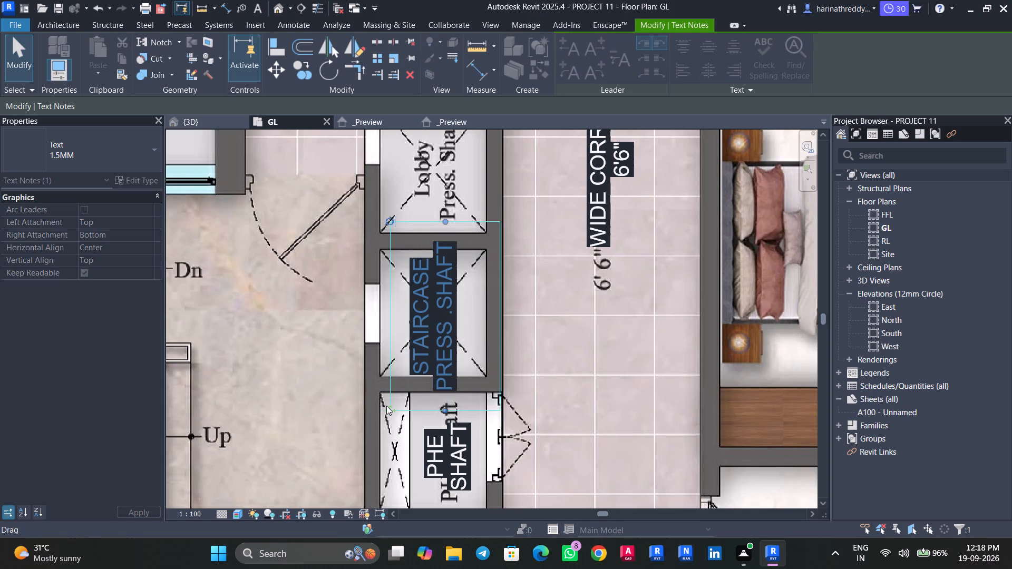
pyautogui.moveTo(444, 412); pyautogui.dragTo(443, 418)
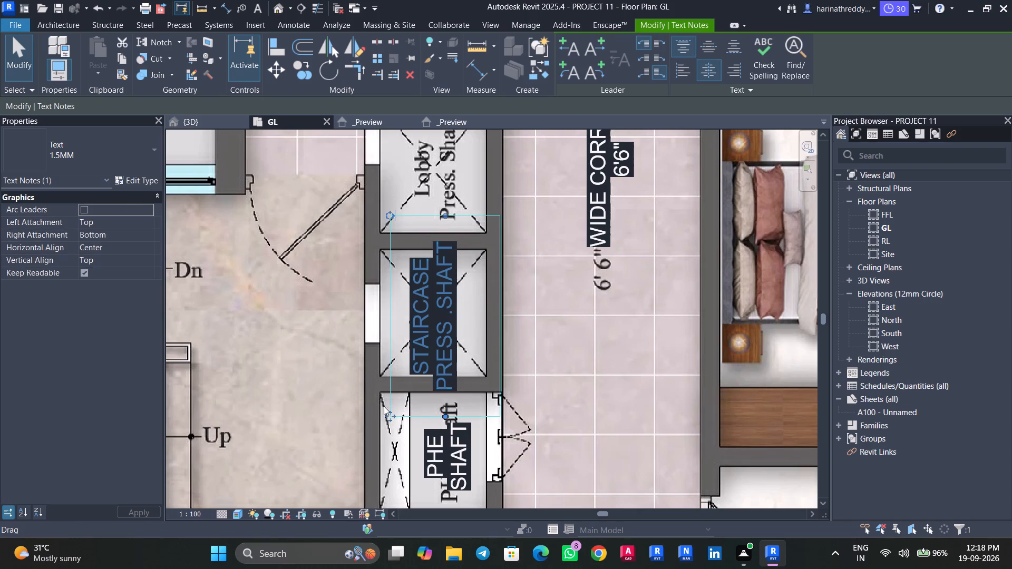
pyautogui.click(128, 166)
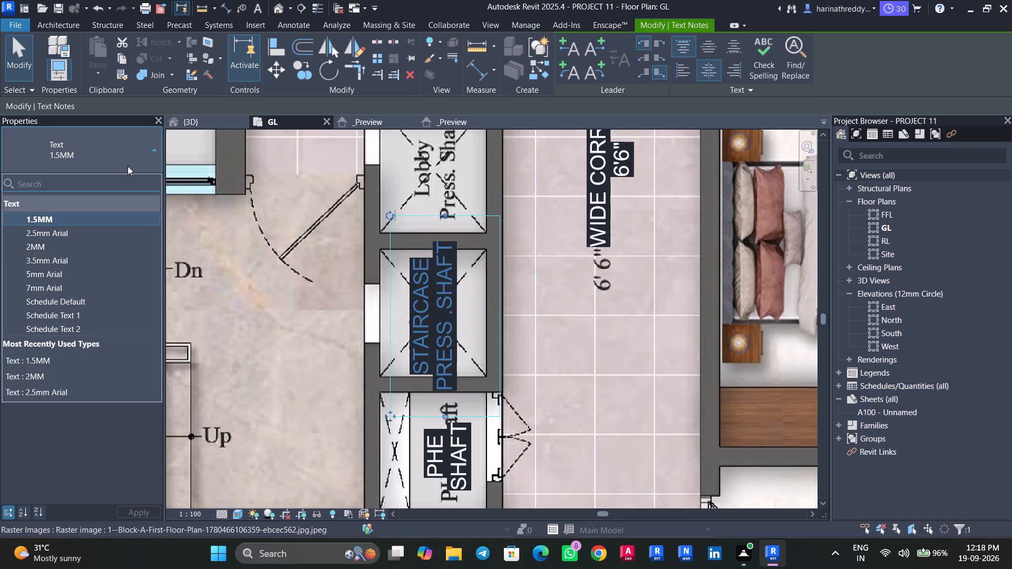
pyautogui.click(129, 159)
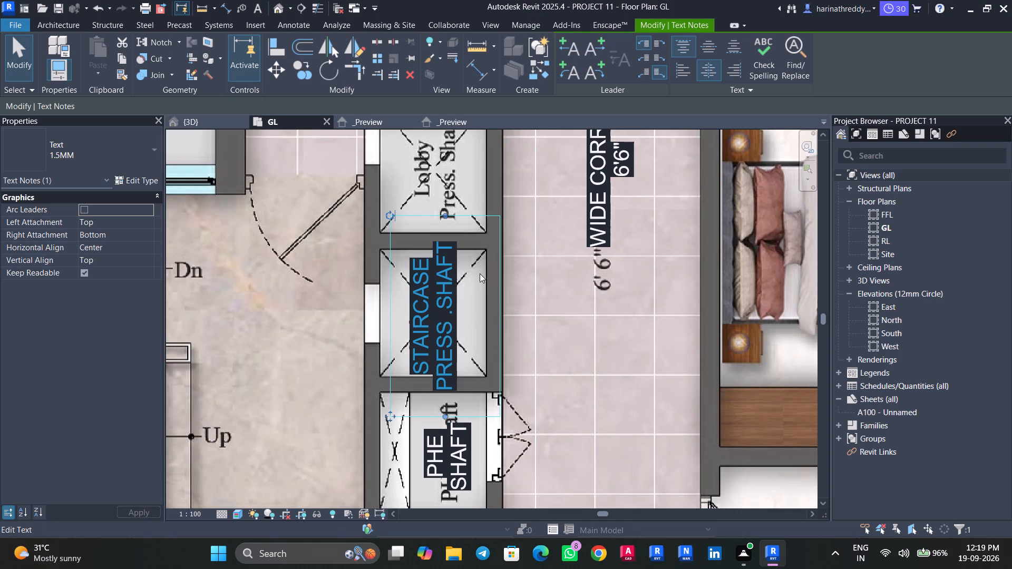
# Copy the STAIRCASE PRESS .SHAFT note north into the lobby pressurisation shaft.
pyautogui.scroll(-3, 480, 273)
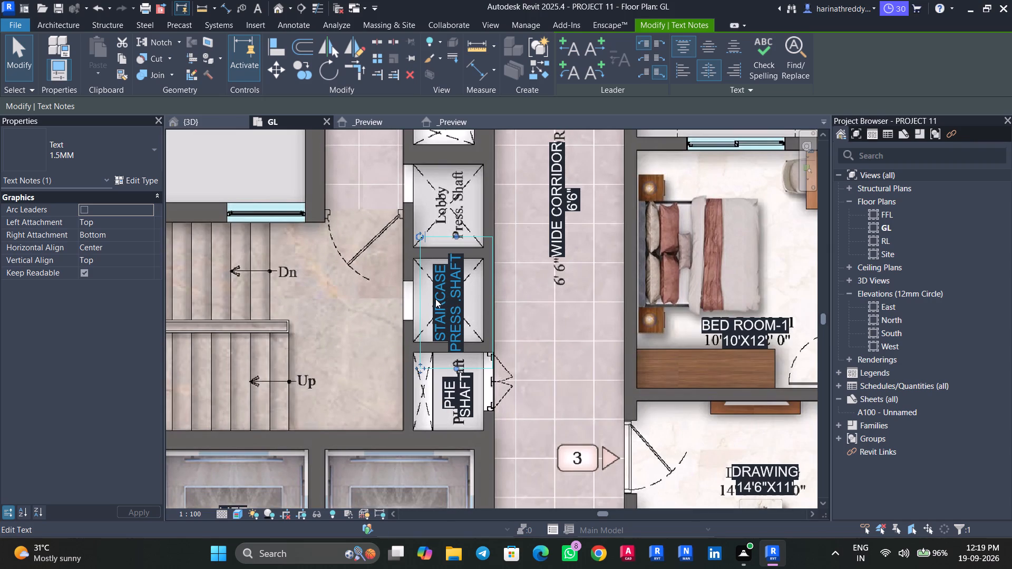
pyautogui.keyDown('ctrl'); pyautogui.moveTo(435, 299); pyautogui.dragTo(436, 204); pyautogui.keyUp('ctrl')
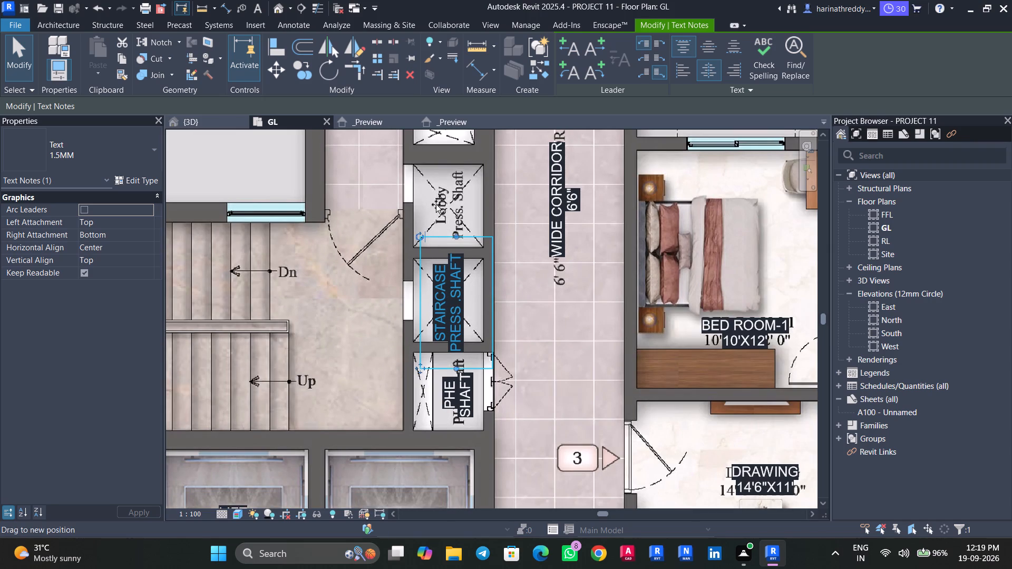
pyautogui.keyDown('ctrl'); pyautogui.moveTo(436, 204); pyautogui.dragTo(439, 191); pyautogui.keyUp('ctrl')
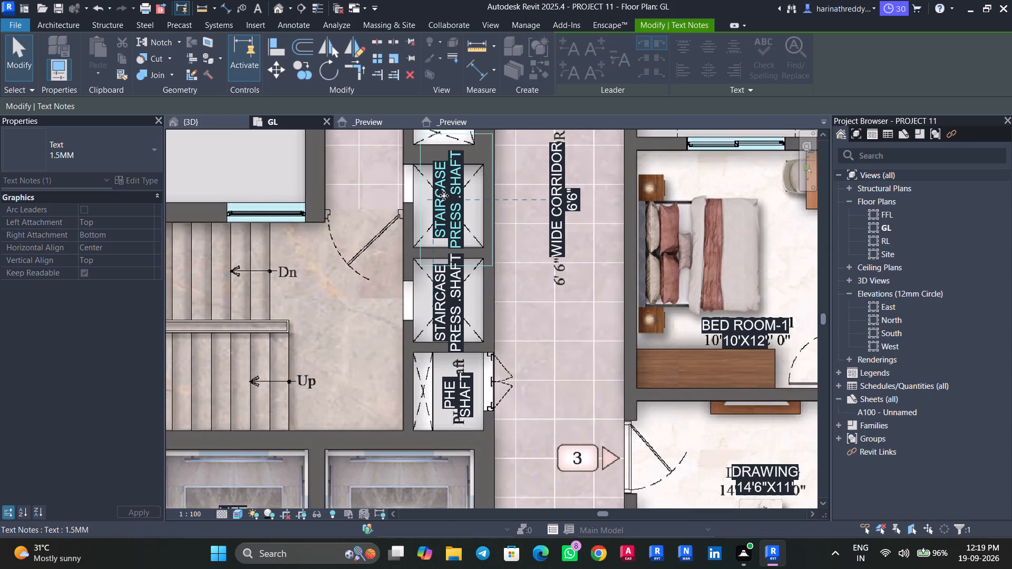
# Replace STAIRCASE with LOBBY in the copied note in the lobby pressurisation shaft and finish editing the text.
pyautogui.scroll(1, 442, 191)
pyautogui.scroll(-1, 442, 191)
pyautogui.scroll(3, 442, 191)
pyautogui.doubleClick(440, 150)
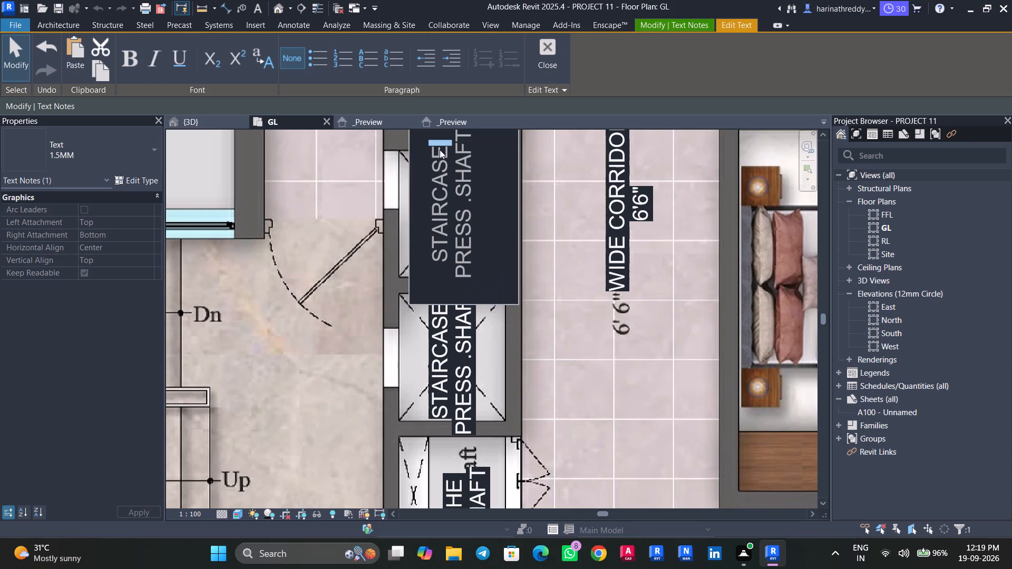
pyautogui.moveTo(441, 144); pyautogui.dragTo(443, 209)
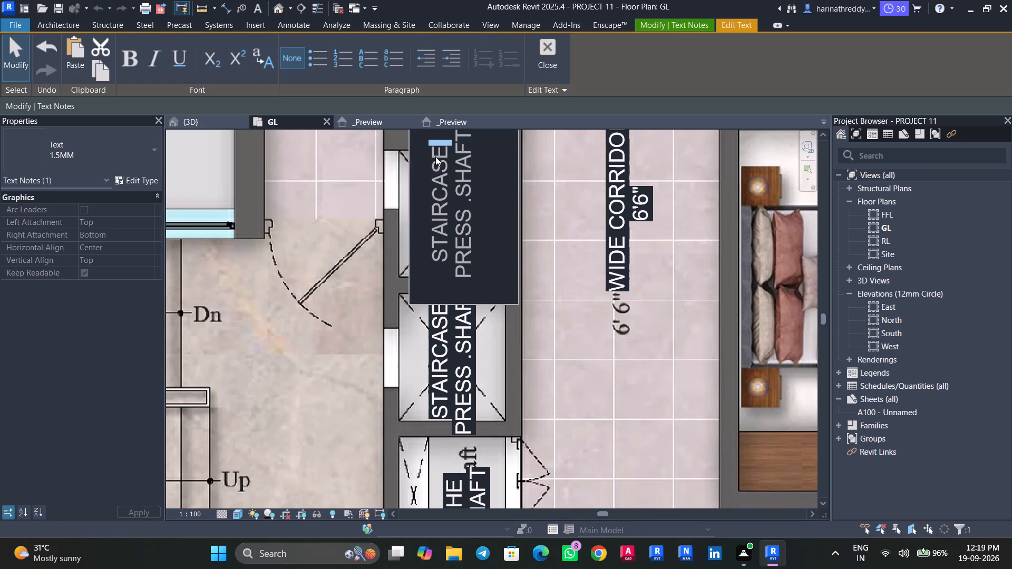
pyautogui.doubleClick(436, 145)
pyautogui.moveTo(436, 145); pyautogui.dragTo(439, 163)
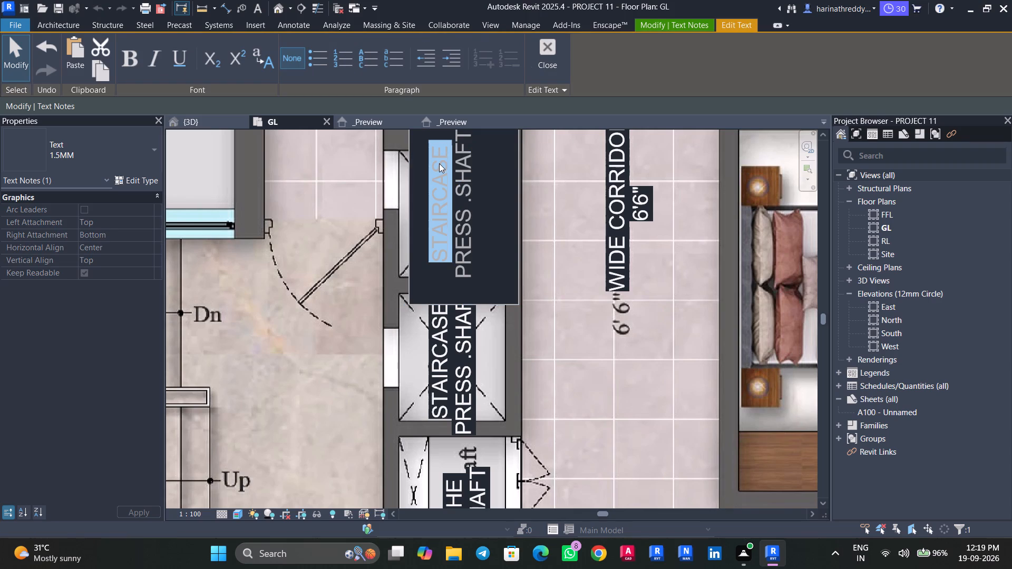
pyautogui.write('LOBBY')
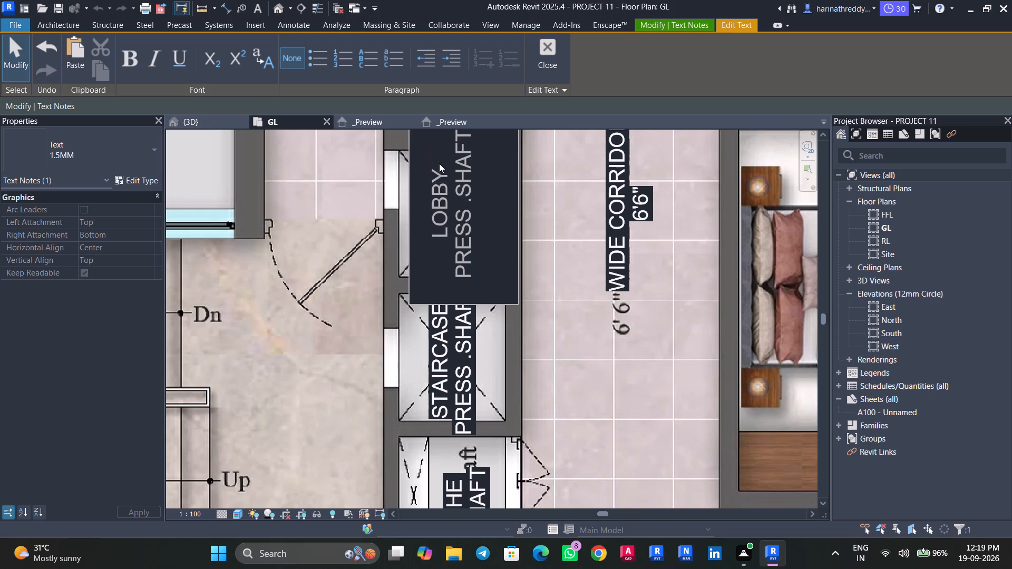
pyautogui.click(407, 192)
pyautogui.click(389, 200)
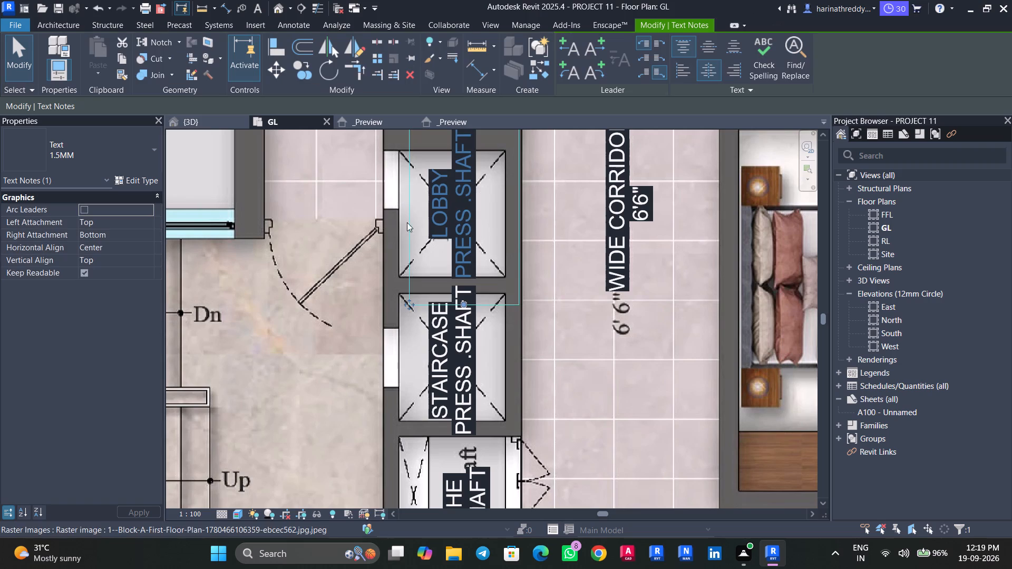
# Copy the vertical PHE SHAFT note north into the FHC shaft above the lobby pressurisation shaft.
pyautogui.scroll(-6, 451, 236)
pyautogui.moveTo(474, 218); pyautogui.dragTo(472, 247, button='middle')
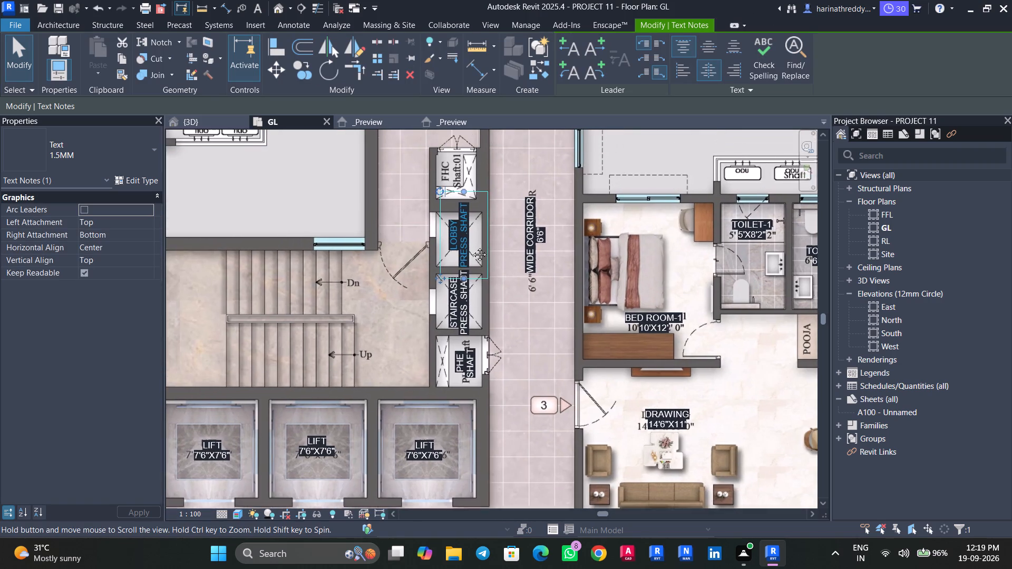
pyautogui.moveTo(472, 247); pyautogui.dragTo(467, 295, button='middle')
pyautogui.scroll(1, 467, 295)
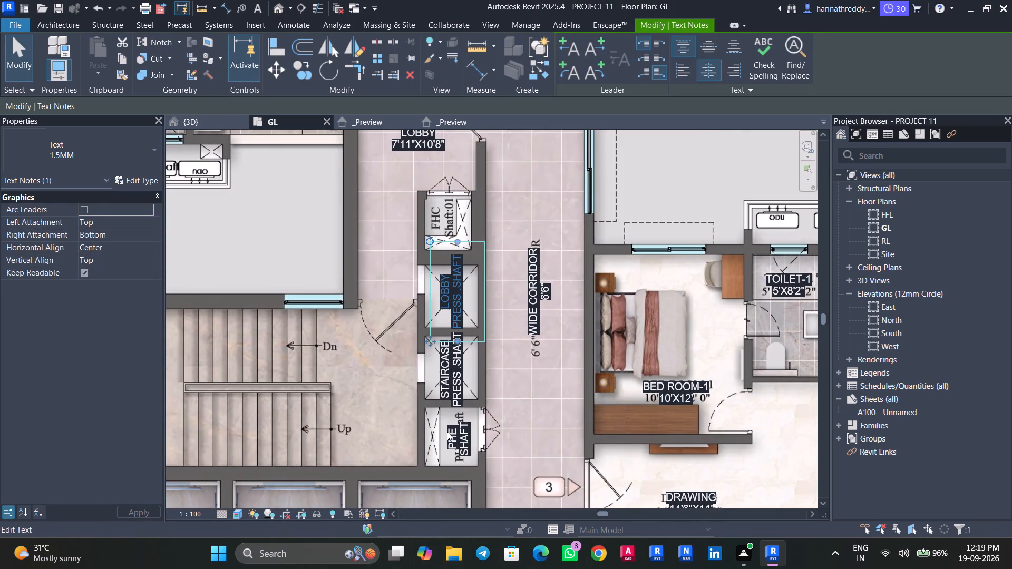
pyautogui.click(447, 435)
pyautogui.press('Tab')
pyautogui.click(446, 436)
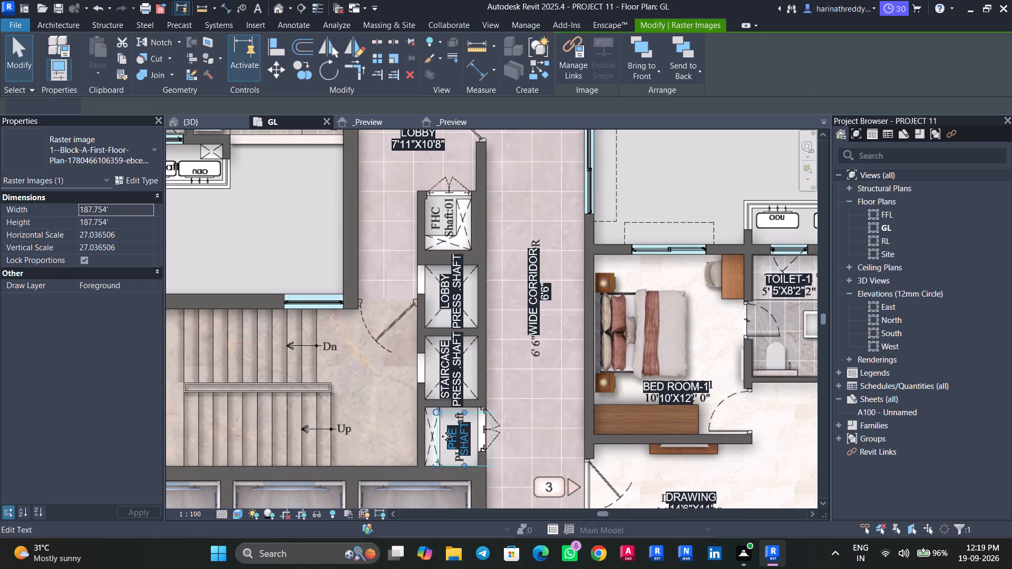
pyautogui.keyDown('ctrl'); pyautogui.moveTo(446, 436); pyautogui.dragTo(441, 280, button='middle'); pyautogui.keyUp('ctrl')
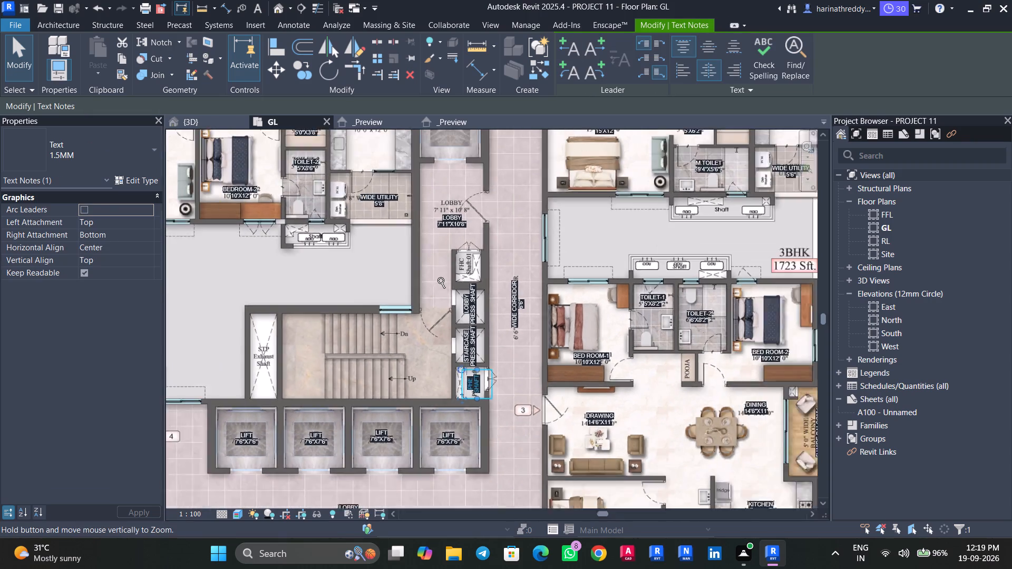
pyautogui.keyDown('ctrl'); pyautogui.moveTo(441, 280); pyautogui.dragTo(449, 379, button='middle'); pyautogui.keyUp('ctrl')
pyautogui.keyDown('ctrl'); pyautogui.moveTo(464, 407); pyautogui.dragTo(462, 354); pyautogui.keyUp('ctrl')
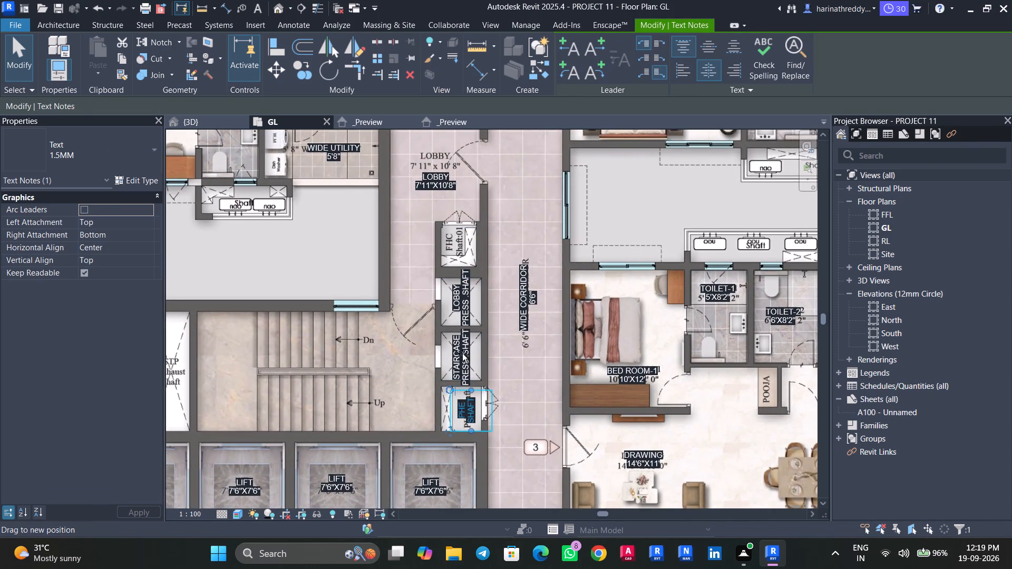
pyautogui.keyDown('ctrl'); pyautogui.moveTo(462, 354); pyautogui.dragTo(454, 236); pyautogui.keyUp('ctrl')
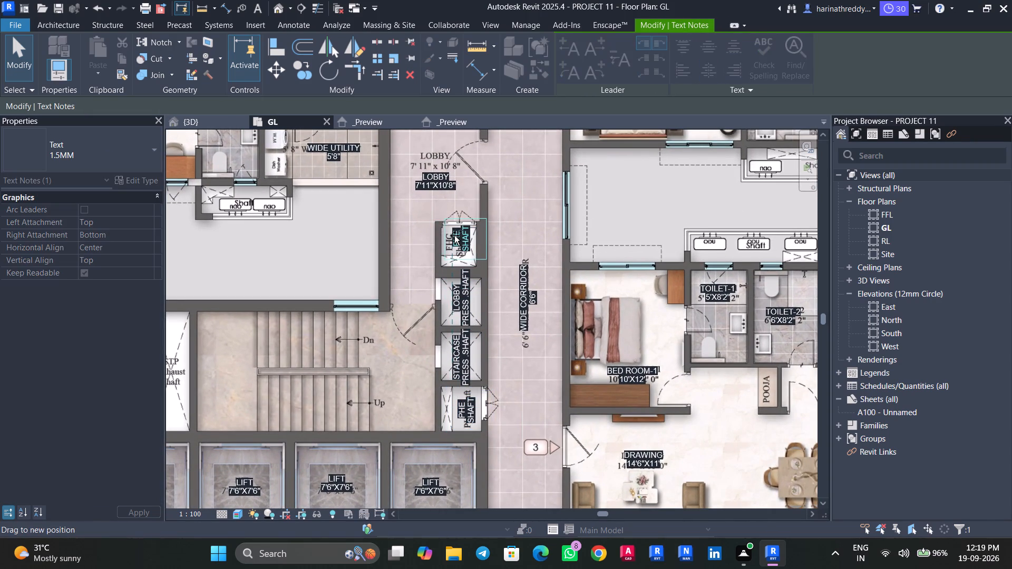
pyautogui.keyDown('ctrl'); pyautogui.moveTo(454, 236); pyautogui.dragTo(458, 230); pyautogui.keyUp('ctrl')
# Replace PHE with FHC in the copied note and move it southwest onto the underlying FHC Shaft label.
pyautogui.scroll(8, 458, 230)
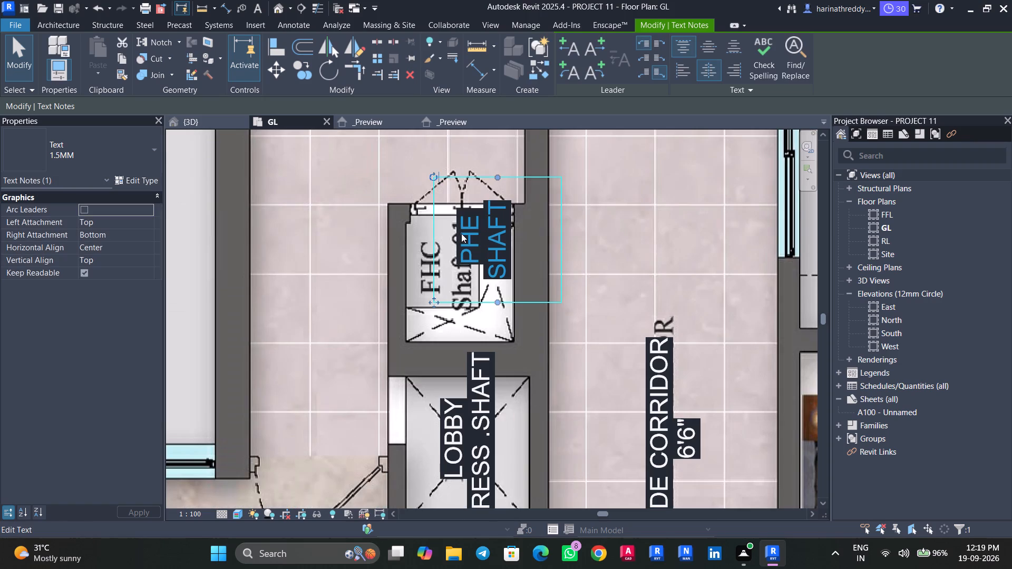
pyautogui.doubleClick(473, 220)
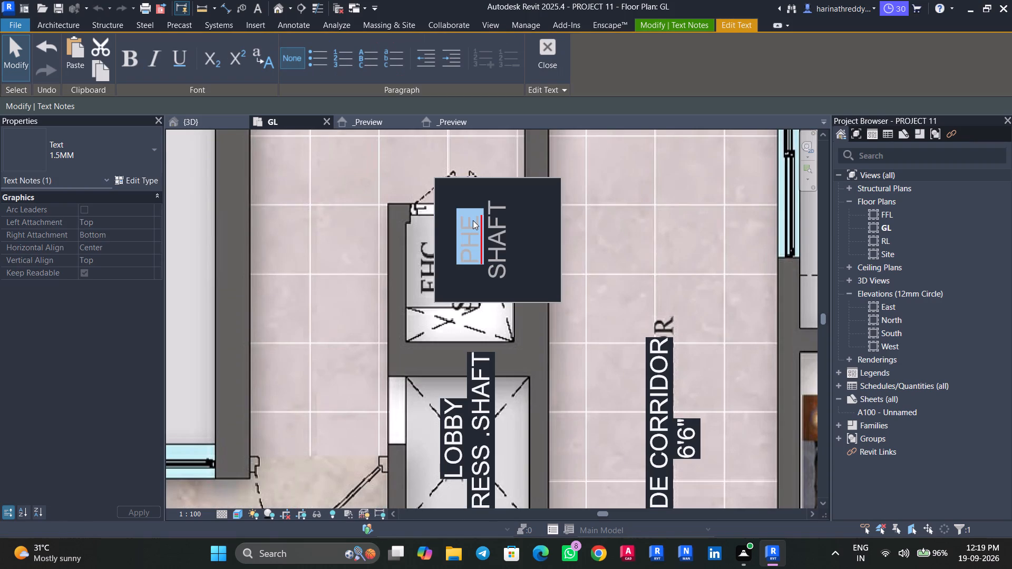
pyautogui.write('FHC')
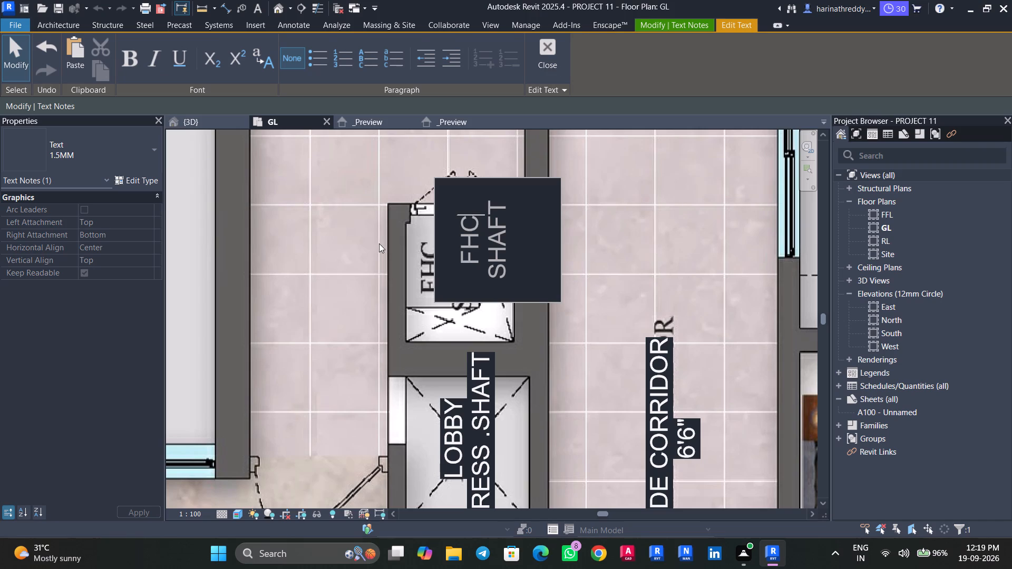
pyautogui.click(383, 241)
pyautogui.moveTo(433, 301); pyautogui.dragTo(426, 306)
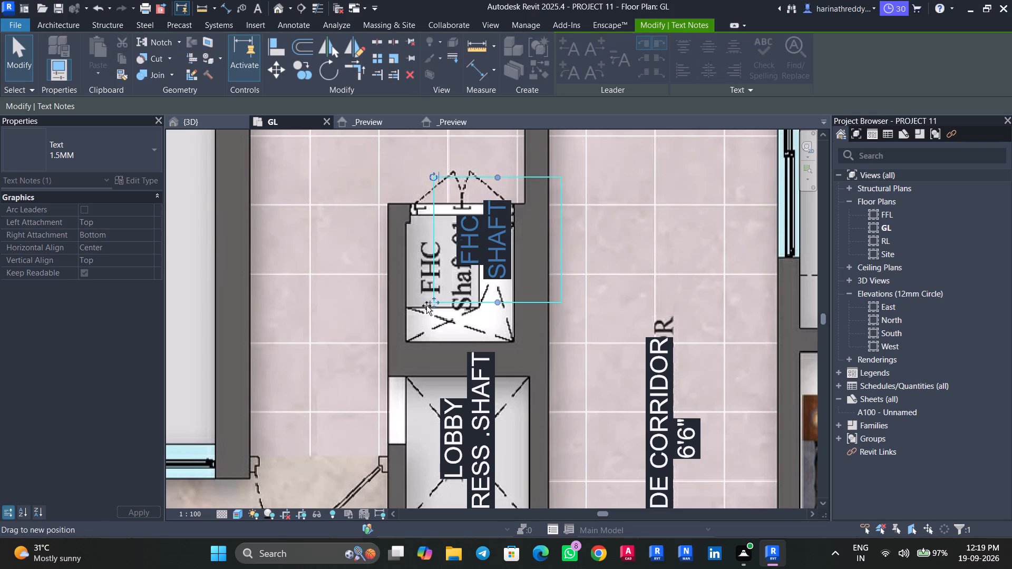
pyautogui.moveTo(426, 306); pyautogui.dragTo(392, 325)
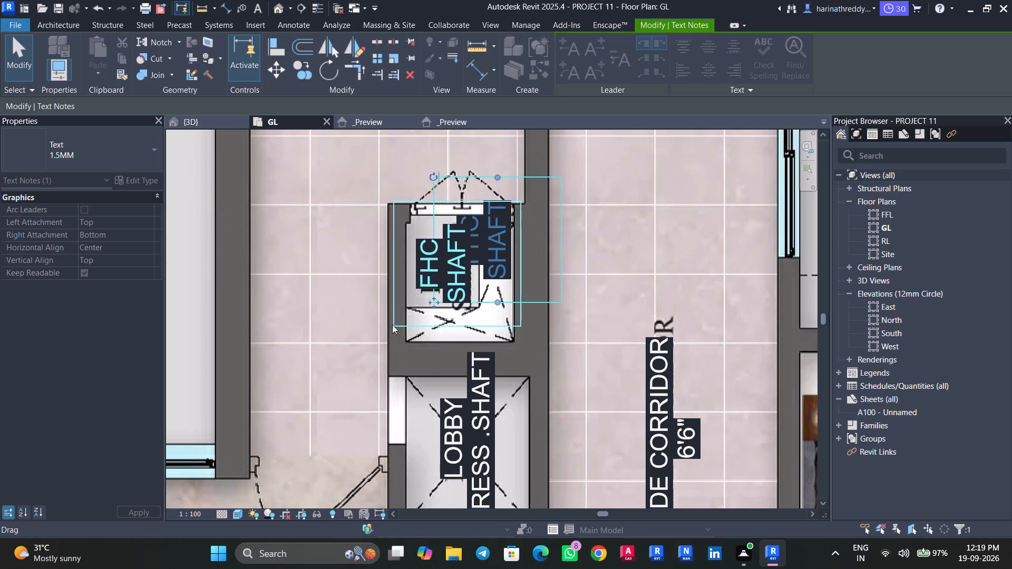
# Examine the apartments, corridors, lift lobby and staircase cores on the GL plan for shafts that still lack text notes.
pyautogui.scroll(-8, 568, 298)
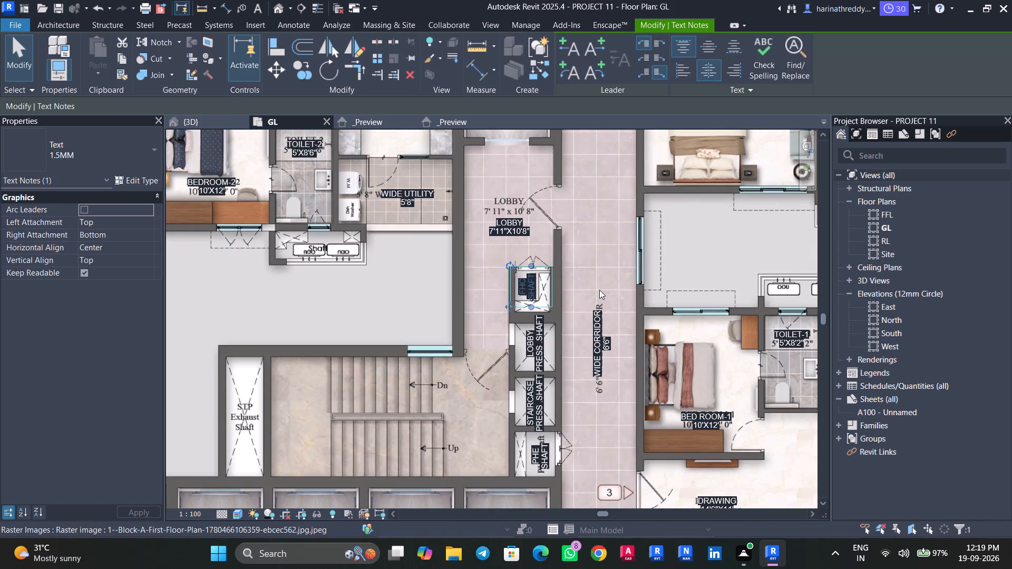
pyautogui.scroll(-1, 602, 290)
pyautogui.moveTo(606, 291); pyautogui.dragTo(522, 232, button='middle')
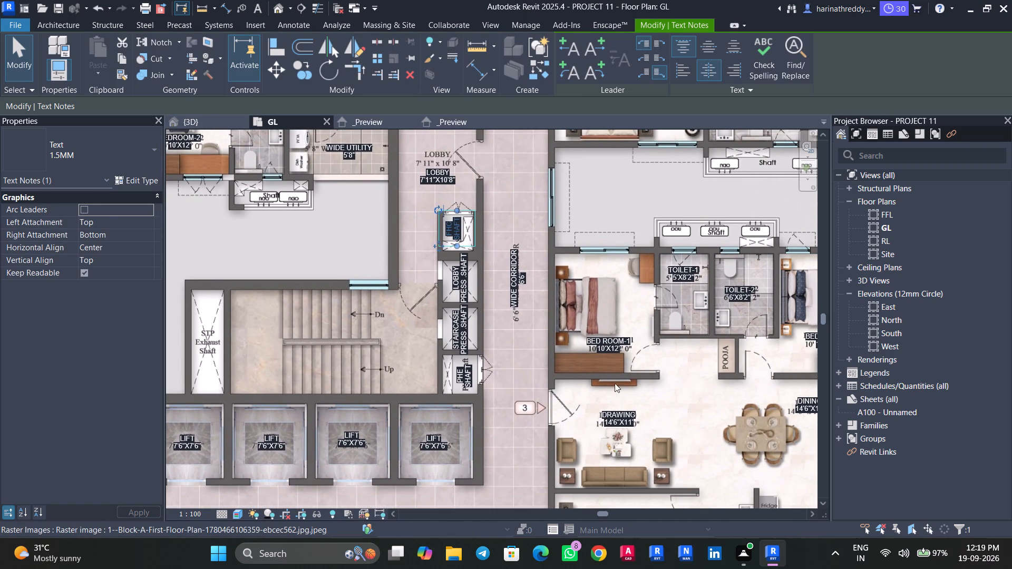
pyautogui.moveTo(629, 394); pyautogui.dragTo(417, 448, button='middle')
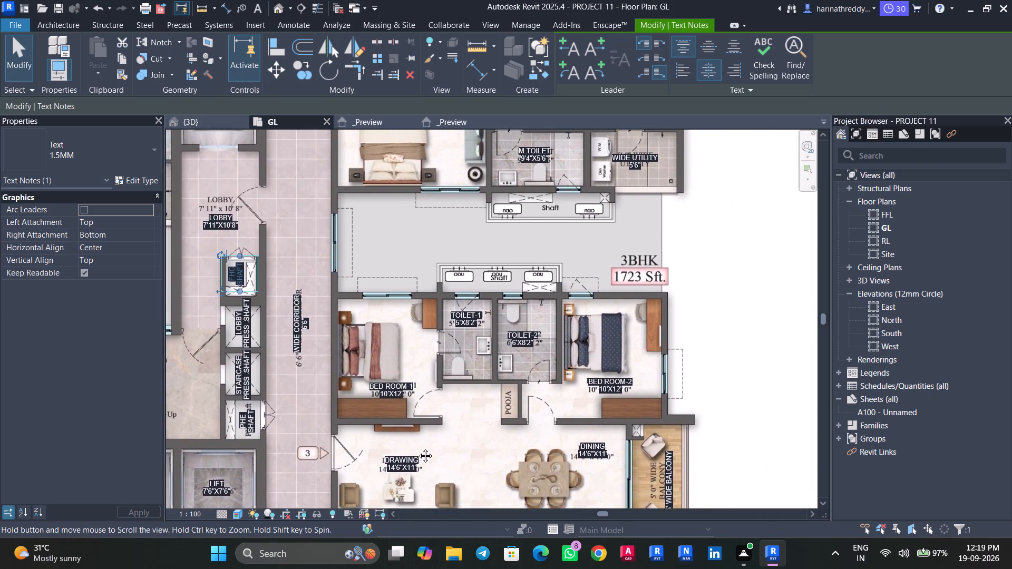
pyautogui.moveTo(417, 448); pyautogui.dragTo(448, 483, button='middle')
pyautogui.scroll(-1, 448, 483)
pyautogui.scroll(7, 511, 356)
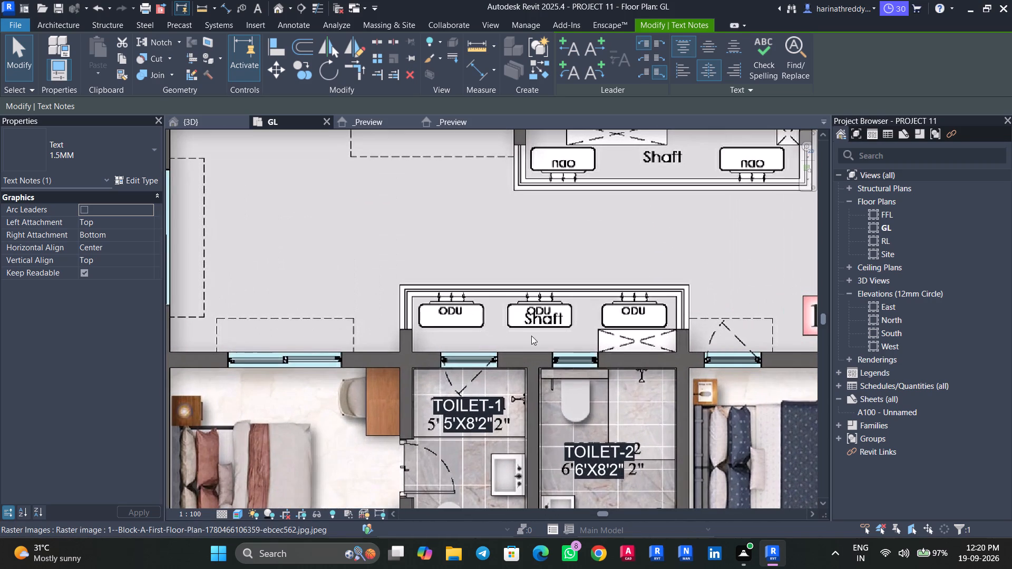
pyautogui.scroll(-7, 538, 325)
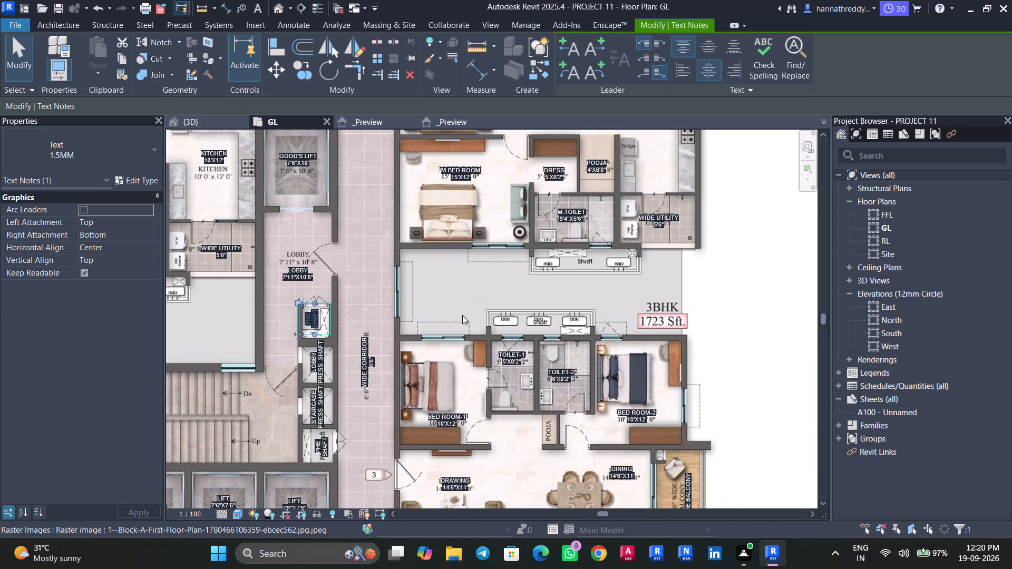
pyautogui.scroll(-4, 364, 293)
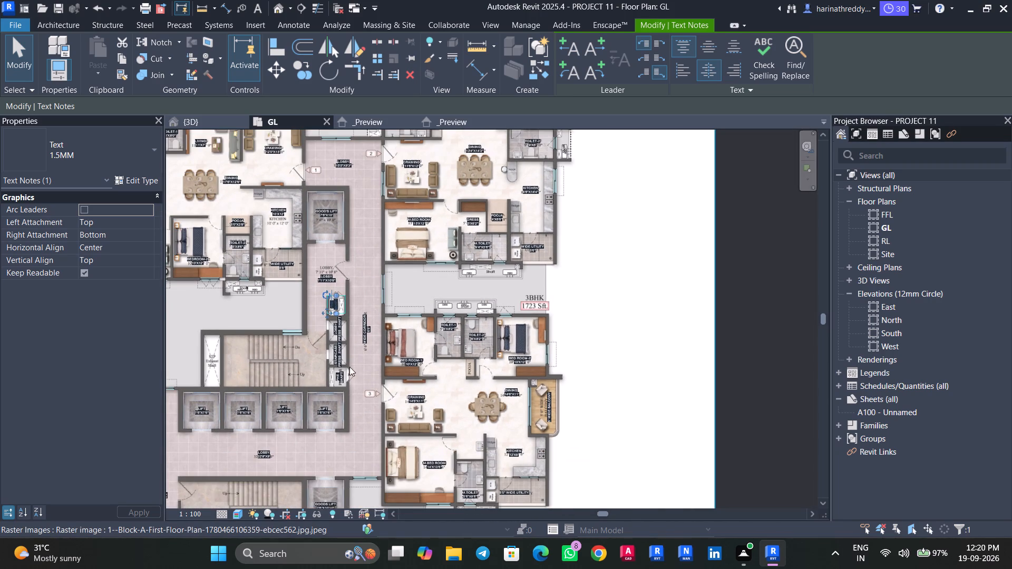
pyautogui.moveTo(344, 397); pyautogui.dragTo(417, 230, button='middle')
pyautogui.moveTo(345, 355); pyautogui.dragTo(410, 254, button='middle')
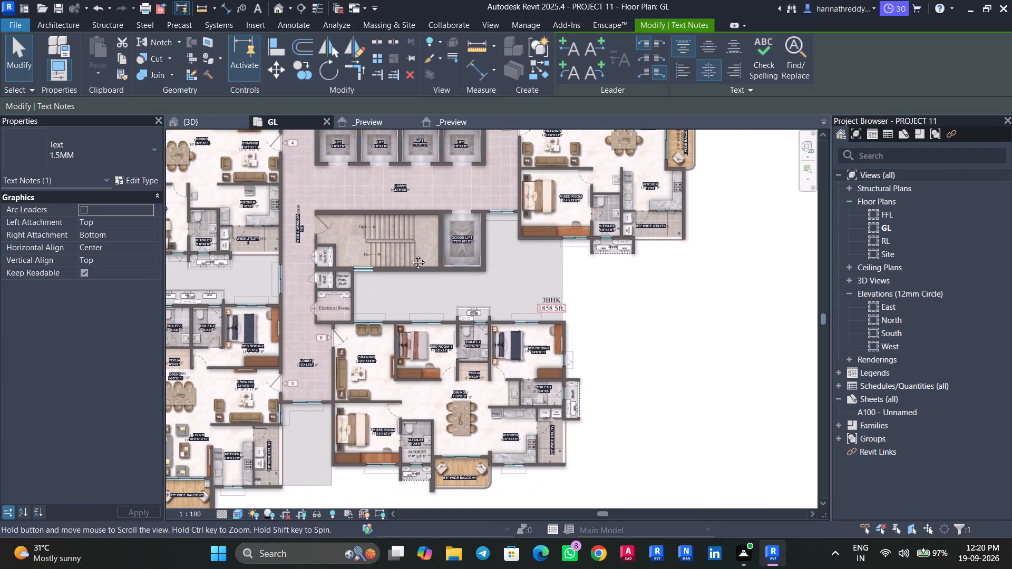
pyautogui.moveTo(410, 254); pyautogui.dragTo(432, 366, button='middle')
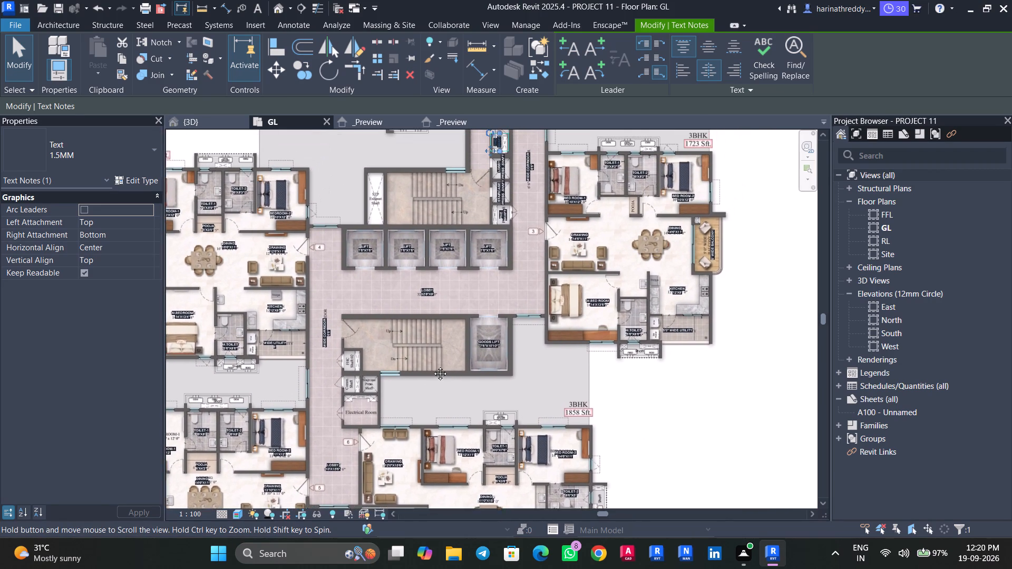
pyautogui.moveTo(432, 366); pyautogui.dragTo(413, 433, button='middle')
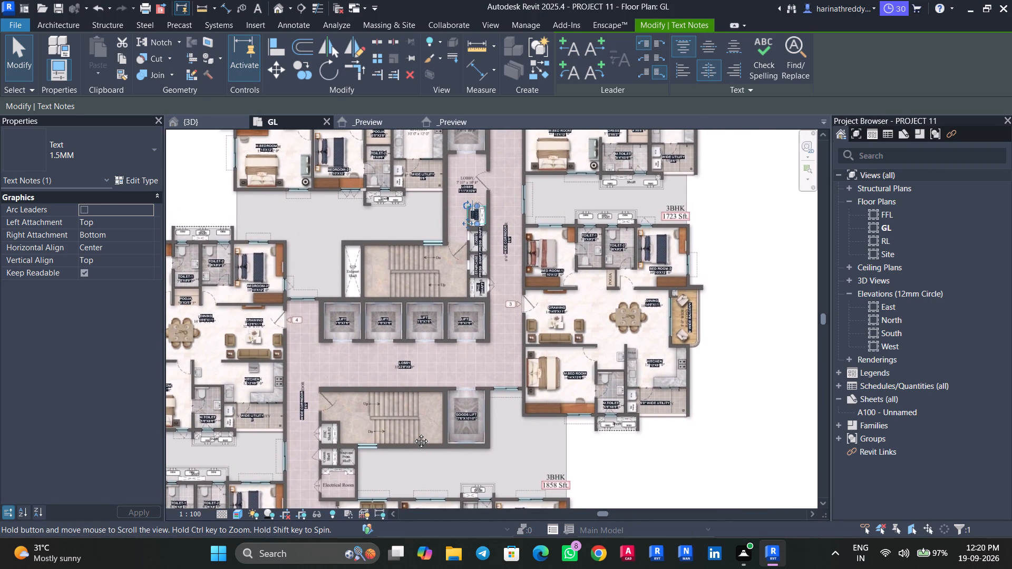
pyautogui.moveTo(413, 433); pyautogui.dragTo(401, 487, button='middle')
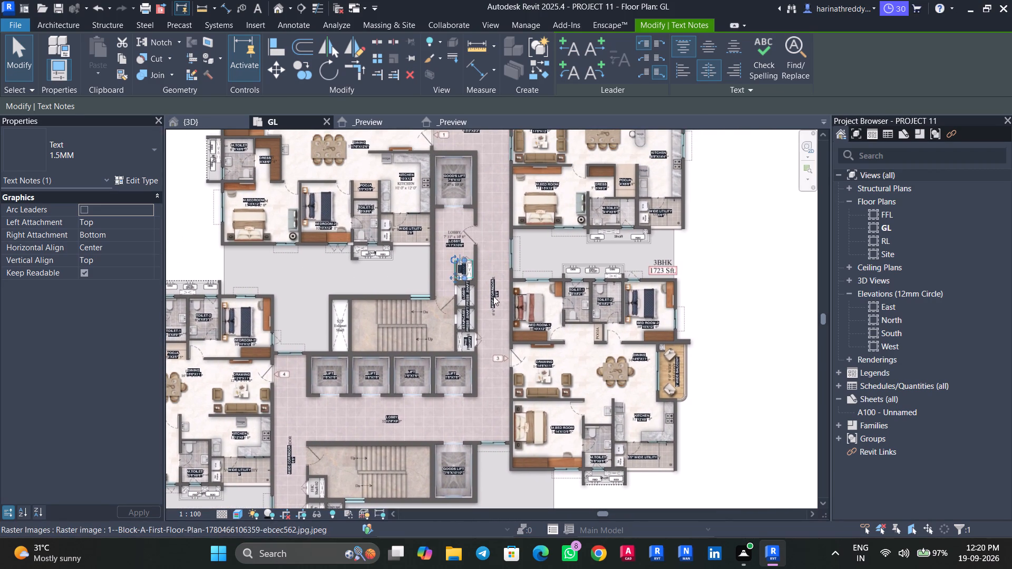
pyautogui.moveTo(489, 261); pyautogui.dragTo(465, 404, button='middle')
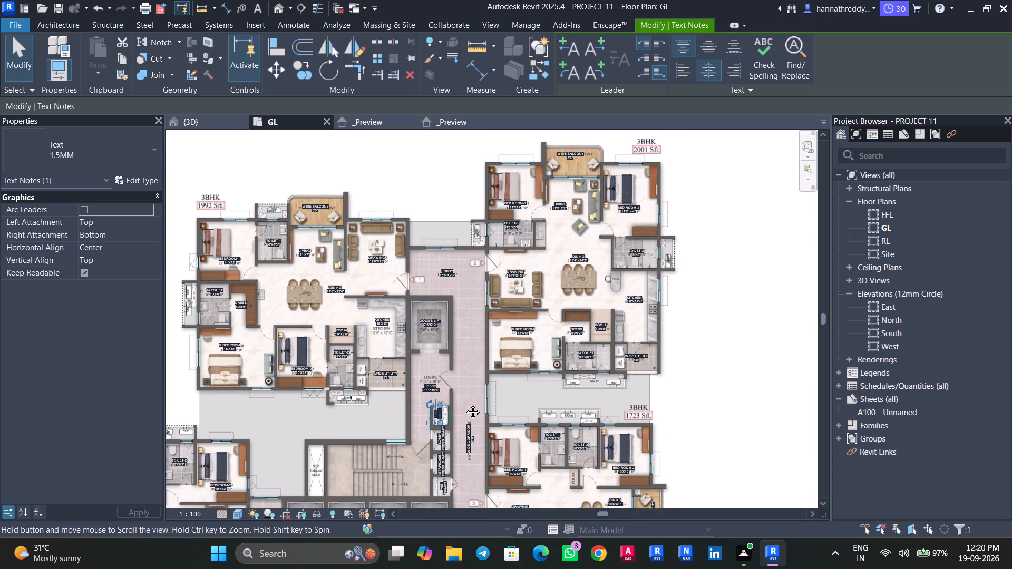
pyautogui.moveTo(465, 404); pyautogui.dragTo(588, 308, button='middle')
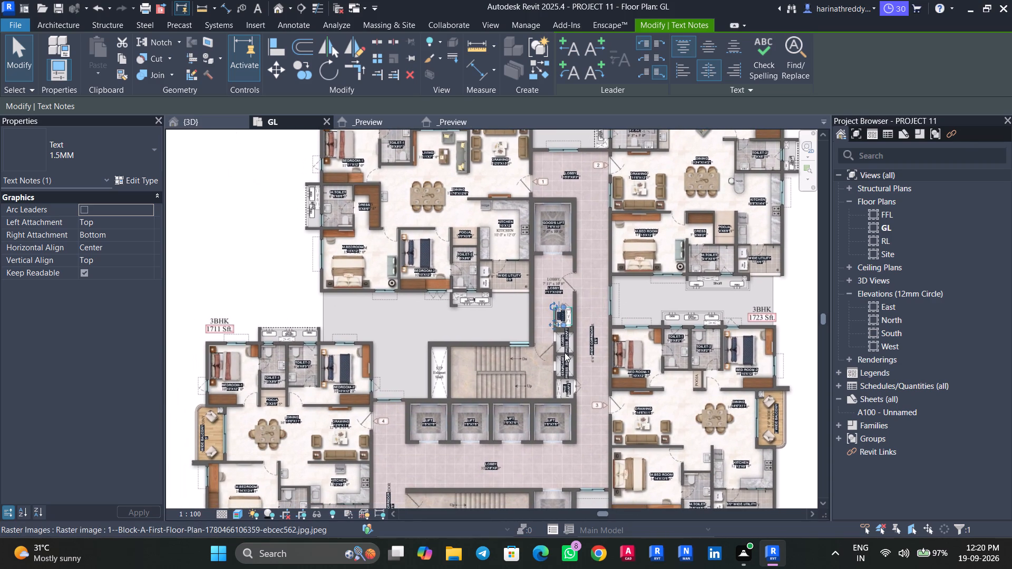
# Copy the vertical FHC SHAFT note west into the STP exhaust shaft beside the staircase.
pyautogui.scroll(8, 464, 375)
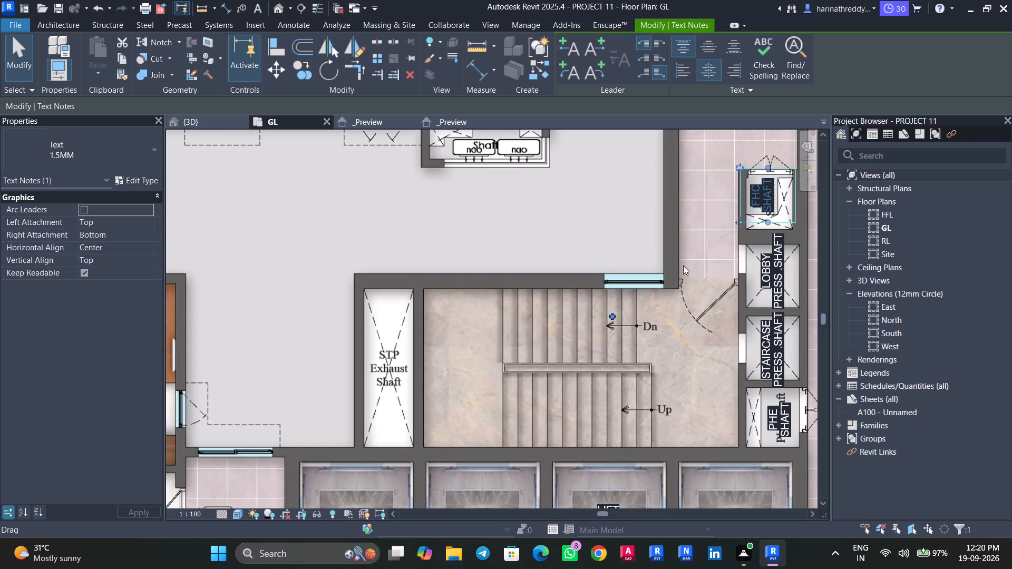
pyautogui.keyDown('ctrl'); pyautogui.moveTo(770, 191); pyautogui.dragTo(393, 360); pyautogui.keyUp('ctrl')
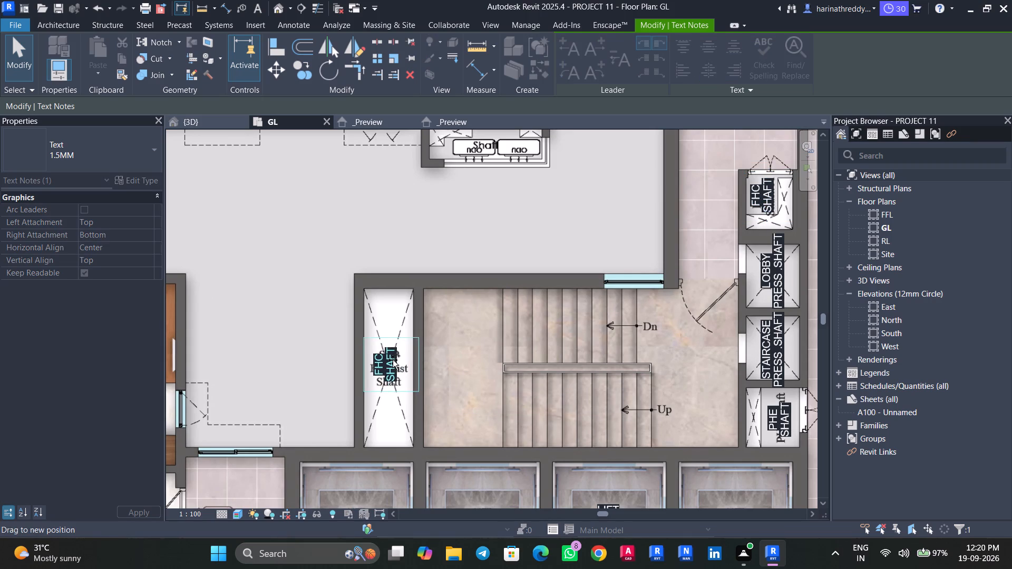
pyautogui.keyDown('ctrl'); pyautogui.moveTo(393, 360); pyautogui.dragTo(393, 357); pyautogui.keyUp('ctrl')
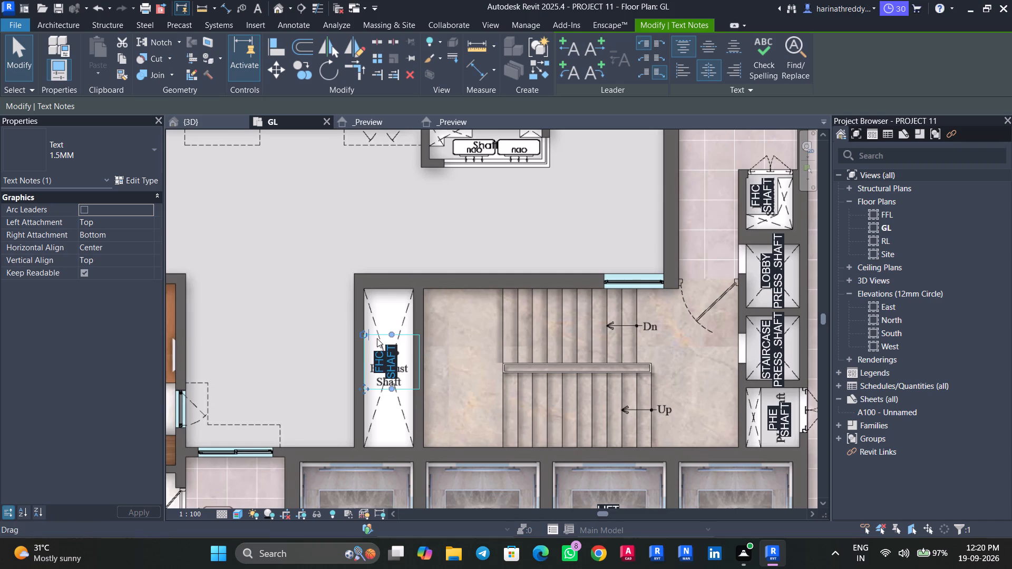
# Rotate the copied FHC SHAFT note to horizontal and move it north, clear of the underlying STP Exhaust Shaft label.
pyautogui.moveTo(367, 332); pyautogui.dragTo(407, 335)
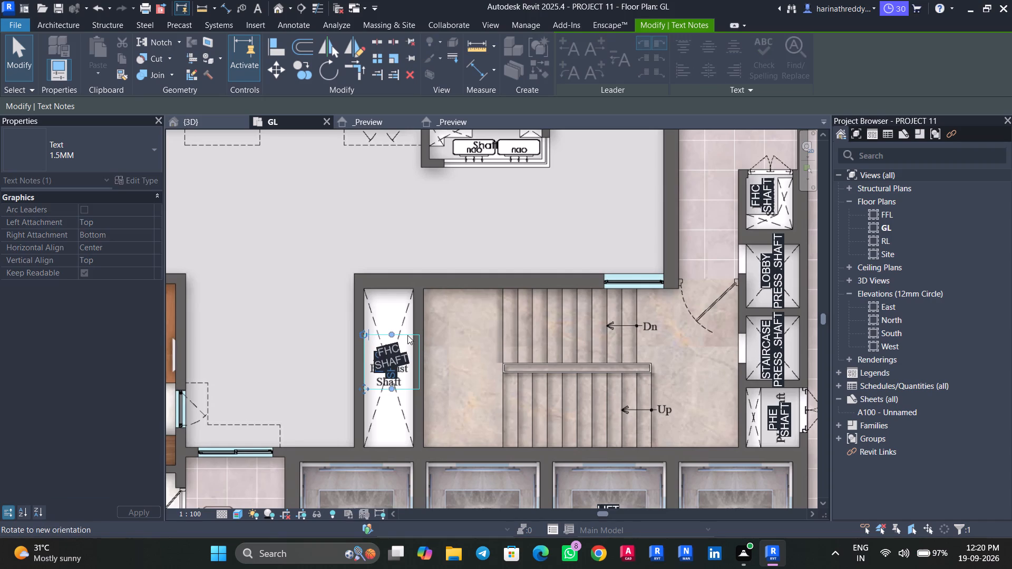
pyautogui.moveTo(407, 335); pyautogui.dragTo(416, 340)
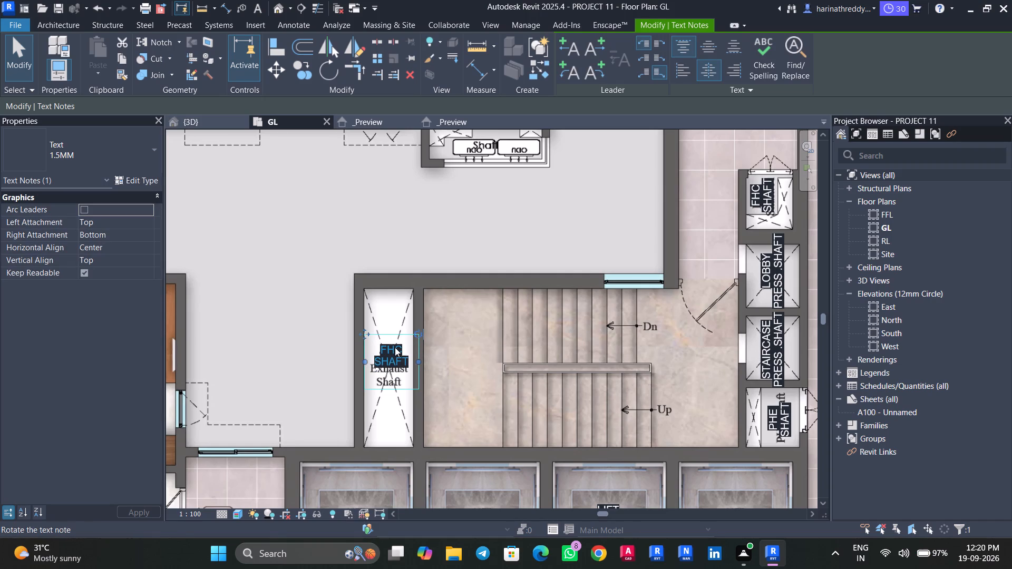
pyautogui.moveTo(372, 337); pyautogui.dragTo(365, 305)
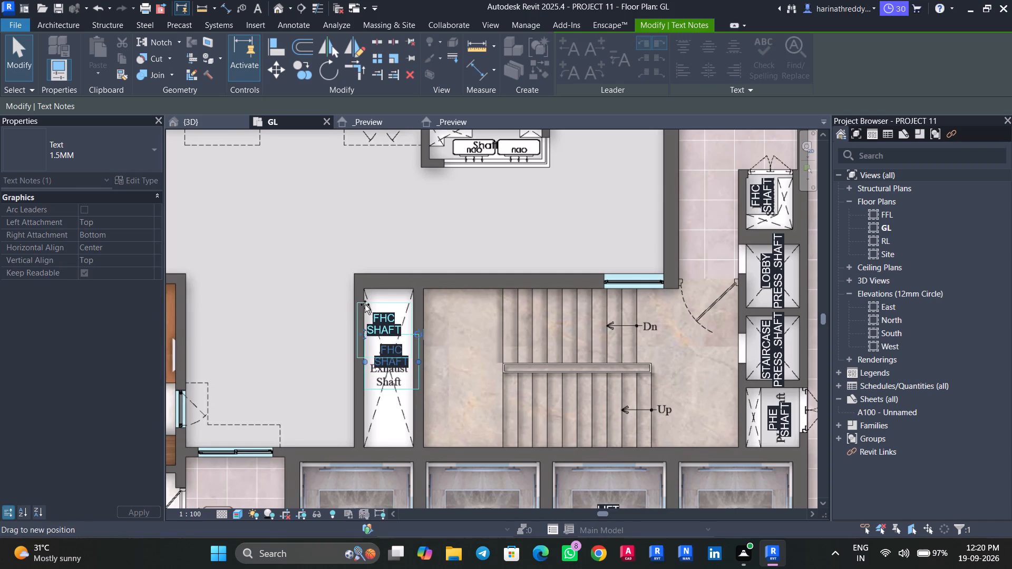
pyautogui.moveTo(365, 305); pyautogui.dragTo(367, 301)
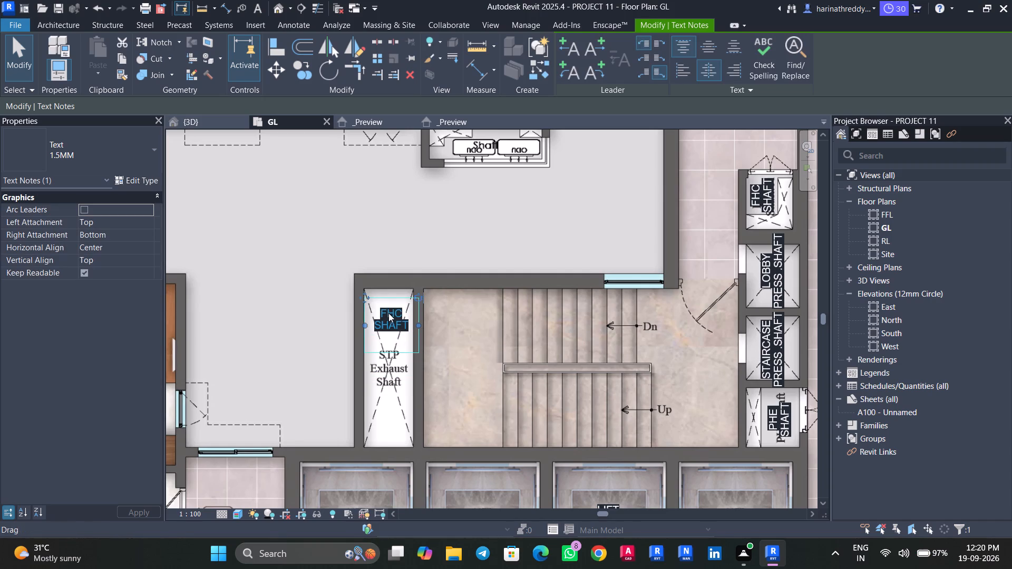
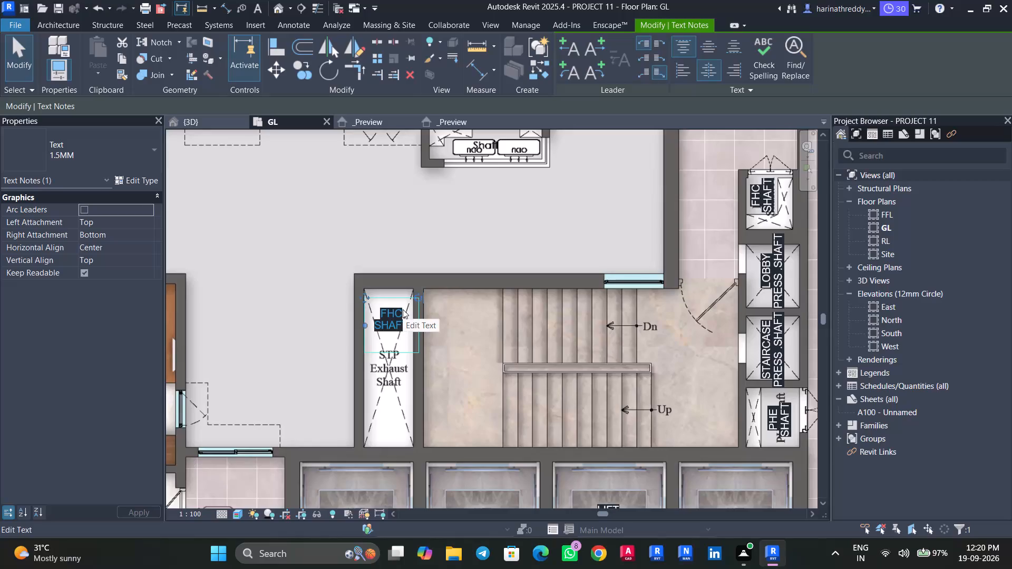
# Replace FHC with STP and EXHAUST on separate lines in the copied note inside the STP exhaust shaft.
pyautogui.press('Tab')
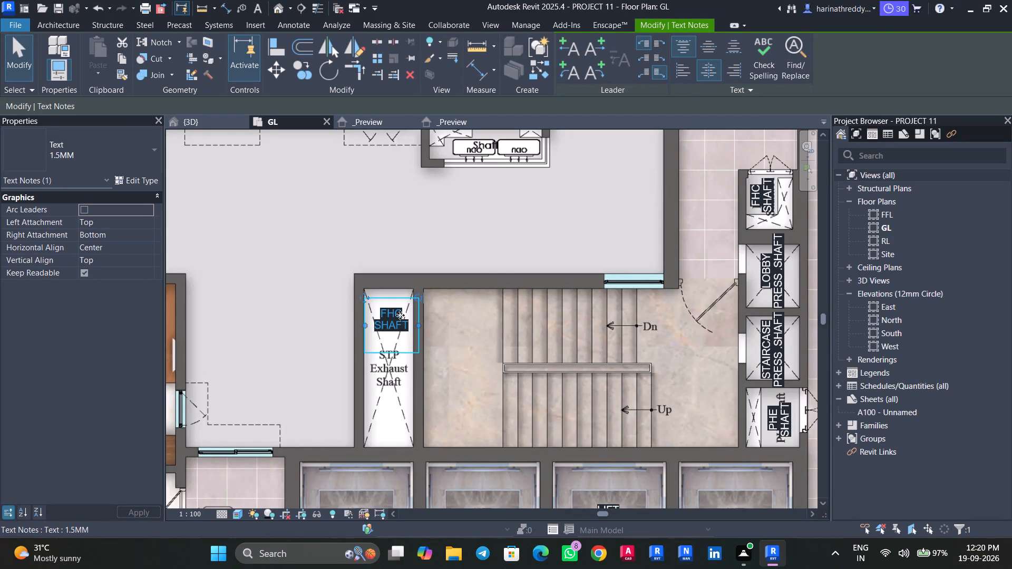
pyautogui.scroll(8, 412, 354)
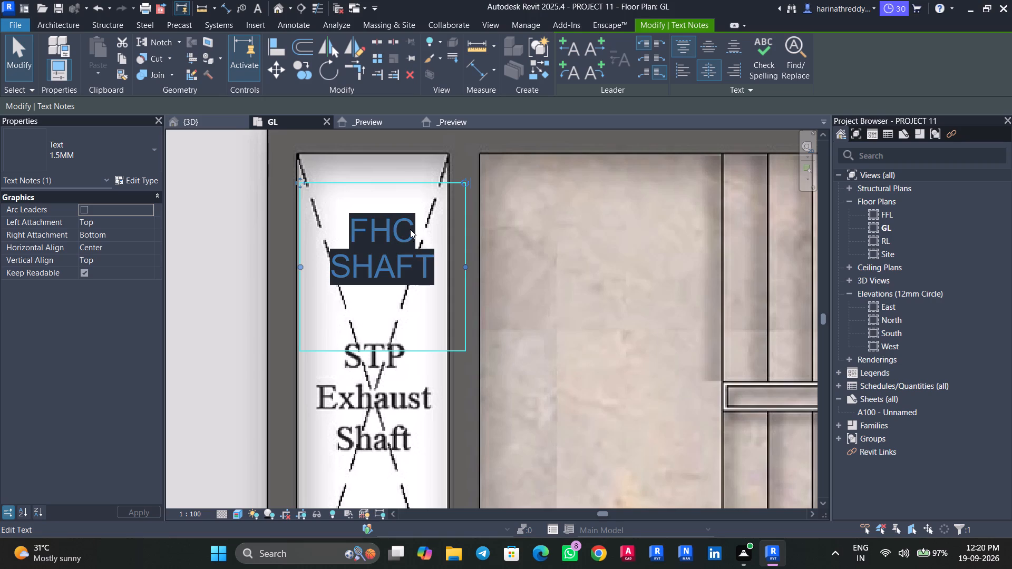
pyautogui.click(410, 229)
pyautogui.click(410, 230)
pyautogui.moveTo(419, 235); pyautogui.dragTo(355, 230)
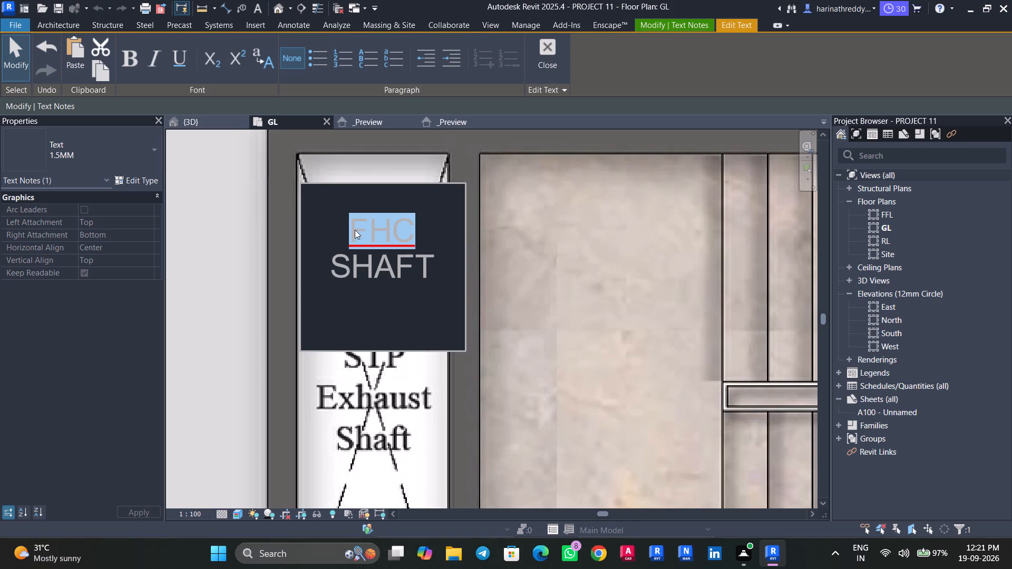
pyautogui.moveTo(355, 230); pyautogui.dragTo(342, 229)
pyautogui.write('STP')
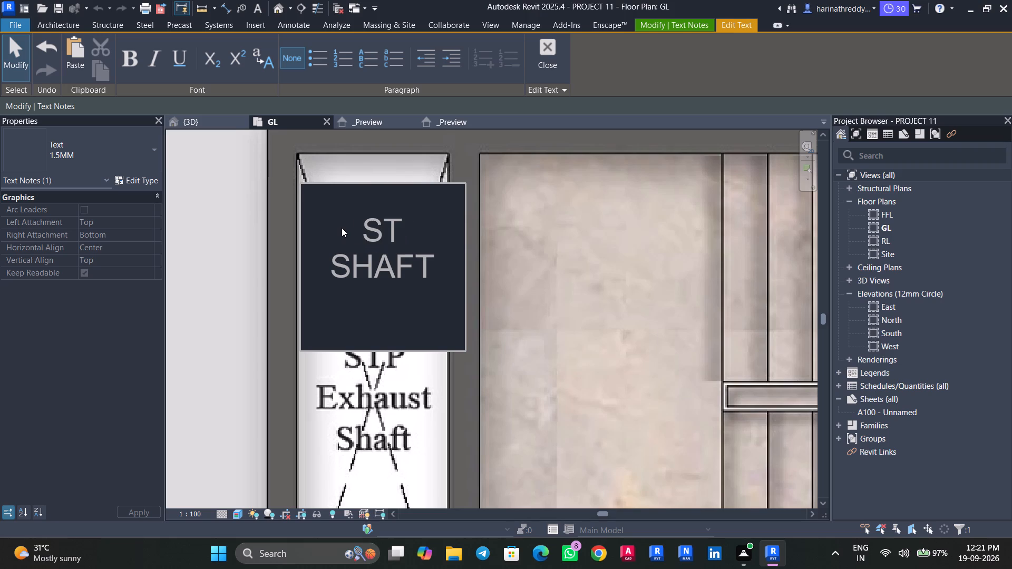
pyautogui.press('Return')
pyautogui.write('EX')
pyautogui.write('HAUS')
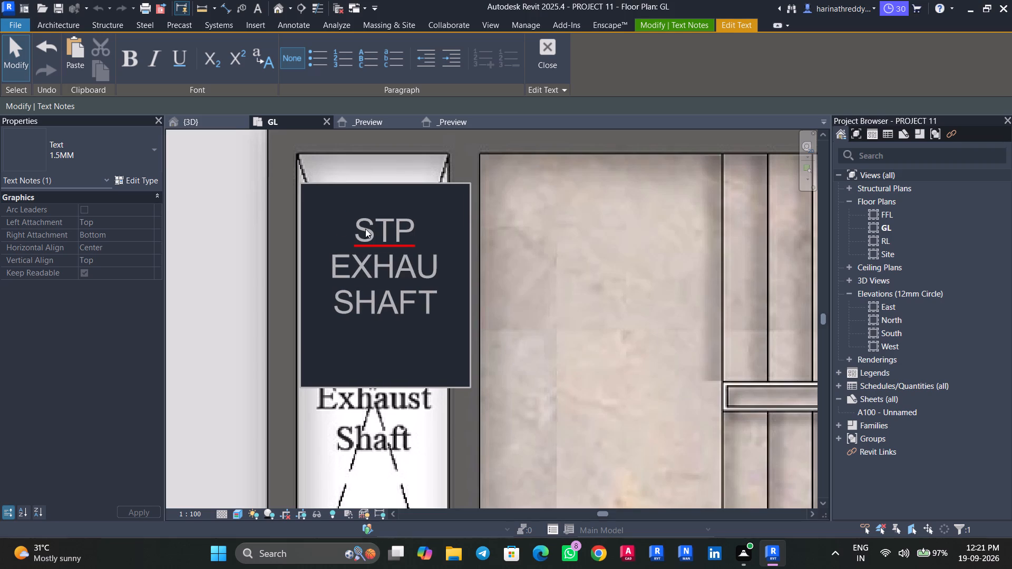
pyautogui.press('t')
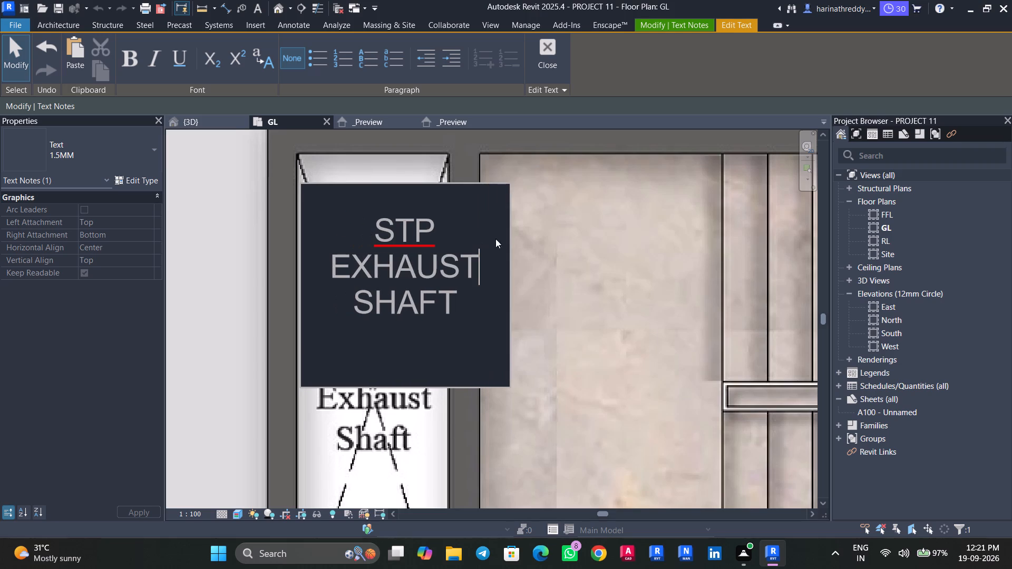
pyautogui.click(533, 235)
# Duplicate the STP exhaust shaft note's text type as 1MM and set its text size to 1MM.
pyautogui.click(131, 180)
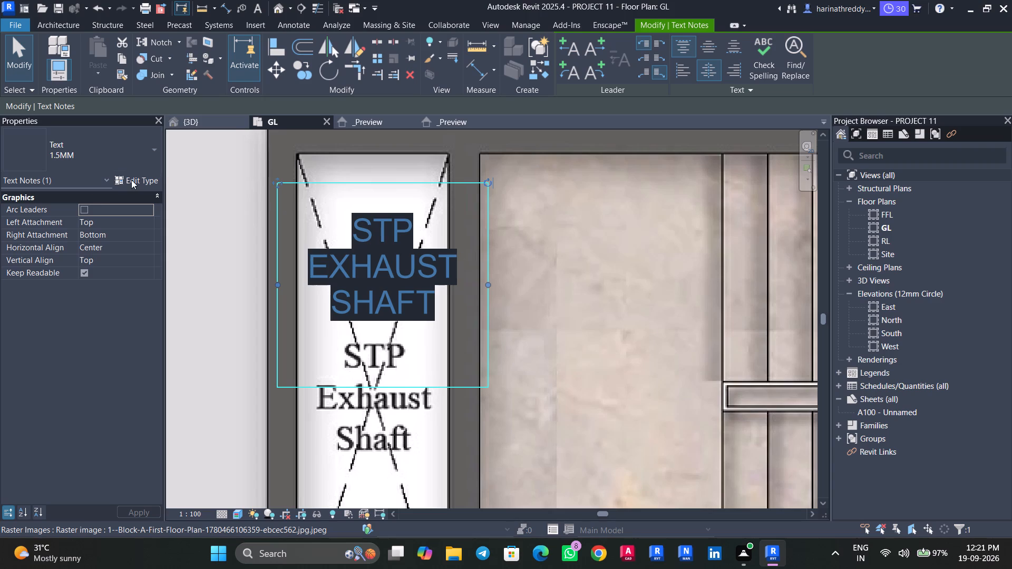
pyautogui.click(941, 136)
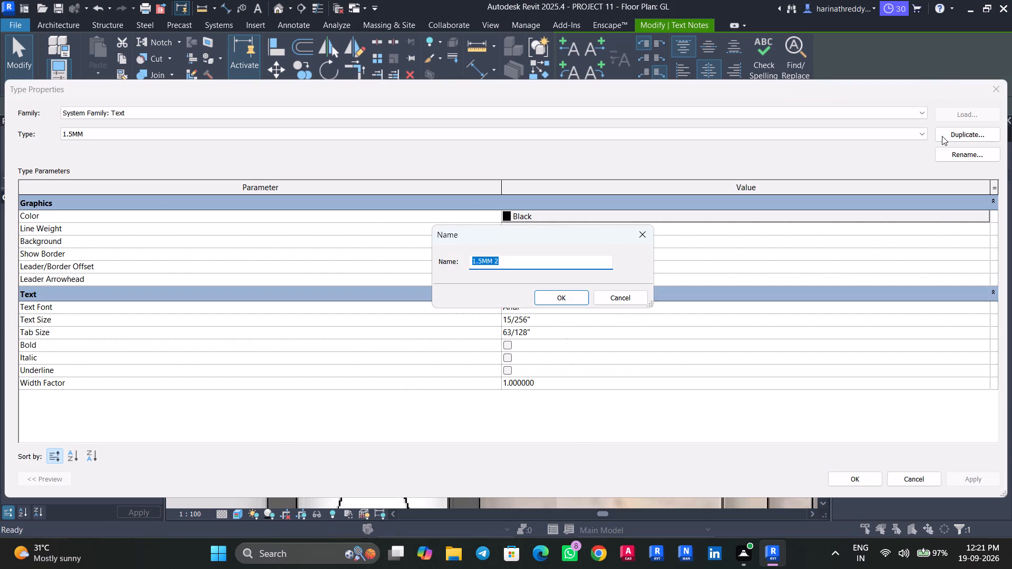
pyautogui.press('1')
pyautogui.write('MM')
pyautogui.press('Return')
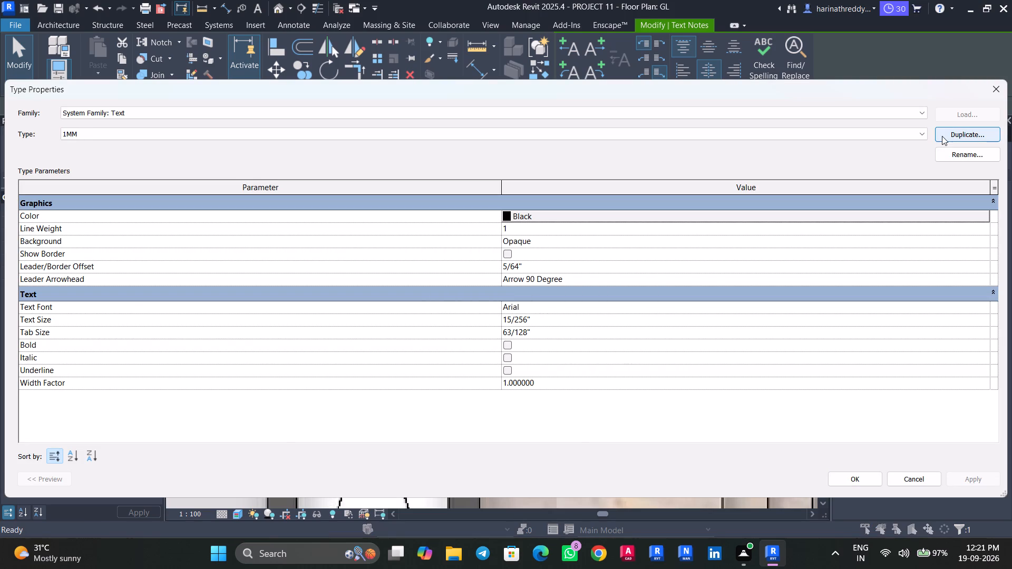
pyautogui.click(635, 320)
pyautogui.write('1MM')
pyautogui.press('Return')
pyautogui.click(994, 476)
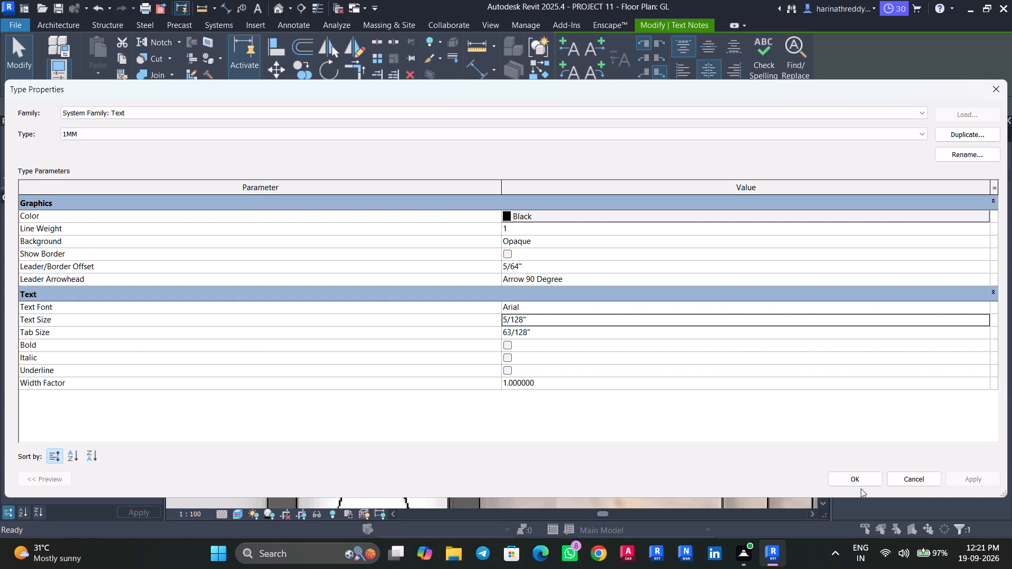
pyautogui.click(860, 484)
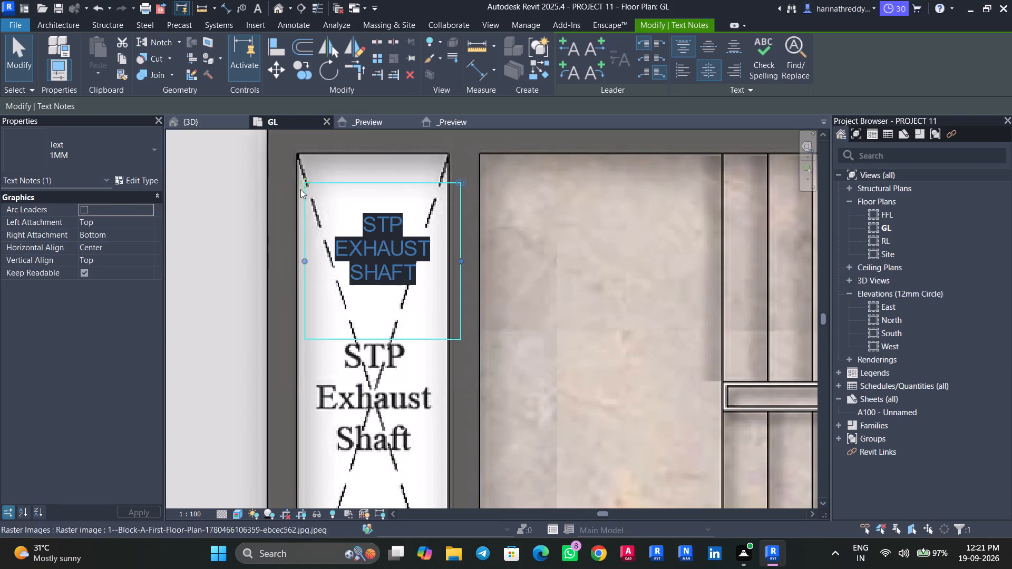
# Move the STP EXHAUST SHAFT note south onto the underlying STP Exhaust Shaft label.
pyautogui.moveTo(303, 181); pyautogui.dragTo(296, 324)
pyautogui.scroll(-9, 475, 314)
pyautogui.moveTo(482, 319); pyautogui.dragTo(473, 301, button='middle')
pyautogui.press('Escape')
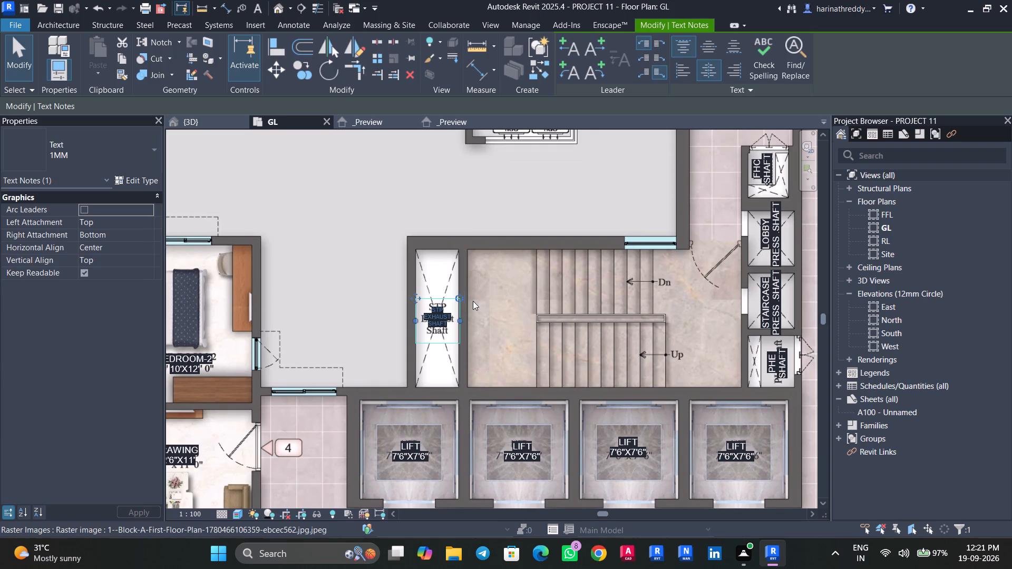
# Cross the STP exhaust shaft with two diagonal model lines, drawing the northeast-to-southwest one in the <Hidden Lines> style.
pyautogui.write('LI')
pyautogui.click(416, 253)
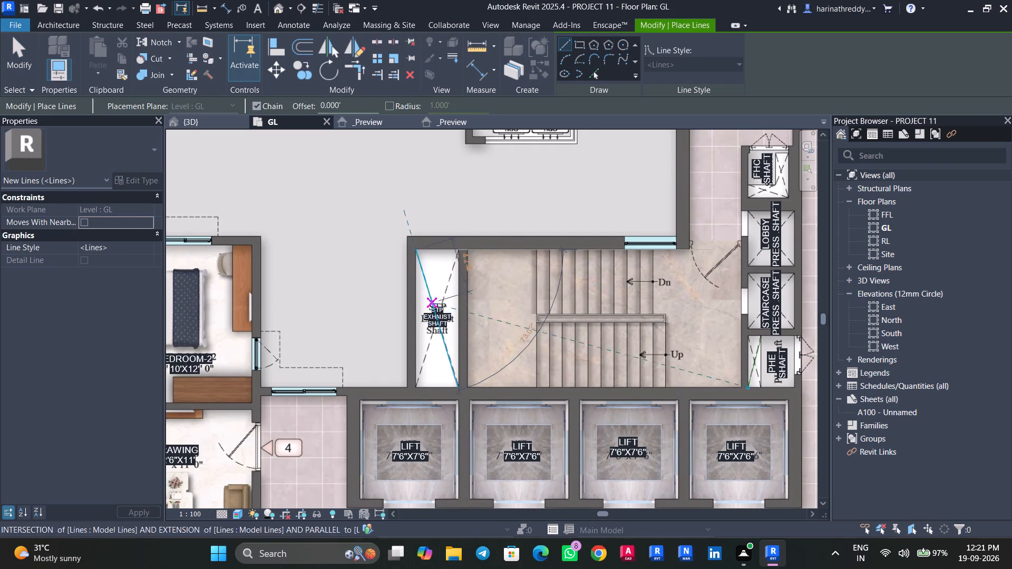
pyautogui.click(460, 386)
pyautogui.press('Escape')
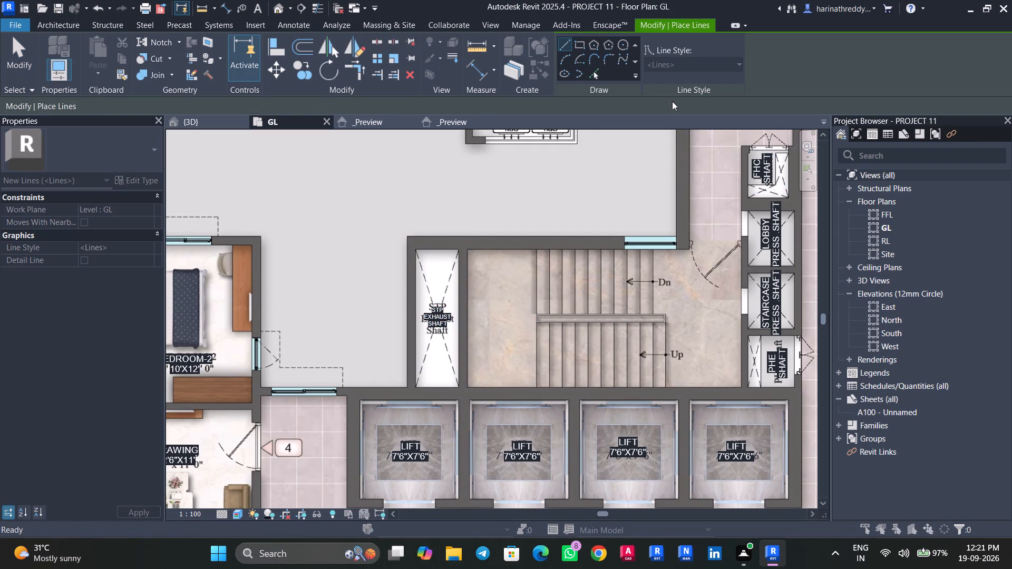
pyautogui.click(604, 165)
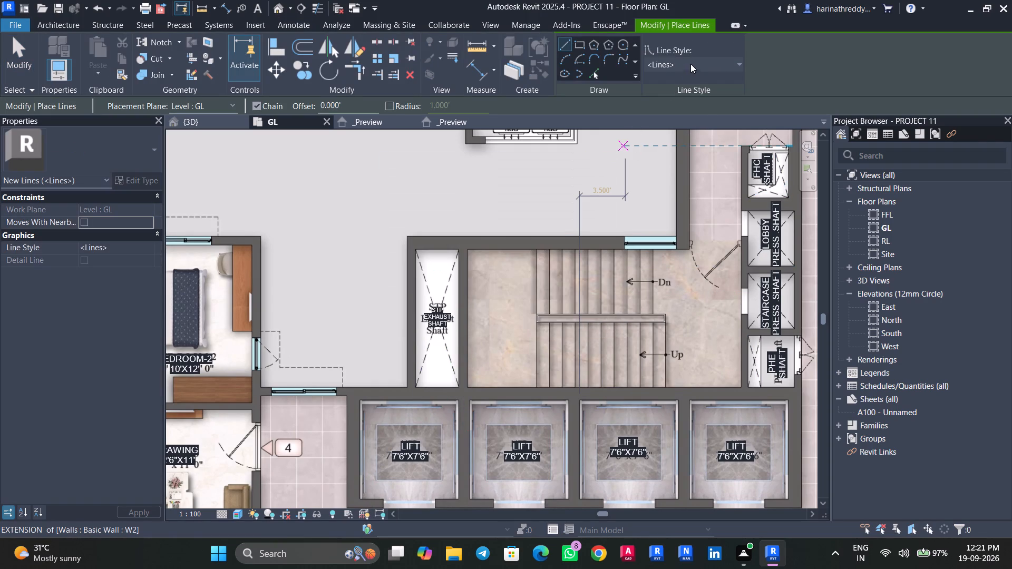
pyautogui.click(690, 62)
pyautogui.click(689, 121)
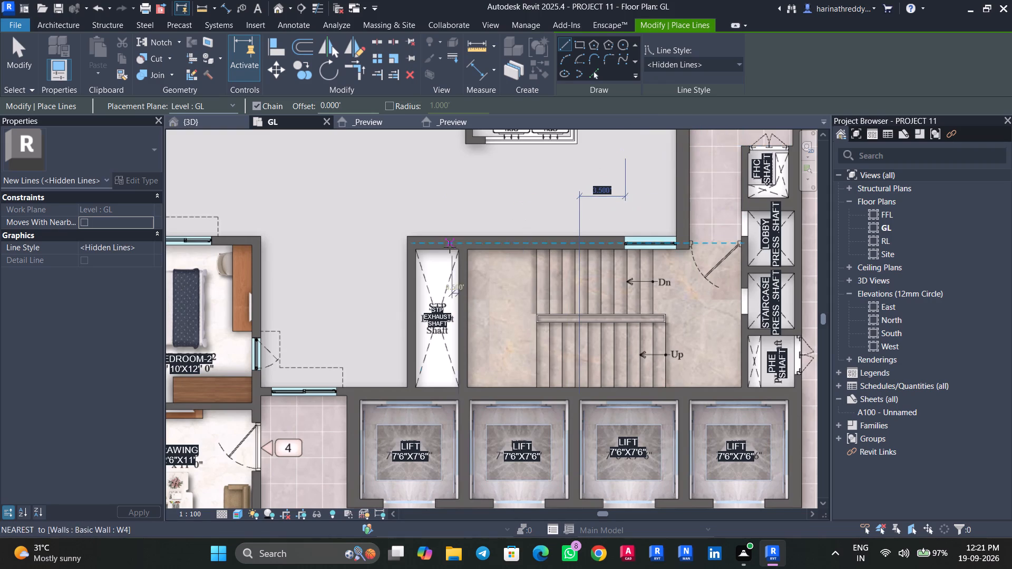
pyautogui.click(458, 252)
pyautogui.click(416, 384)
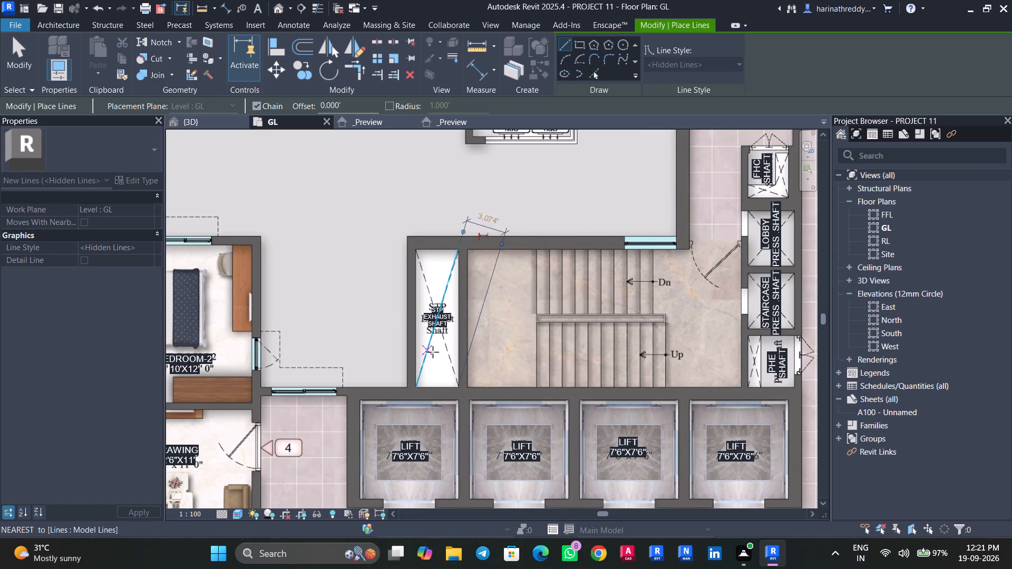
pyautogui.scroll(7, 432, 352)
pyautogui.press('Escape')
pyautogui.press('Escape')
# Examine the STP exhaust shaft, the lift lobby and the southern staircase core for spaces that still lack text notes.
pyautogui.press('Tab')
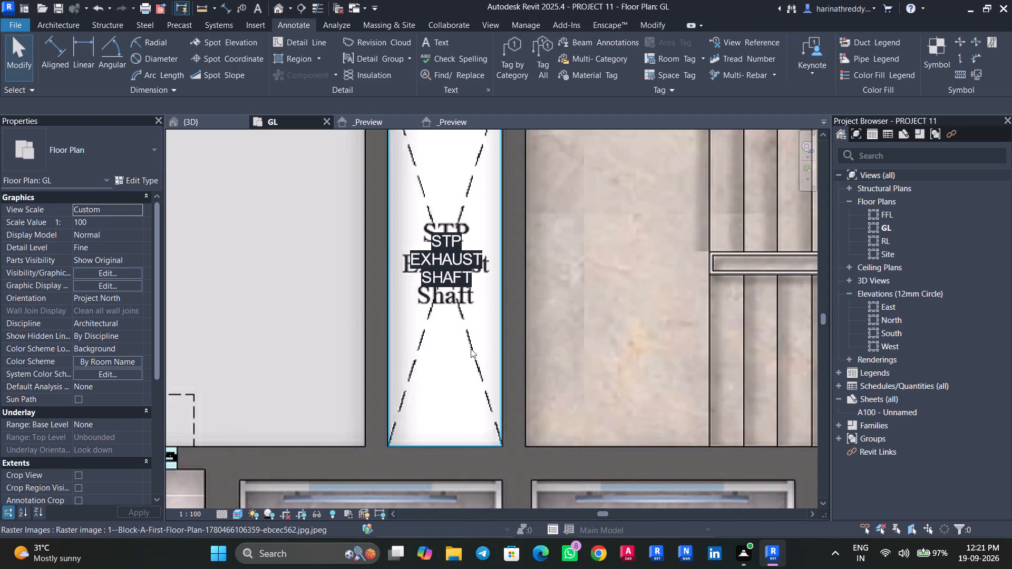
pyautogui.press('Tab')
pyautogui.press('Tab')
pyautogui.press('Tab')
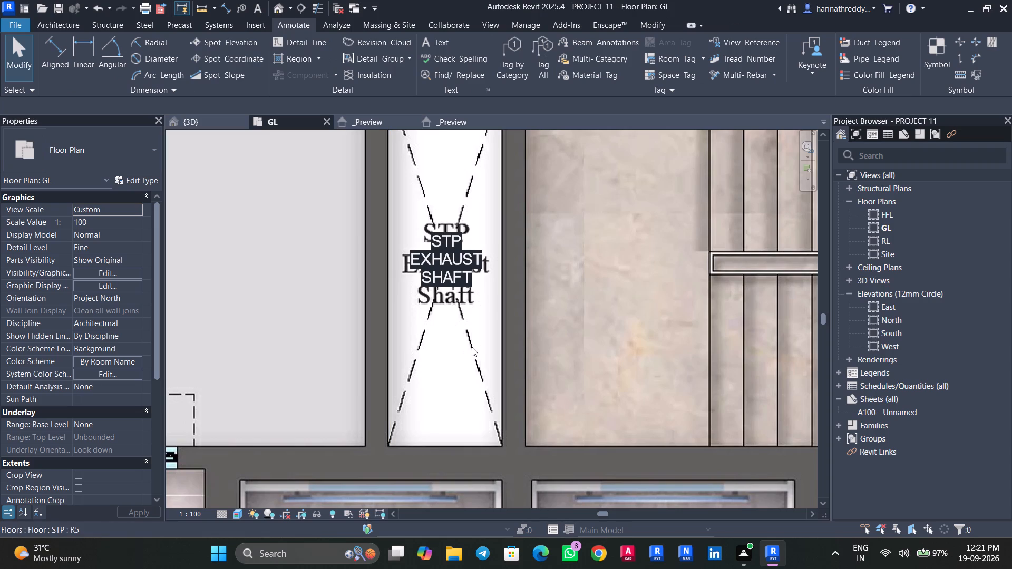
pyautogui.scroll(-10, 471, 348)
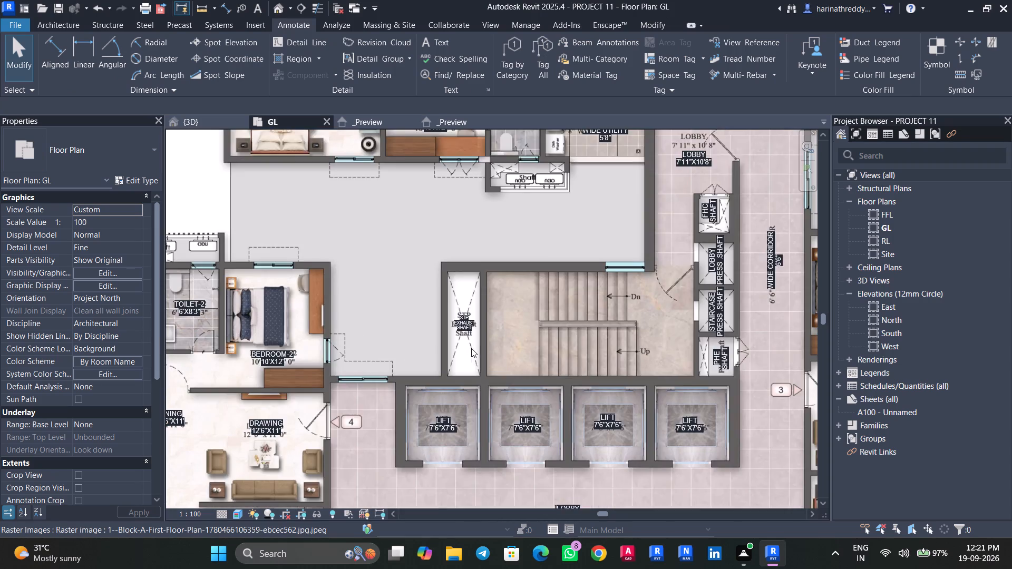
pyautogui.scroll(-2, 471, 348)
pyautogui.scroll(3, 462, 415)
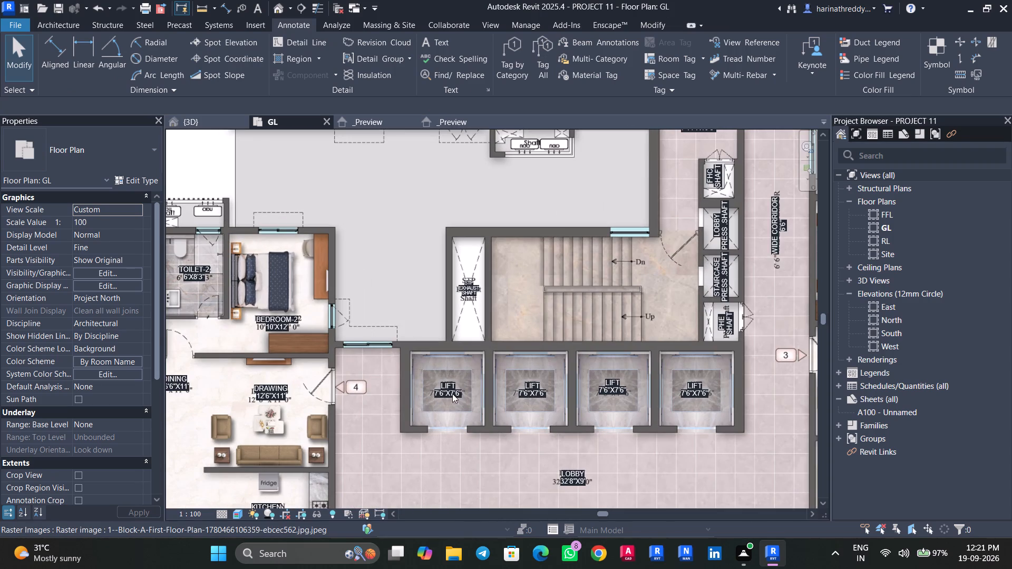
pyautogui.press('Tab')
pyautogui.scroll(-4, 546, 475)
pyautogui.moveTo(530, 448); pyautogui.dragTo(519, 407, button='middle')
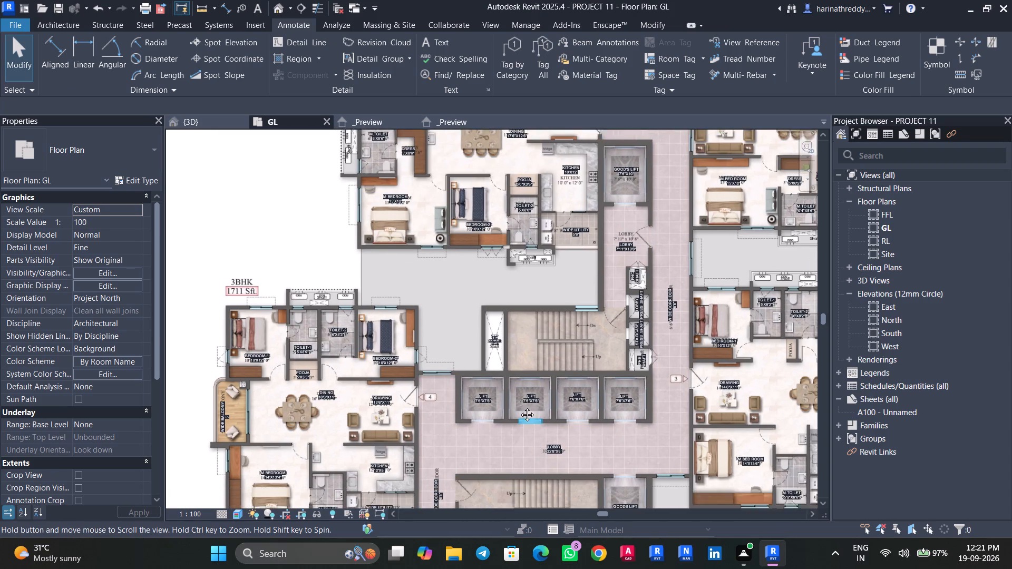
pyautogui.moveTo(519, 407); pyautogui.dragTo(534, 289, button='middle')
pyautogui.scroll(9, 482, 414)
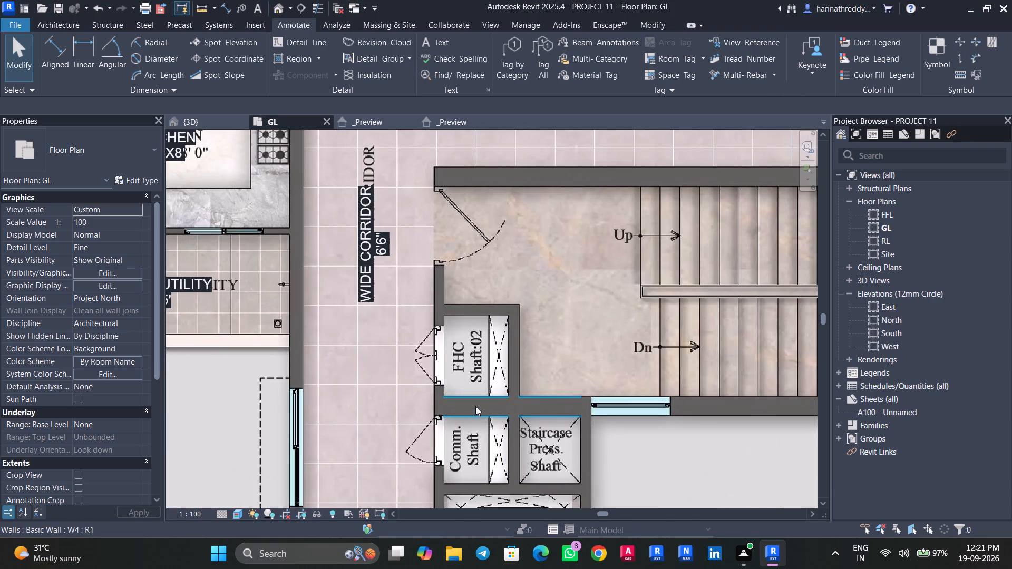
pyautogui.scroll(-5, 475, 406)
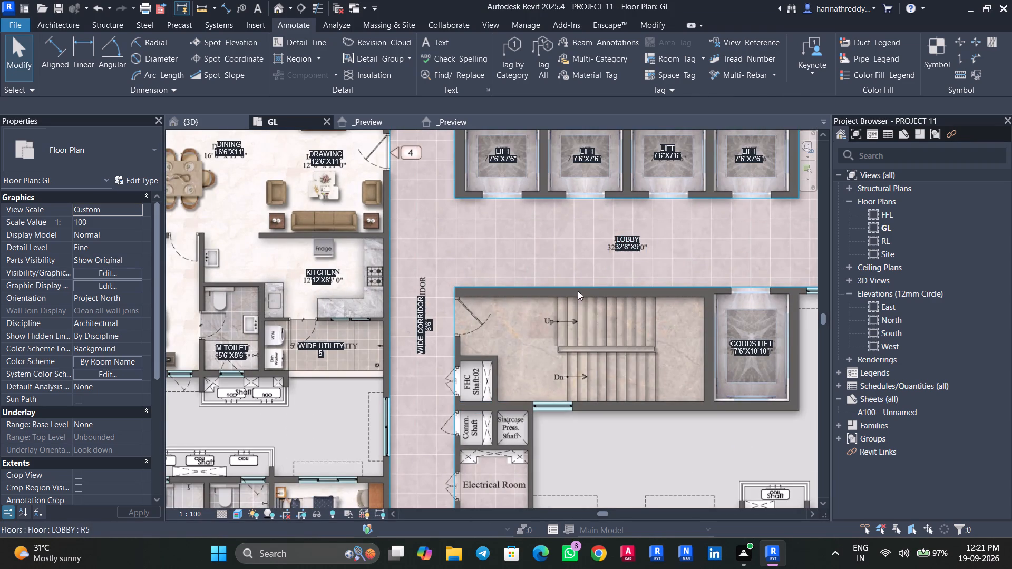
pyautogui.scroll(-3, 566, 278)
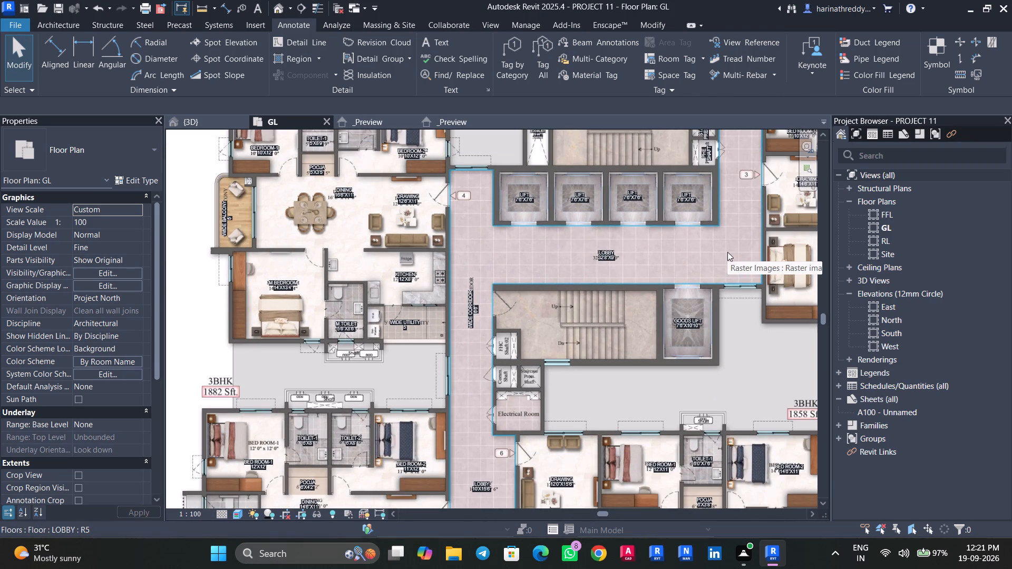
pyautogui.scroll(2, 707, 252)
pyautogui.scroll(-4, 707, 252)
pyautogui.scroll(2, 547, 434)
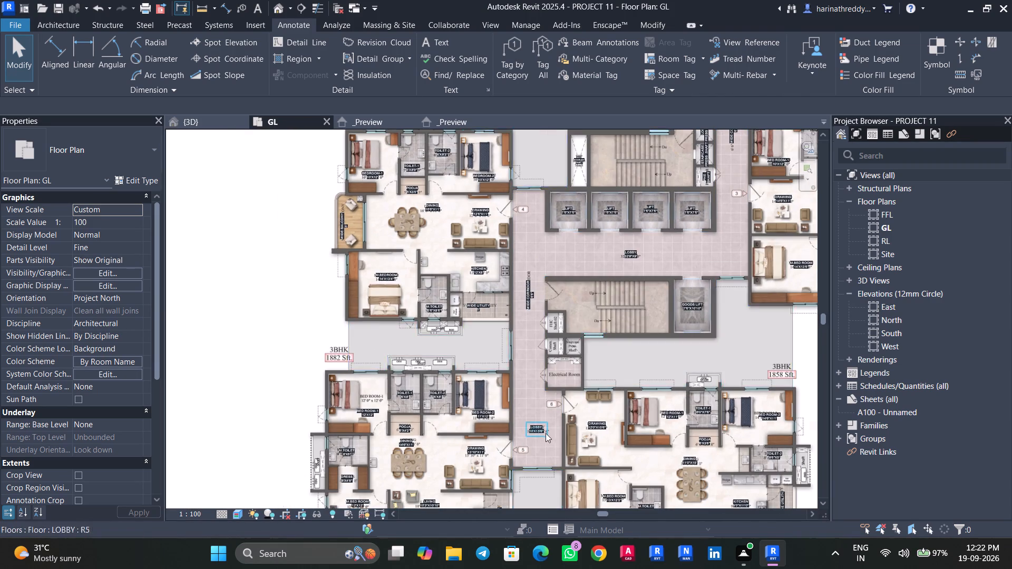
pyautogui.scroll(3, 546, 433)
pyautogui.scroll(-7, 534, 428)
pyautogui.scroll(2, 537, 431)
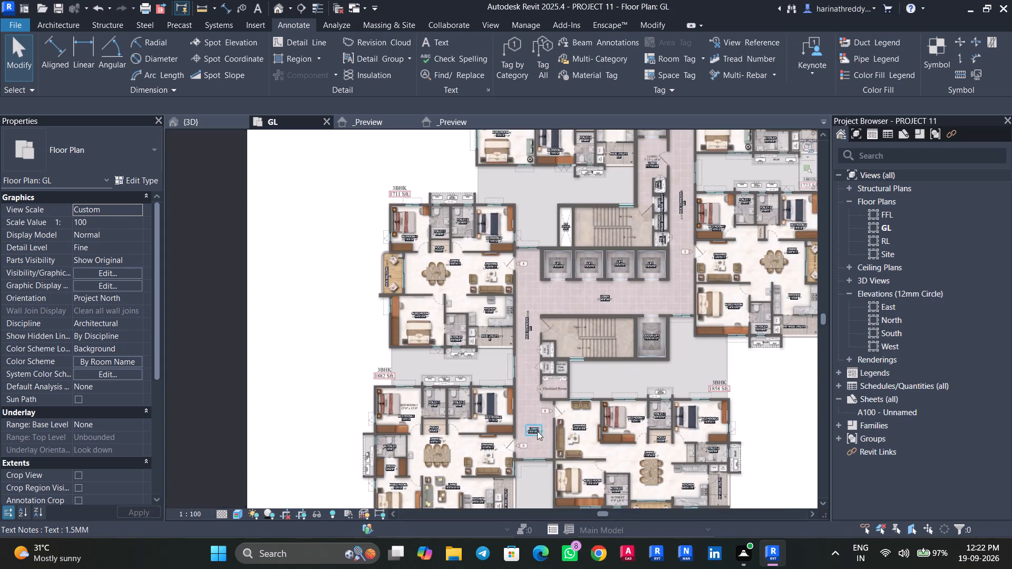
# Copy the LOBBY 10'X15'6" note from between apartments 5 and 6 northeast into the electrical room.
pyautogui.scroll(8, 537, 431)
pyautogui.keyDown('ctrl'); pyautogui.moveTo(528, 434); pyautogui.dragTo(606, 257); pyautogui.keyUp('ctrl')
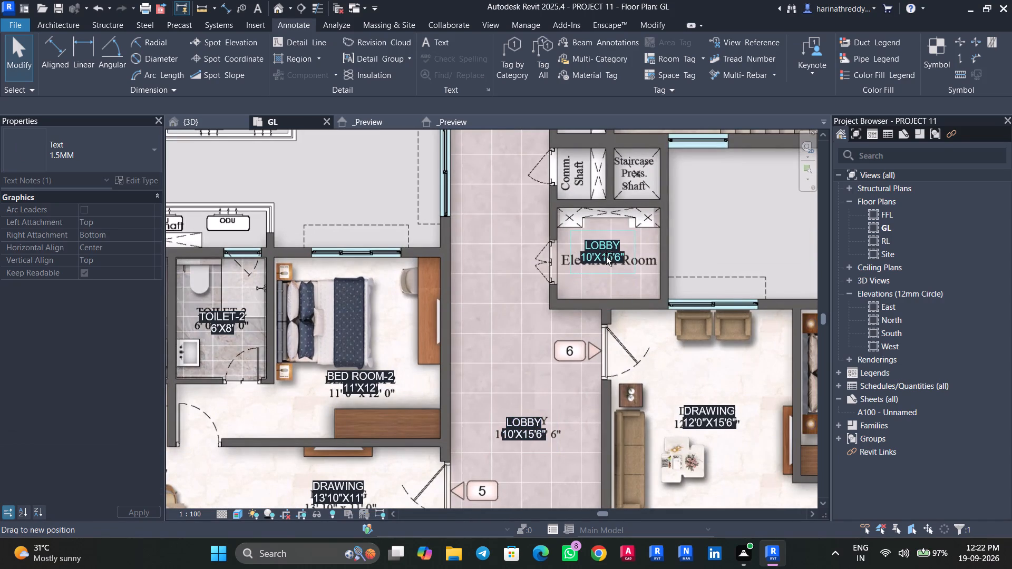
pyautogui.keyDown('ctrl'); pyautogui.moveTo(606, 257); pyautogui.dragTo(609, 240); pyautogui.keyUp('ctrl')
# Change the copied LOBBY note in the electrical room to read ELECTRICAL ROOM on two lines.
pyautogui.scroll(5, 609, 240)
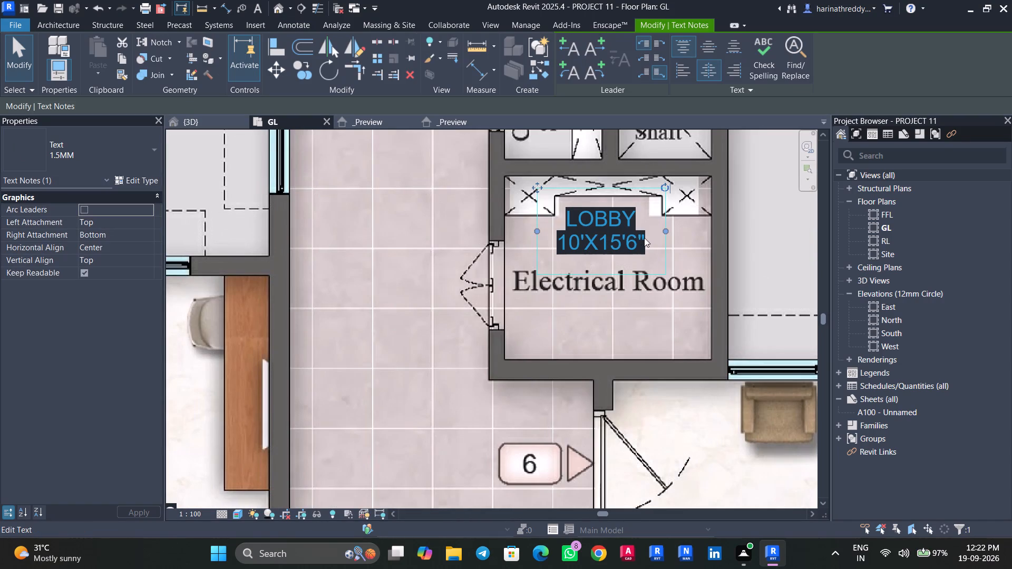
pyautogui.click(649, 239)
pyautogui.doubleClick(647, 240)
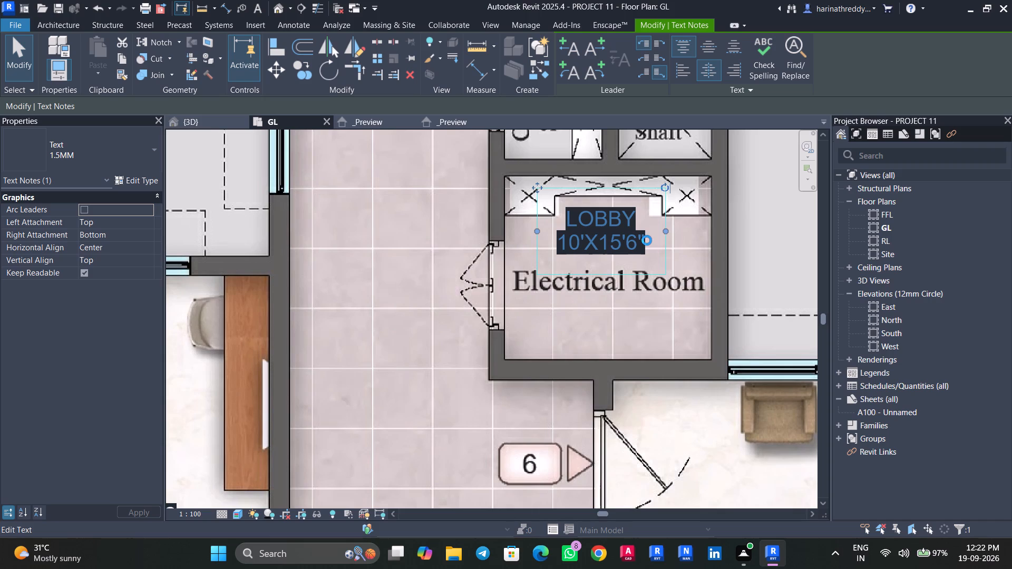
pyautogui.moveTo(647, 240); pyautogui.dragTo(590, 217)
pyautogui.moveTo(649, 242); pyautogui.dragTo(571, 206)
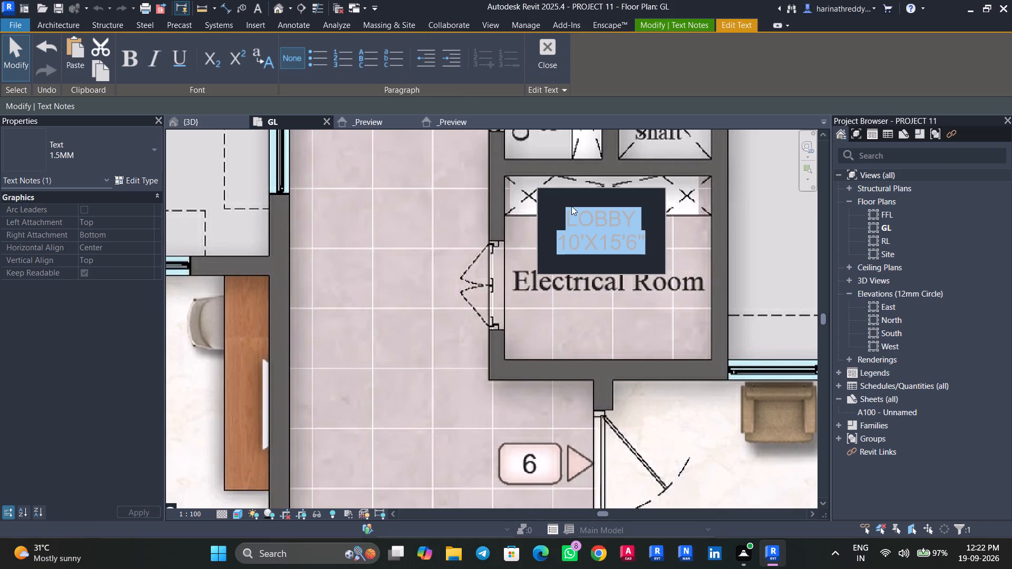
pyautogui.write('ELECTRICAL')
pyautogui.press('BackSpace')
pyautogui.press('BackSpace')
pyautogui.press('BackSpace')
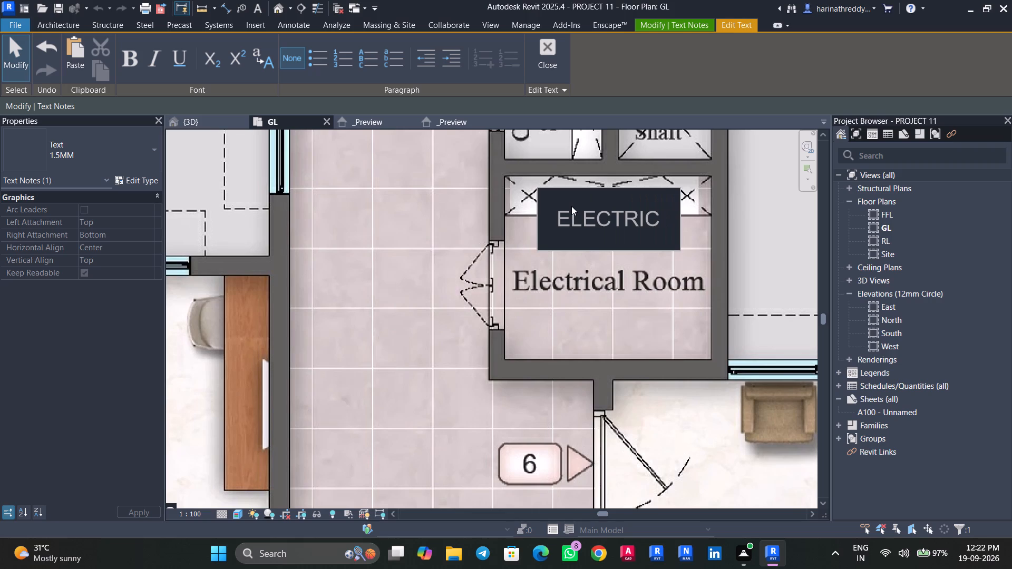
pyautogui.write('CAL')
pyautogui.press('Return')
pyautogui.write('ROOM')
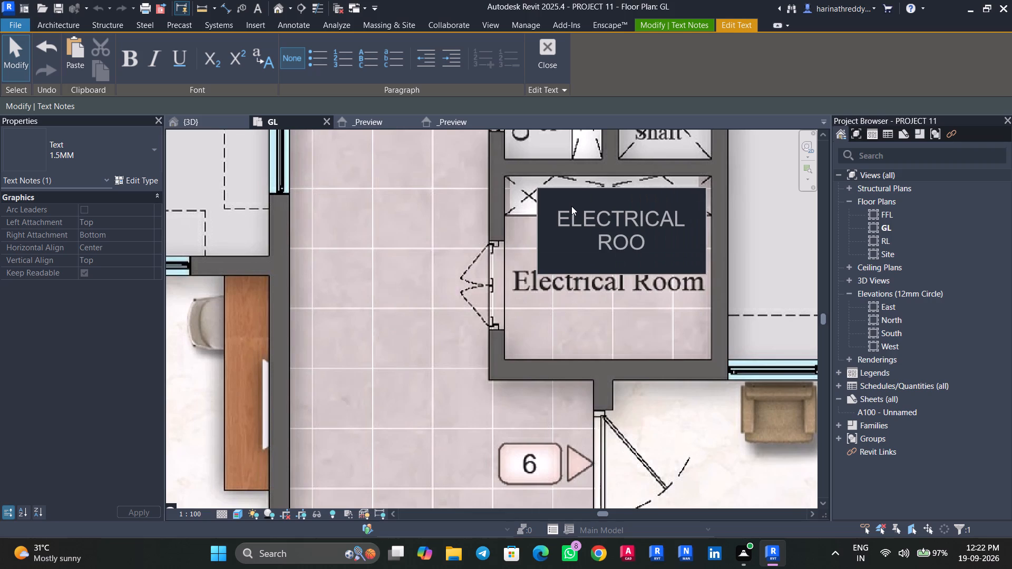
pyautogui.click(587, 297)
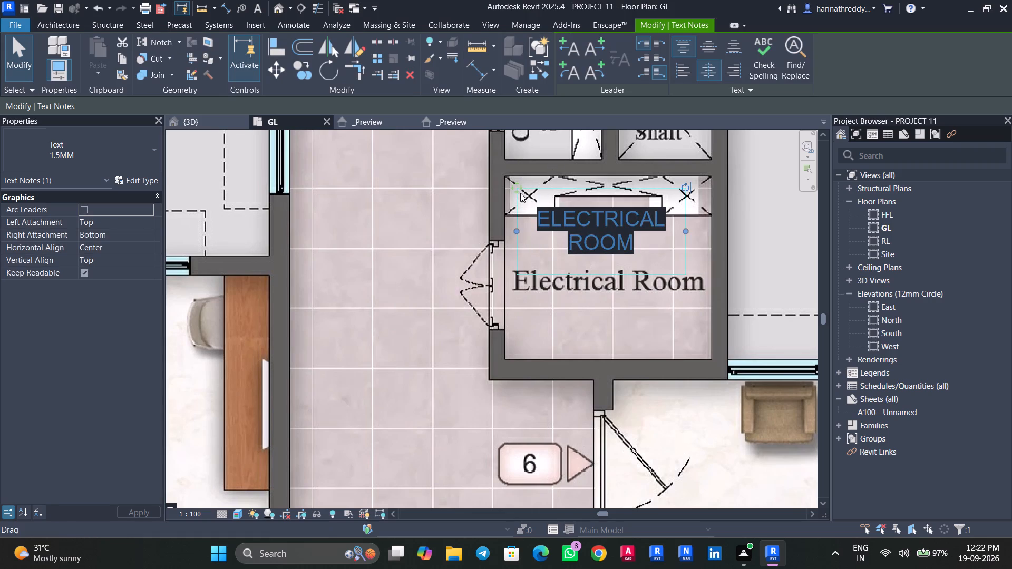
# Move the ELECTRICAL ROOM note south onto the underlying Electrical Room label.
pyautogui.moveTo(519, 185); pyautogui.dragTo(528, 241)
pyautogui.scroll(1, 479, 238)
pyautogui.scroll(-5, 479, 238)
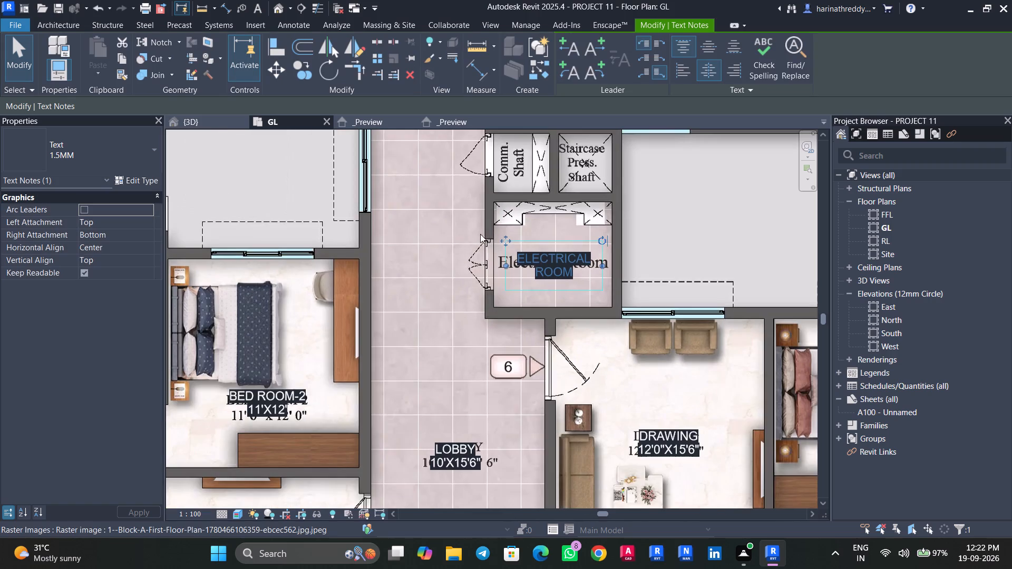
pyautogui.moveTo(530, 183); pyautogui.dragTo(538, 313, button='middle')
pyautogui.scroll(4, 558, 378)
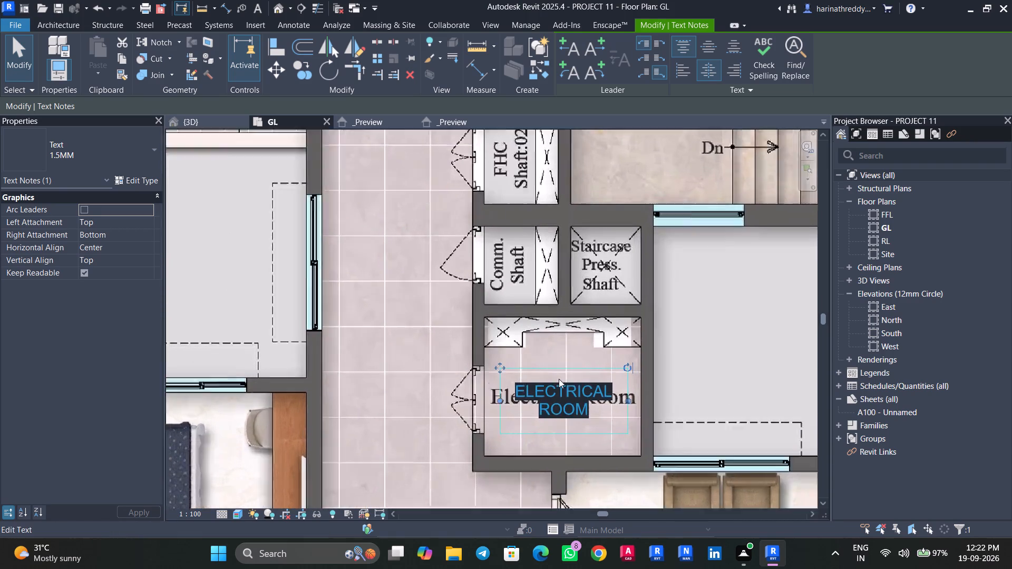
pyautogui.scroll(1, 559, 379)
pyautogui.scroll(-12, 555, 400)
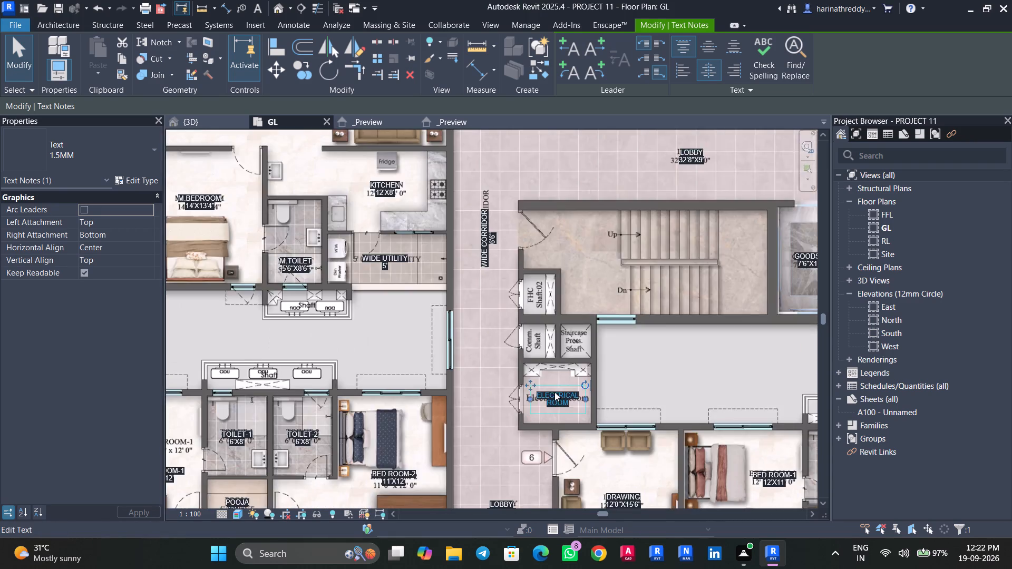
pyautogui.press('Escape')
pyautogui.press('Escape')
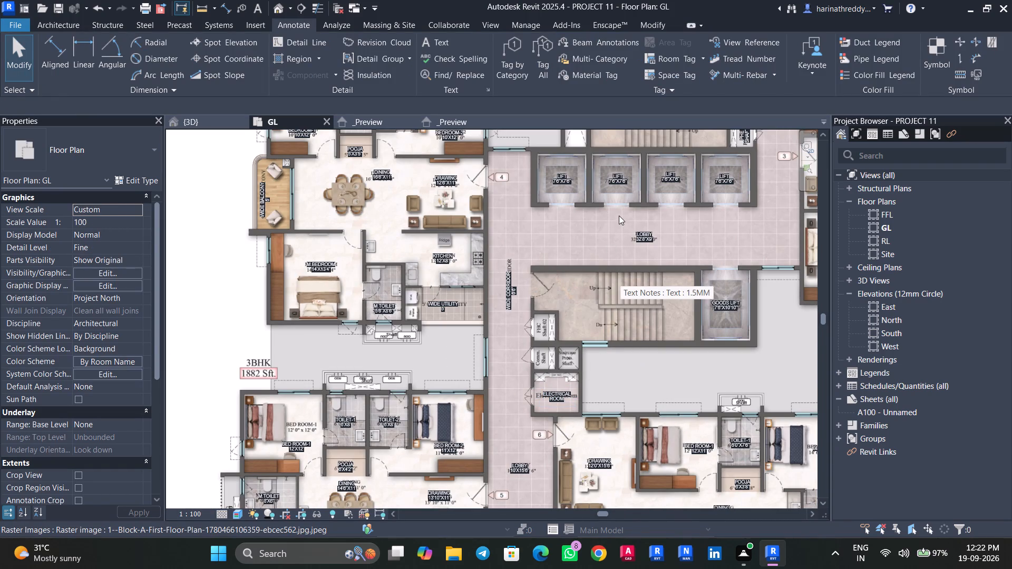
# Copy the vertical PHE SHAFT note from beside the northern staircase southwest into the Comm. Shaft next to the southern staircase.
pyautogui.scroll(-3, 601, 306)
pyautogui.moveTo(649, 260); pyautogui.dragTo(645, 362, button='middle')
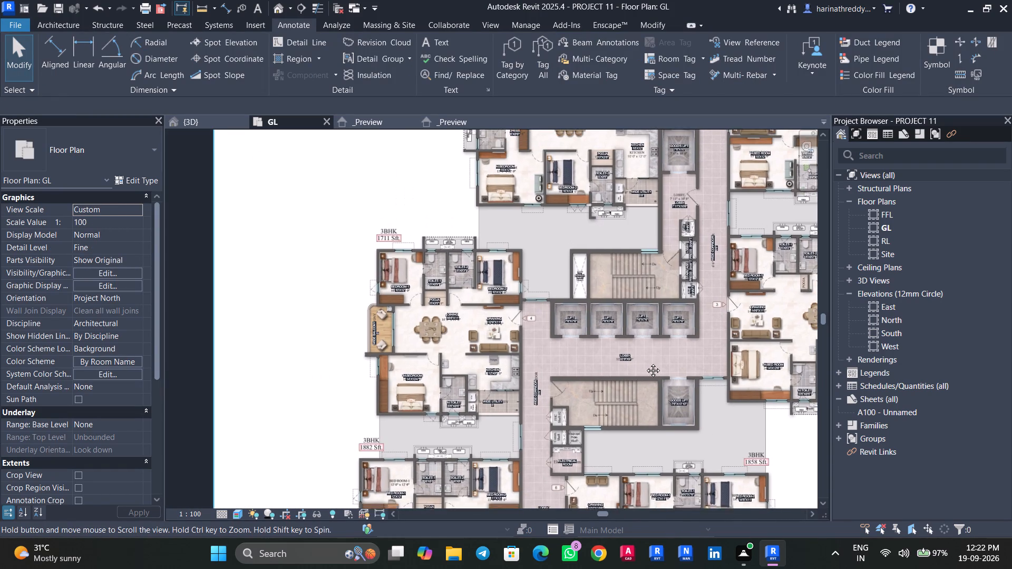
pyautogui.moveTo(645, 362); pyautogui.dragTo(645, 365, button='middle')
pyautogui.scroll(3, 585, 289)
pyautogui.scroll(-1, 585, 288)
pyautogui.scroll(4, 585, 288)
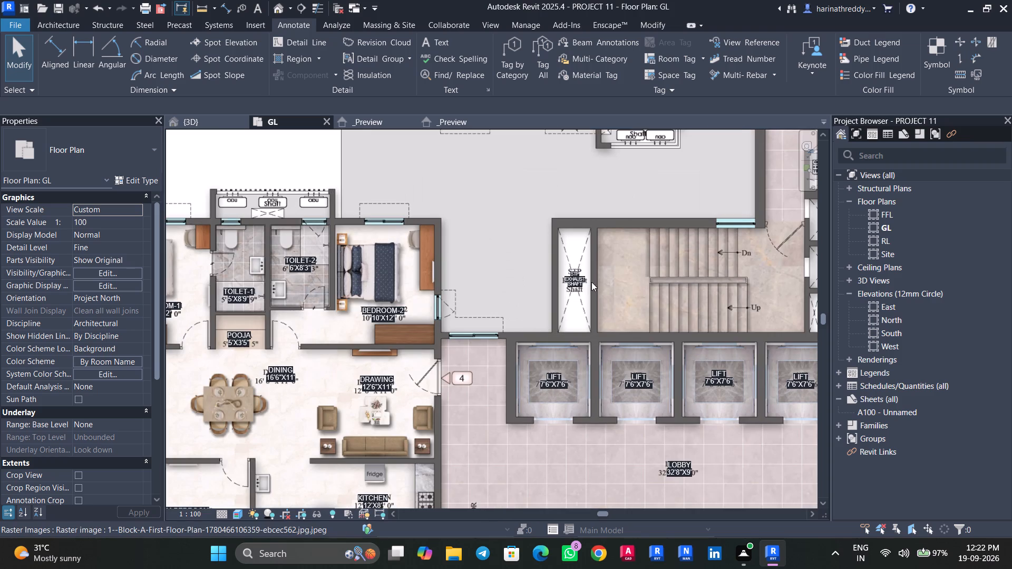
pyautogui.scroll(-1, 585, 323)
pyautogui.moveTo(716, 284); pyautogui.dragTo(678, 141, button='middle')
pyautogui.press('Tab')
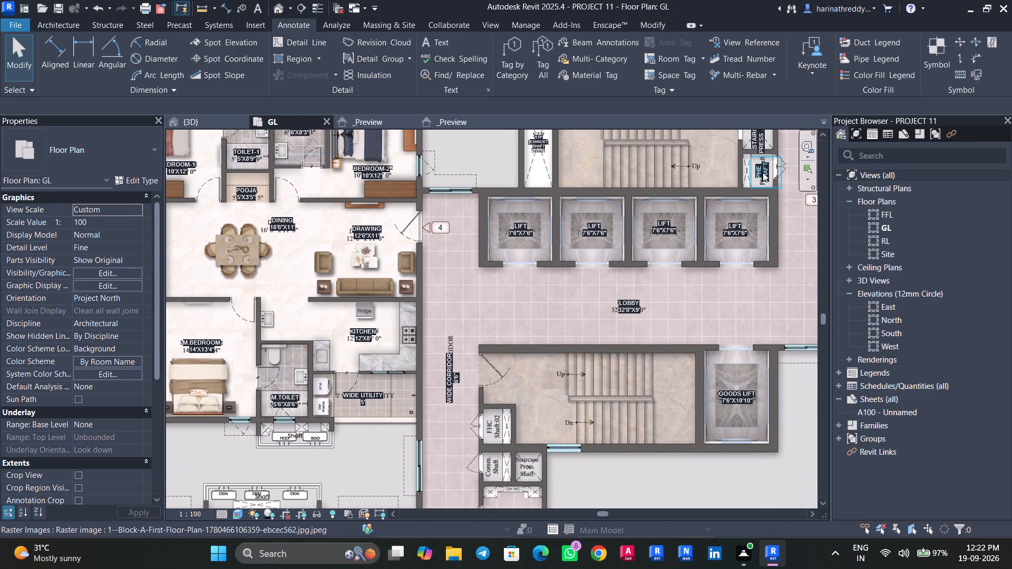
pyautogui.keyDown('ctrl'); pyautogui.moveTo(763, 172); pyautogui.dragTo(498, 469); pyautogui.keyUp('ctrl')
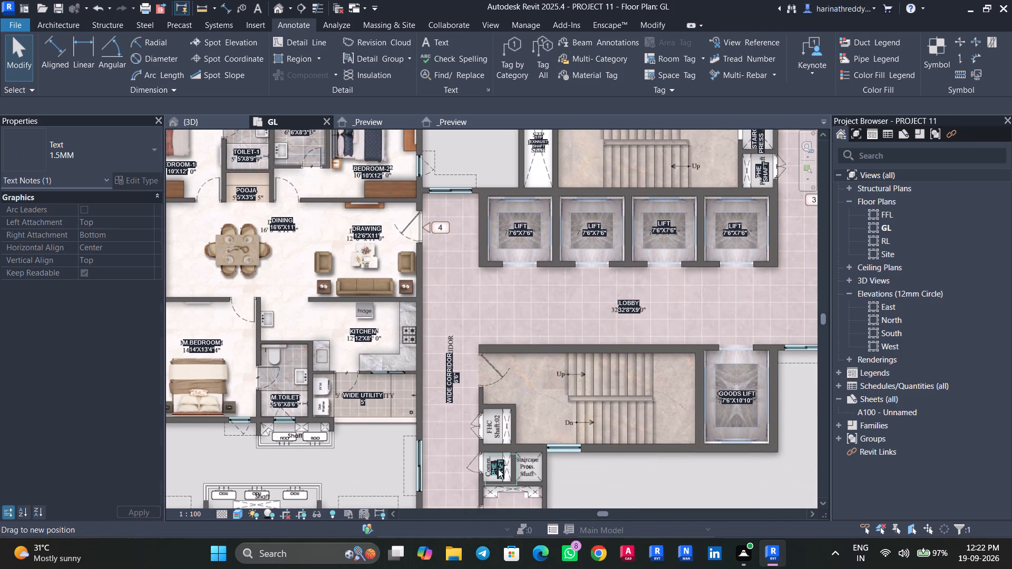
pyautogui.keyDown('ctrl'); pyautogui.moveTo(498, 469); pyautogui.dragTo(495, 469); pyautogui.keyUp('ctrl')
pyautogui.scroll(7, 495, 469)
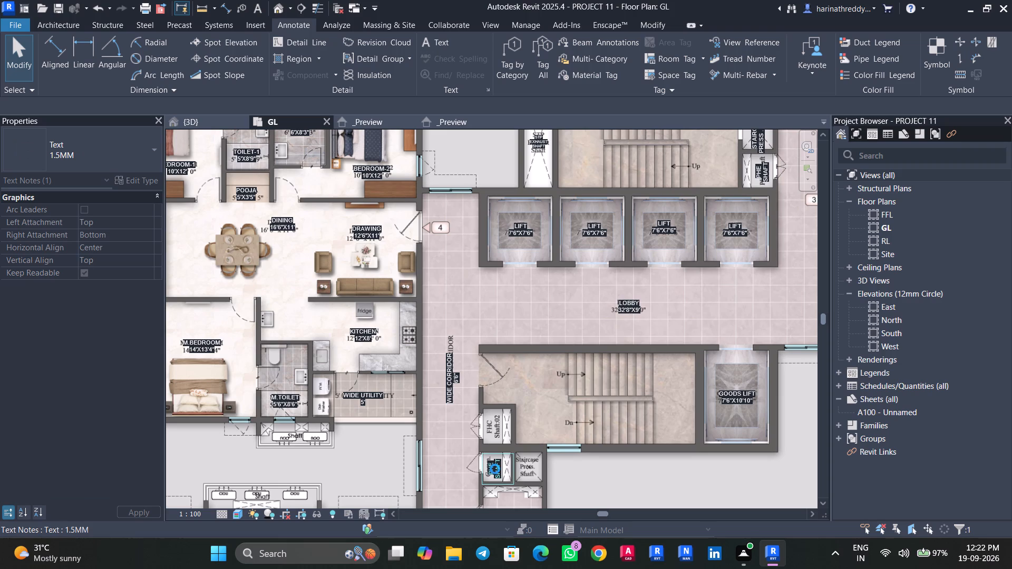
# Copy the PHE SHAFT note from the Comm. Shaft north into the FHC Shaft:02 space.
pyautogui.keyDown('ctrl'); pyautogui.moveTo(500, 470); pyautogui.dragTo(498, 344); pyautogui.keyUp('ctrl')
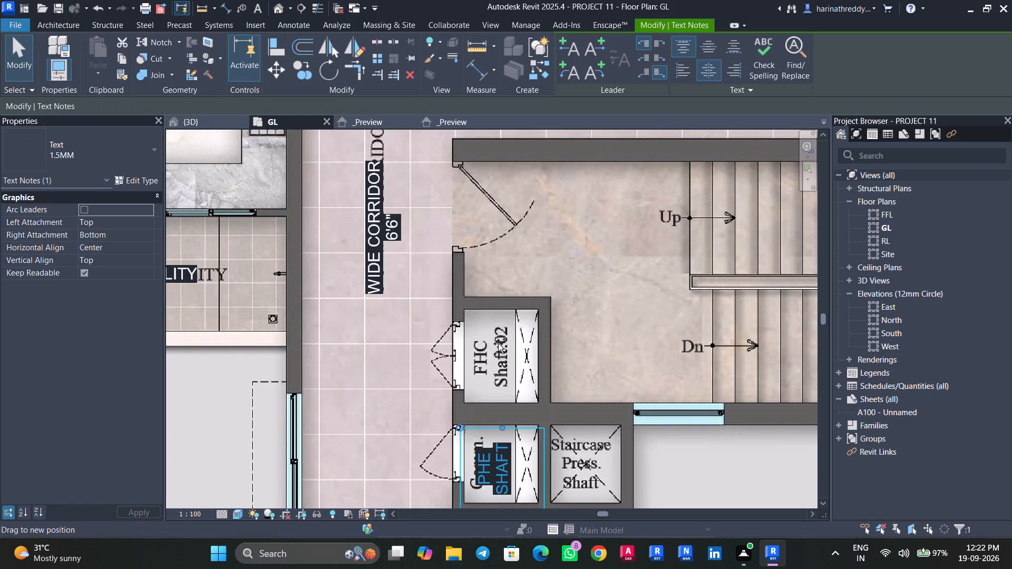
pyautogui.keyDown('ctrl'); pyautogui.moveTo(498, 344); pyautogui.dragTo(495, 353); pyautogui.keyUp('ctrl')
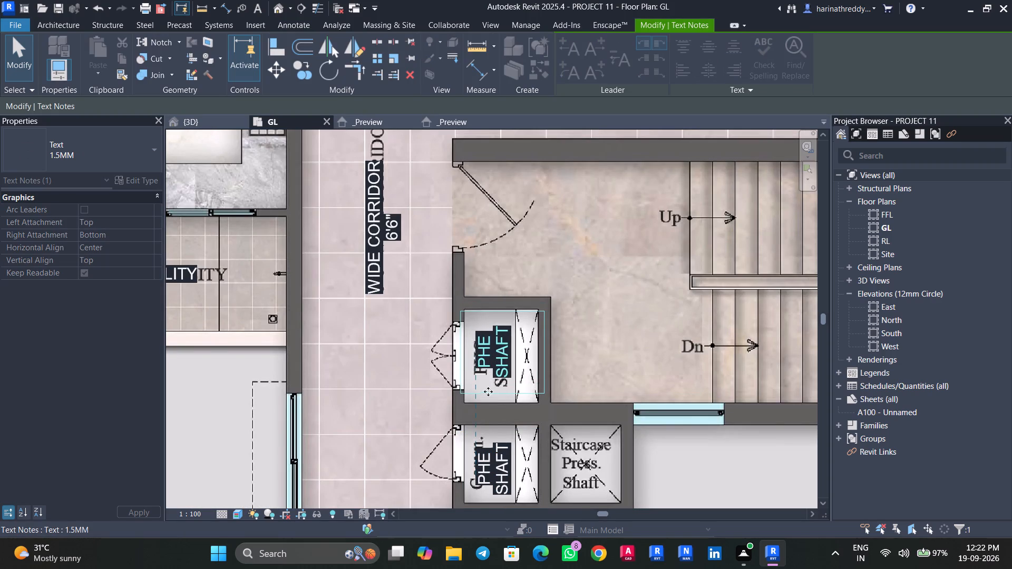
pyautogui.scroll(-3, 498, 467)
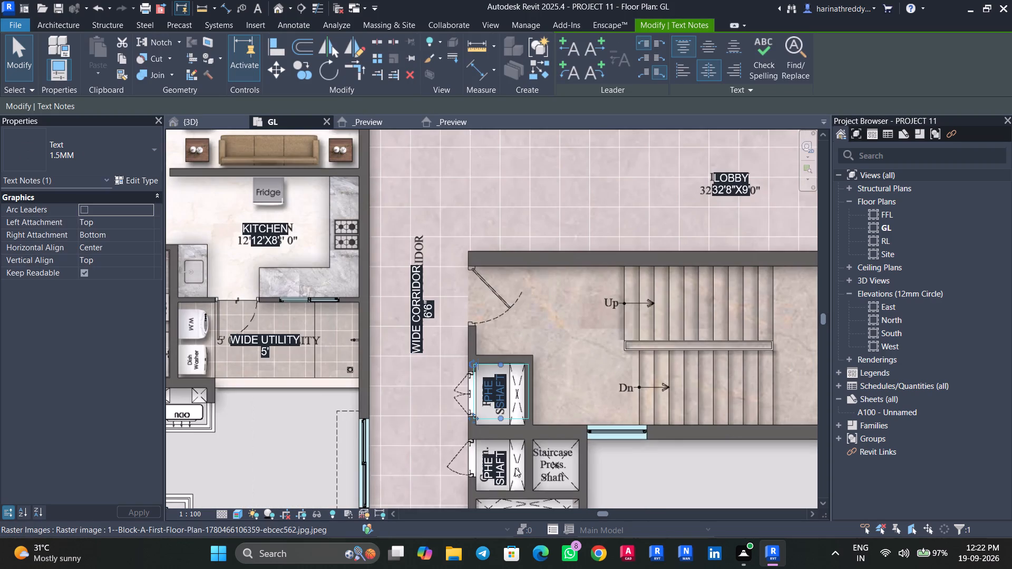
pyautogui.moveTo(527, 473); pyautogui.dragTo(536, 374, button='middle')
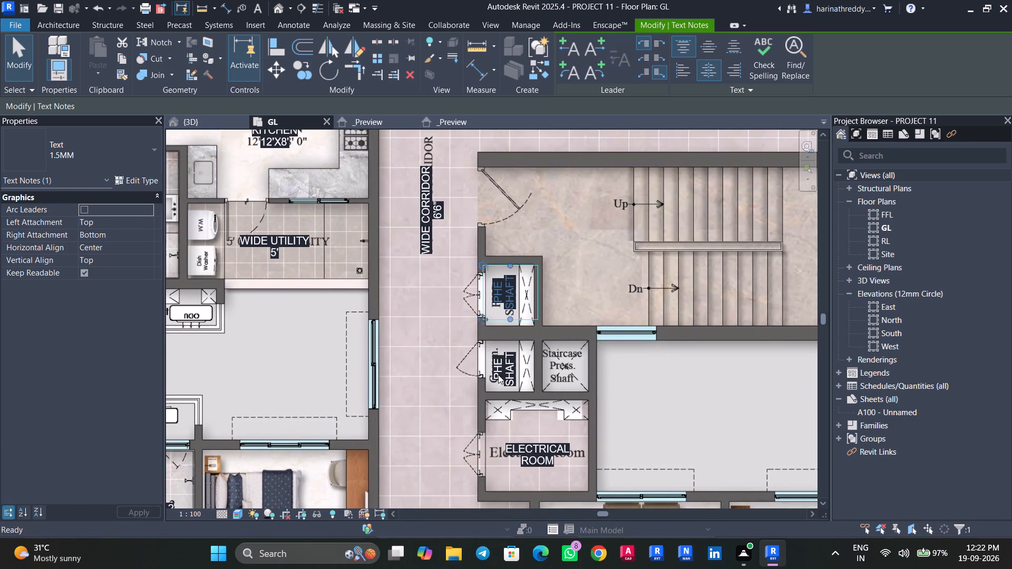
pyautogui.press('Escape')
pyautogui.press('Escape')
# Shift the Comm. Shaft's PHE SHAFT note south off the underlying label and change its text to COMM. SHAFT.
pyautogui.scroll(4, 499, 381)
pyautogui.press('Tab')
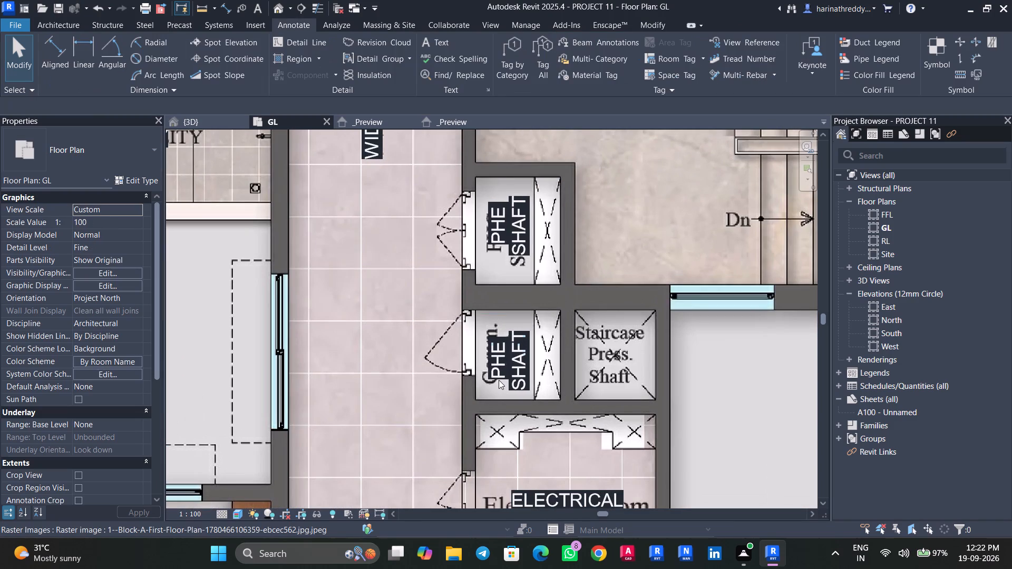
pyautogui.click(499, 380)
pyautogui.moveTo(471, 407); pyautogui.dragTo(470, 473)
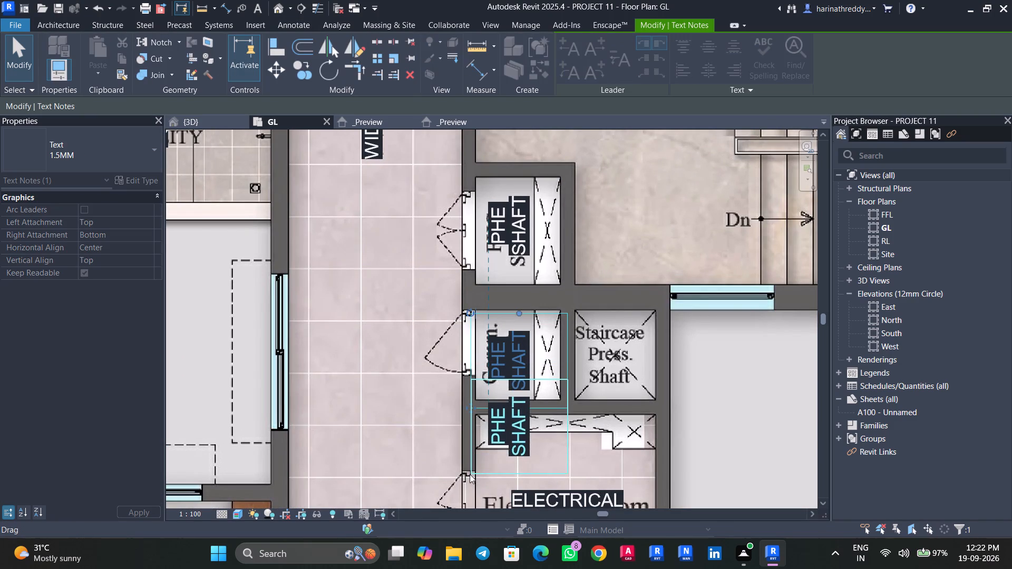
pyautogui.click(515, 450)
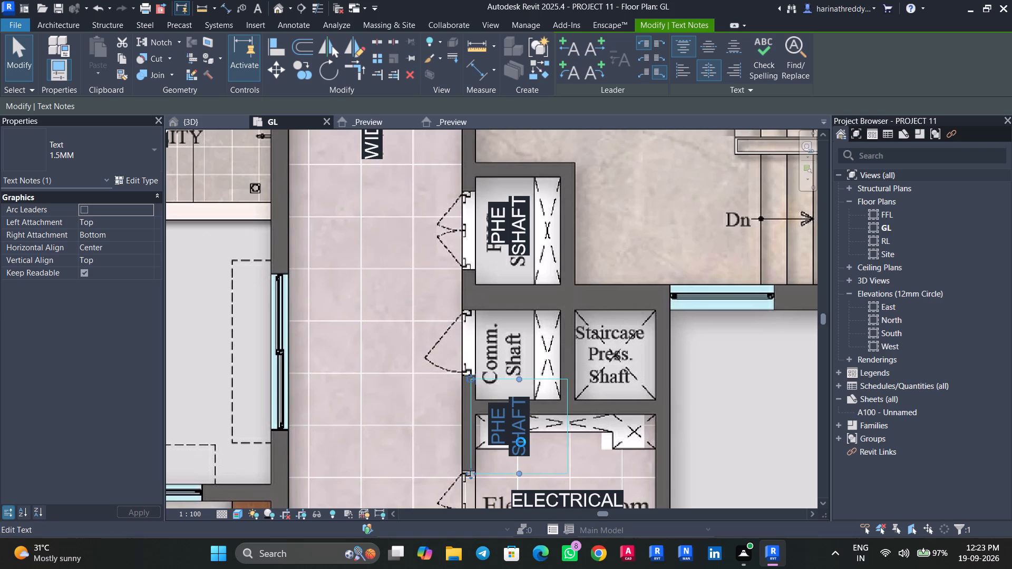
pyautogui.moveTo(528, 450); pyautogui.dragTo(497, 428)
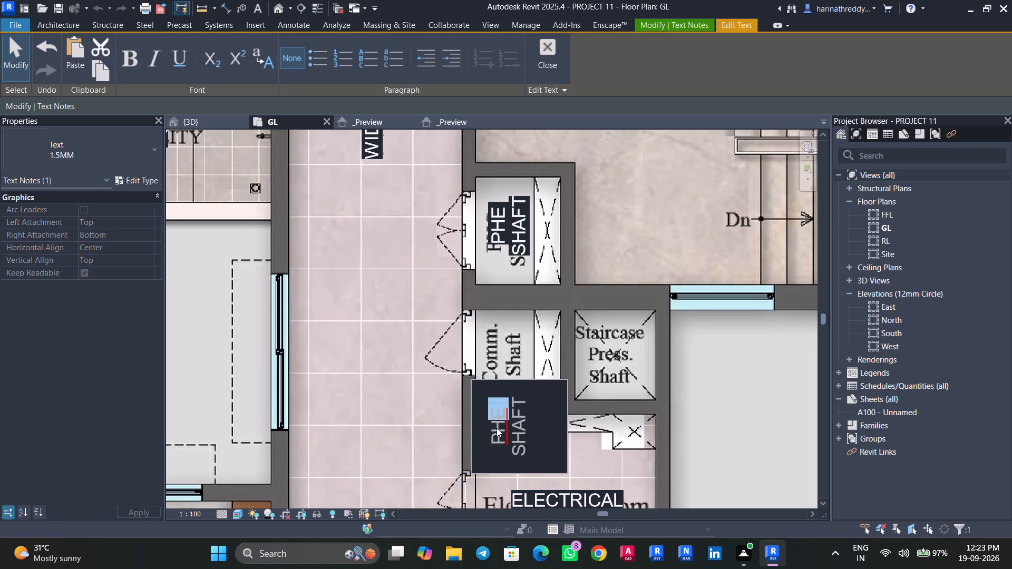
pyautogui.moveTo(497, 428); pyautogui.dragTo(495, 444)
pyautogui.write('COMM')
pyautogui.press('.')
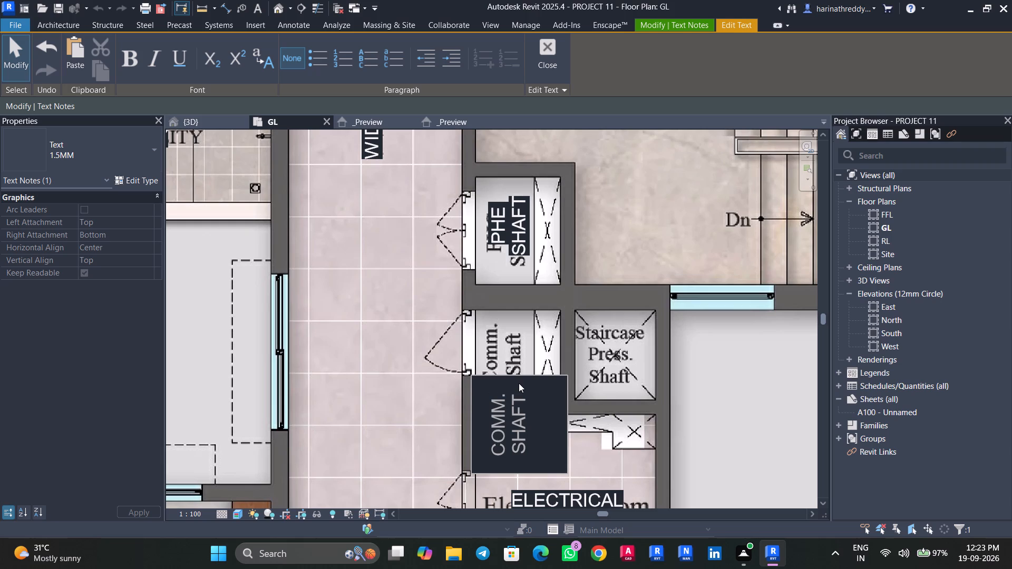
pyautogui.click(496, 485)
# Move the COMM. SHAFT note north onto the underlying Comm. Shaft label.
pyautogui.moveTo(476, 474); pyautogui.dragTo(479, 405)
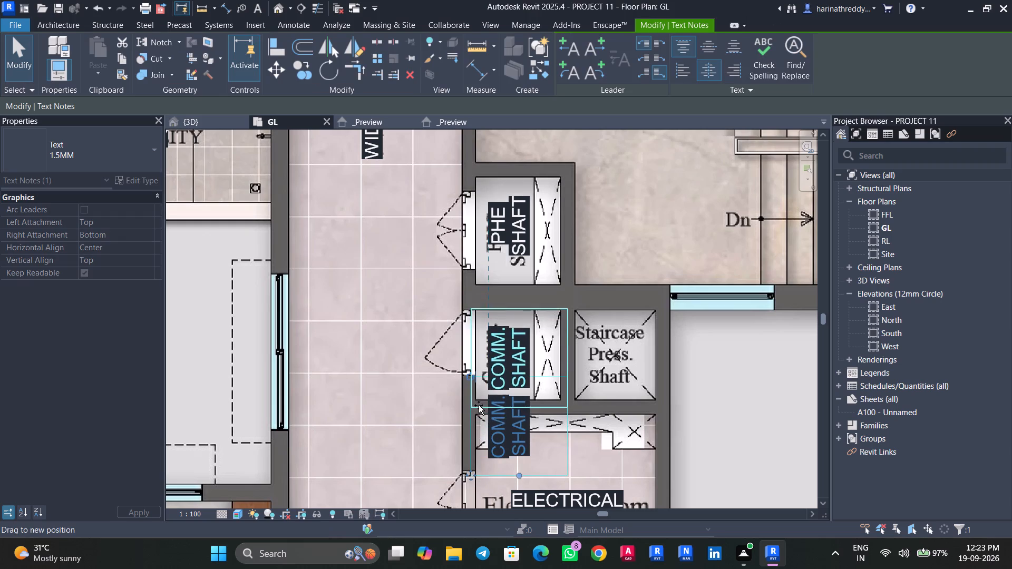
pyautogui.moveTo(479, 405); pyautogui.dragTo(479, 405)
pyautogui.scroll(-3, 617, 323)
pyautogui.moveTo(614, 308); pyautogui.dragTo(595, 398, button='middle')
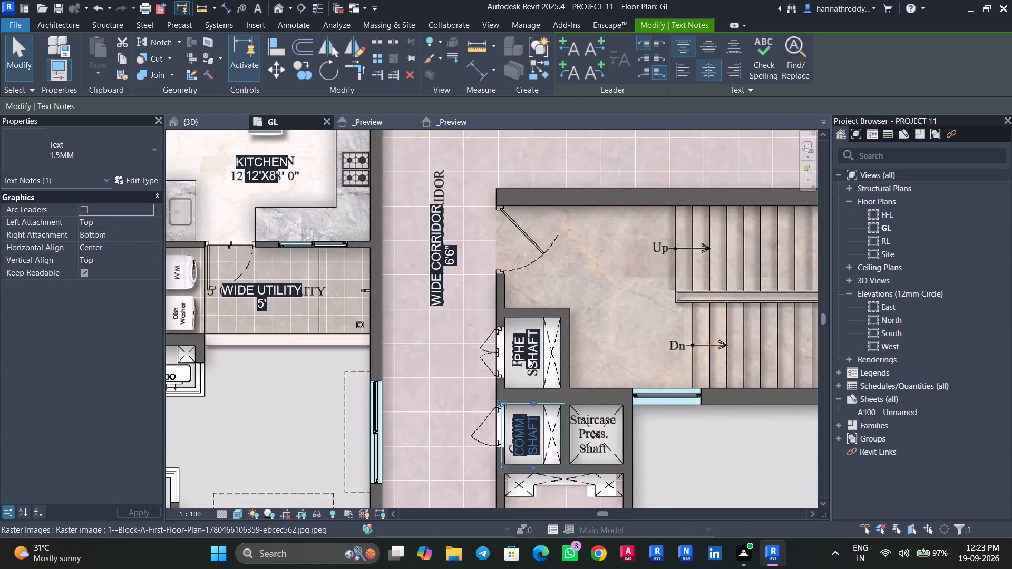
pyautogui.press('Escape')
# Move the remaining PHE SHAFT note north, clear of the underlying FHC Shaft:02 label.
pyautogui.press('Tab')
pyautogui.scroll(4, 528, 357)
pyautogui.click(528, 357)
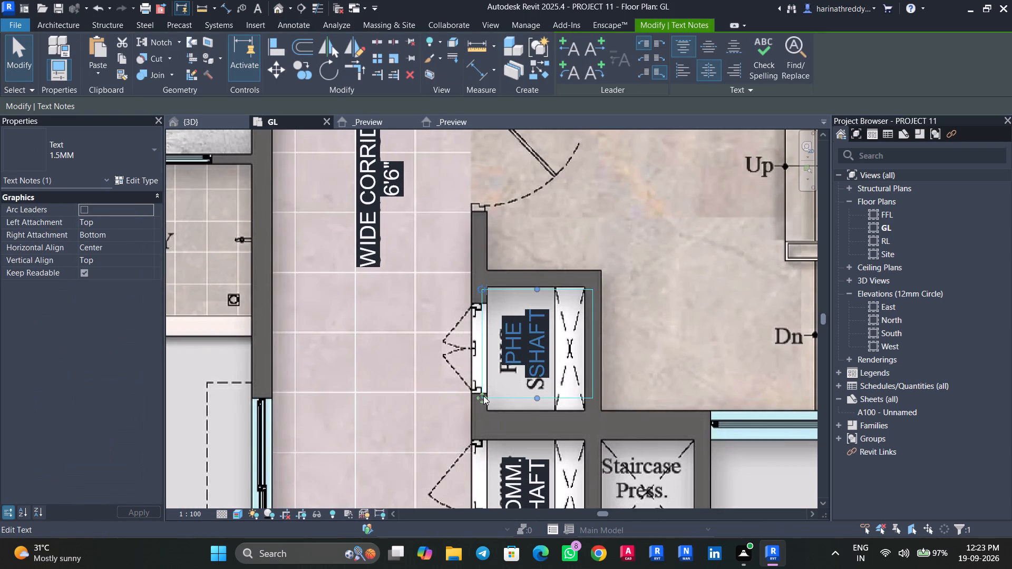
pyautogui.moveTo(483, 395); pyautogui.dragTo(481, 453)
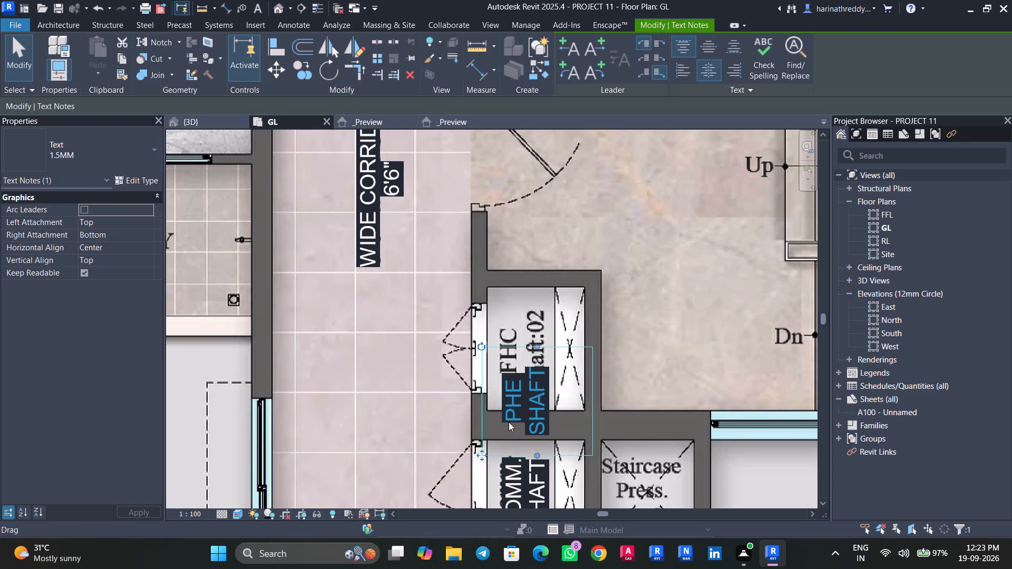
pyautogui.moveTo(480, 455); pyautogui.dragTo(485, 290)
# Change the moved PHE SHAFT note's two lines to FHC and SHAFT.02.
pyautogui.click(515, 237)
pyautogui.click(515, 237)
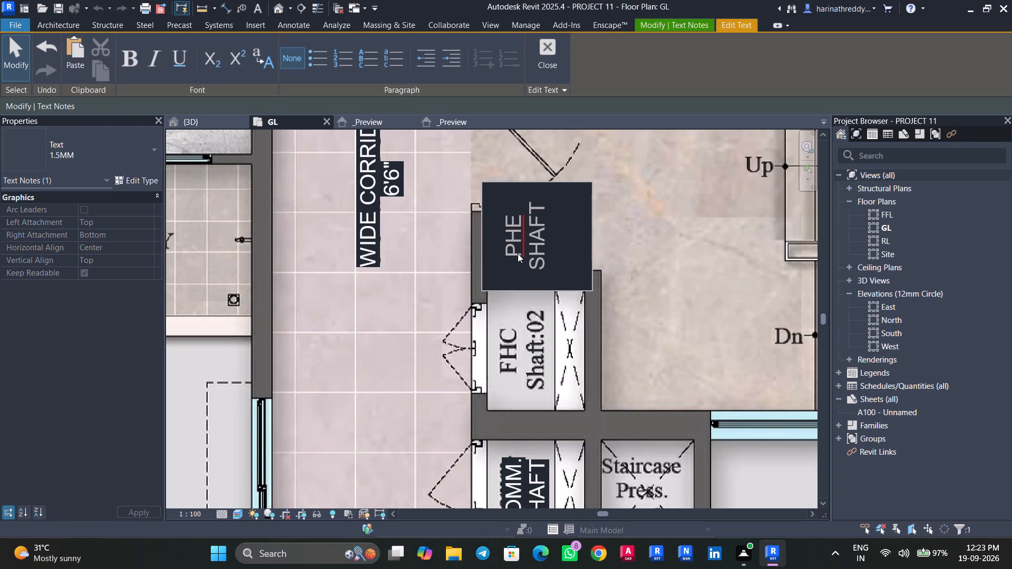
pyautogui.moveTo(513, 213); pyautogui.dragTo(505, 259)
pyautogui.write('FHC')
pyautogui.click(542, 199)
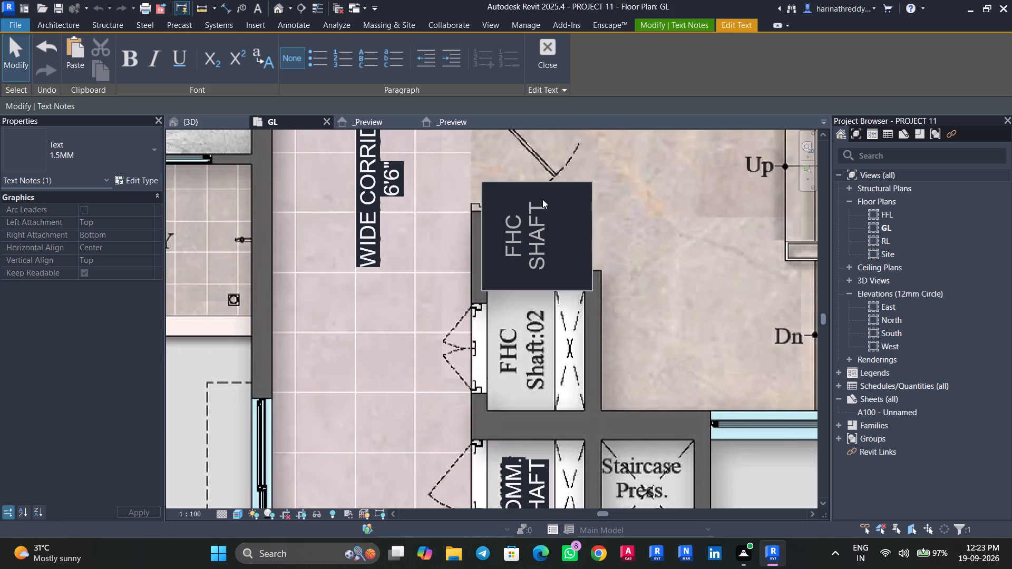
pyautogui.write('.02')
pyautogui.press('Delete')
pyautogui.press('Insert')
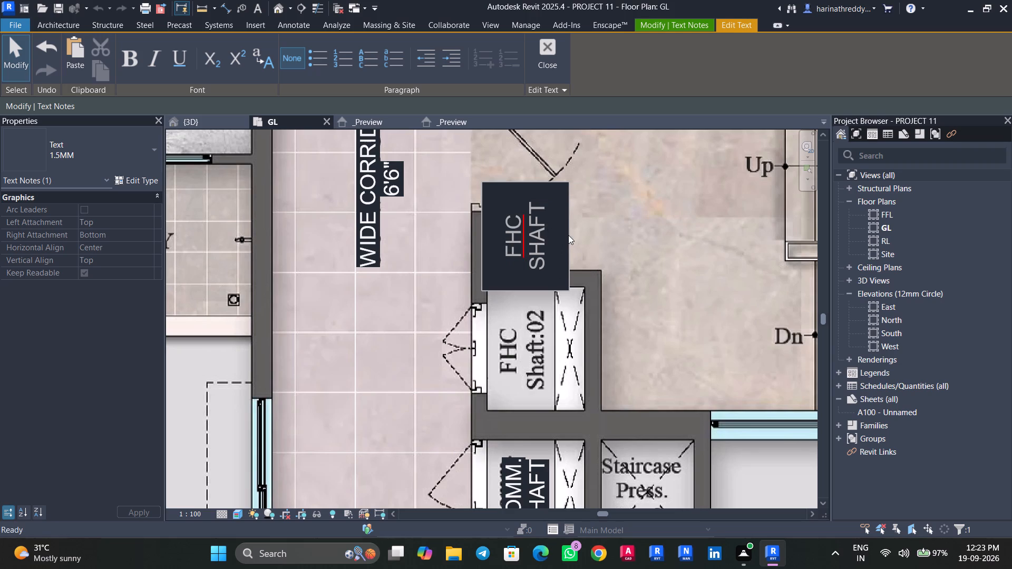
pyautogui.press('Delete')
pyautogui.write('.02')
pyautogui.click(444, 325)
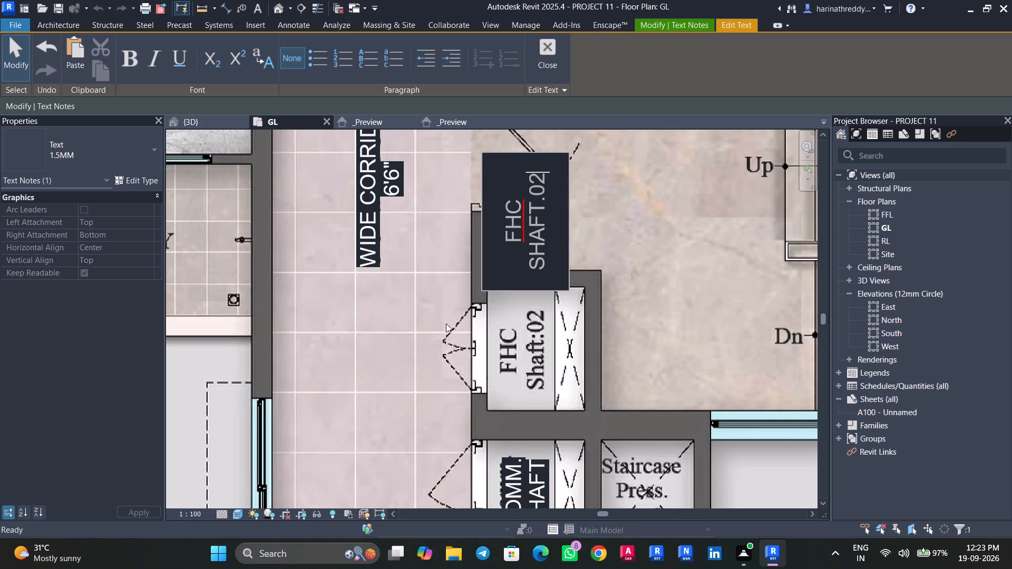
# Move the FHC SHAFT.02 note south onto the underlying FHC Shaft:02 label.
pyautogui.moveTo(476, 304); pyautogui.dragTo(482, 399)
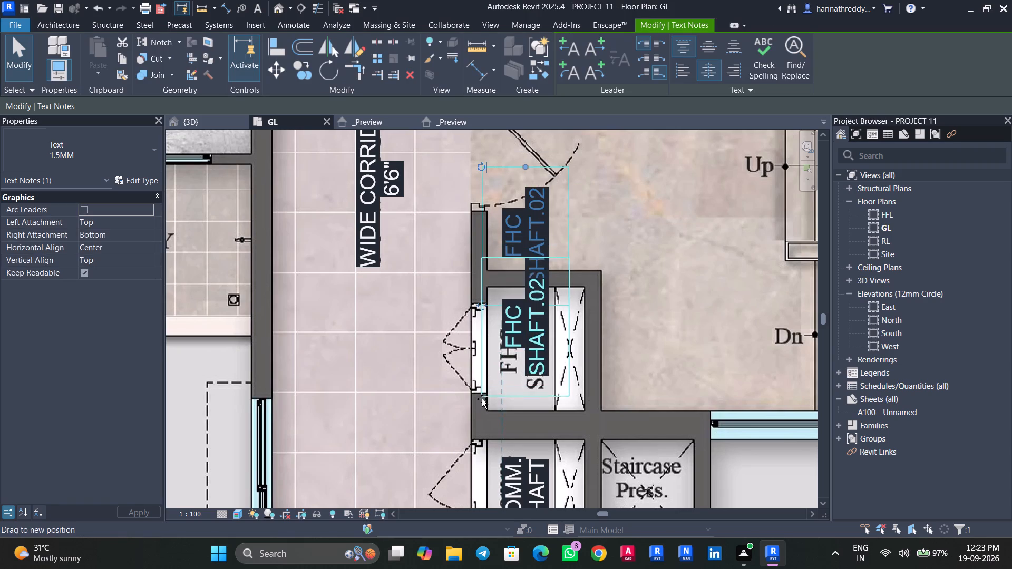
pyautogui.moveTo(482, 399); pyautogui.dragTo(476, 415)
# Change the STAIRCASE PRESS. SHAFT note beside the northern staircase to the 1MM text type.
pyautogui.scroll(-11, 438, 406)
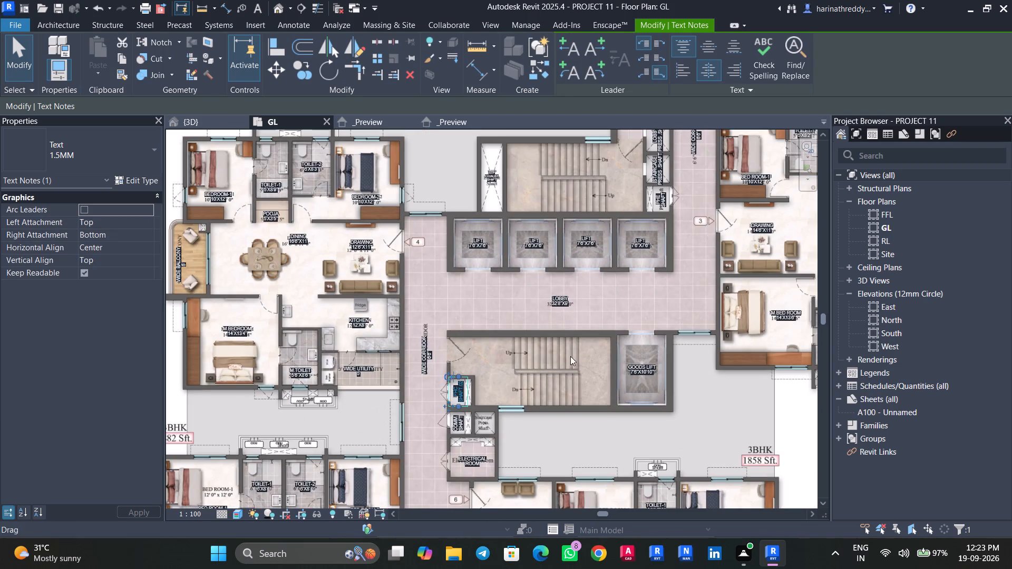
pyautogui.scroll(5, 698, 286)
pyautogui.moveTo(655, 286); pyautogui.dragTo(640, 458, button='middle')
pyautogui.scroll(-5, 640, 458)
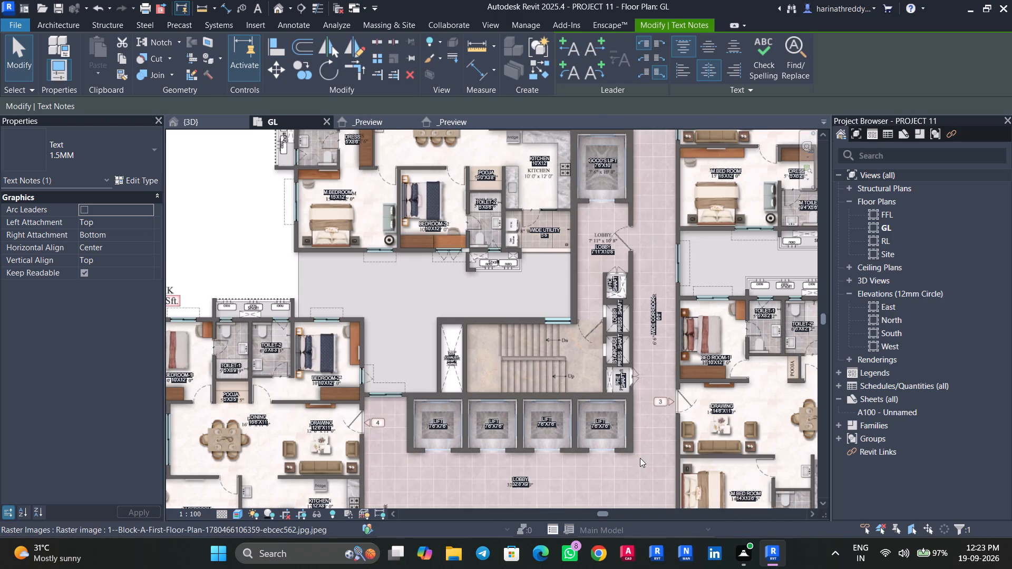
pyautogui.scroll(9, 626, 356)
pyautogui.press('Escape')
pyautogui.press('Tab')
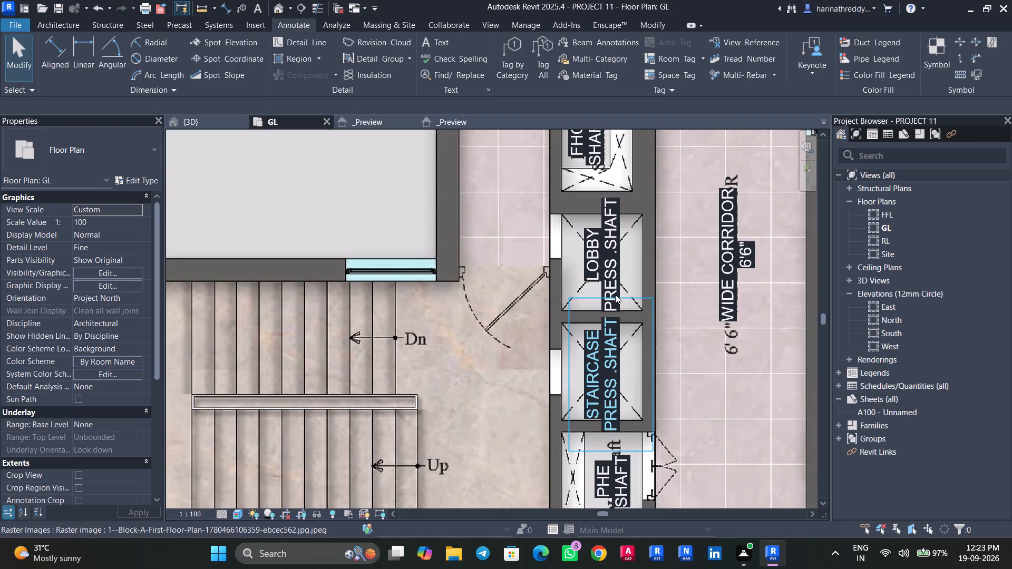
pyautogui.click(616, 293)
pyautogui.click(144, 129)
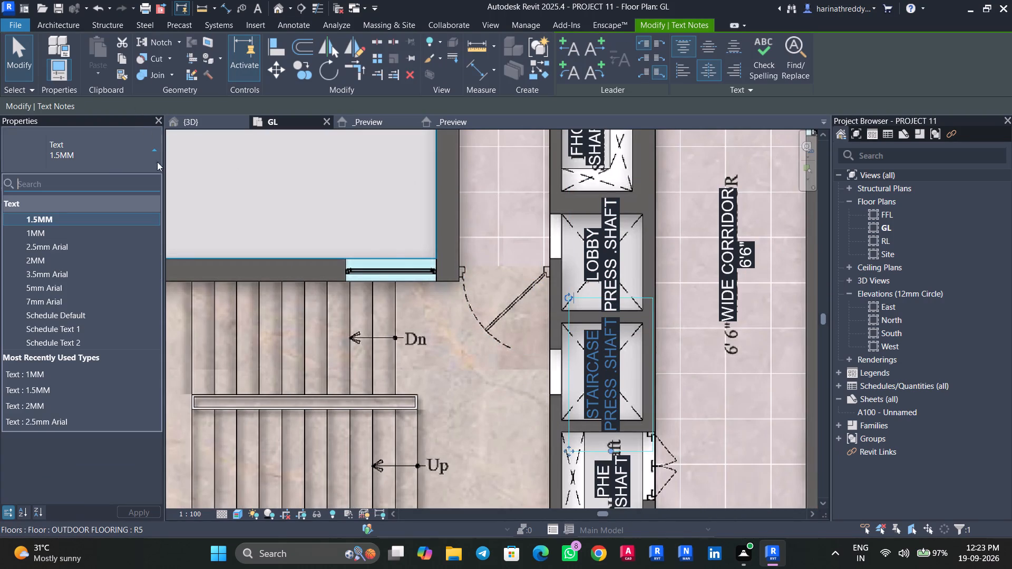
pyautogui.click(60, 229)
pyautogui.press('Escape')
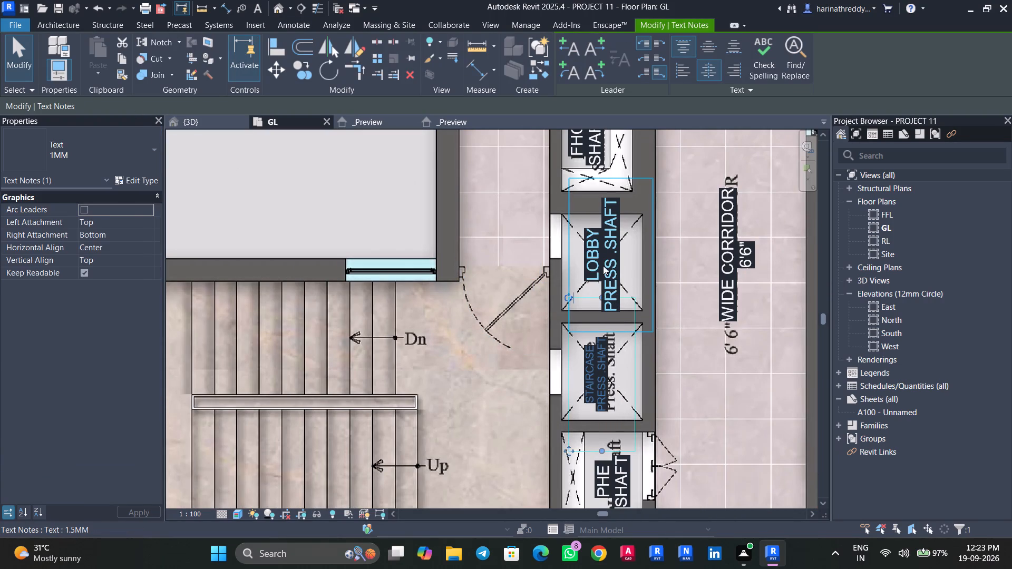
# Change the LOBBY PRESS. SHAFT note beside the northern staircase to the 1MM text type.
pyautogui.press('Tab')
pyautogui.click(605, 262)
pyautogui.click(113, 140)
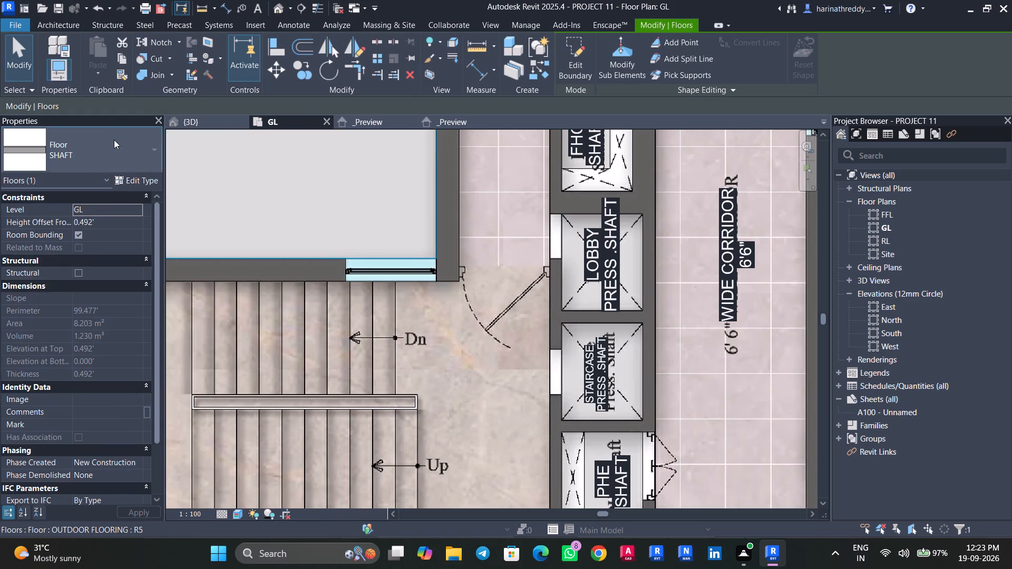
pyautogui.press('Escape')
pyautogui.press('Escape')
pyautogui.click(600, 260)
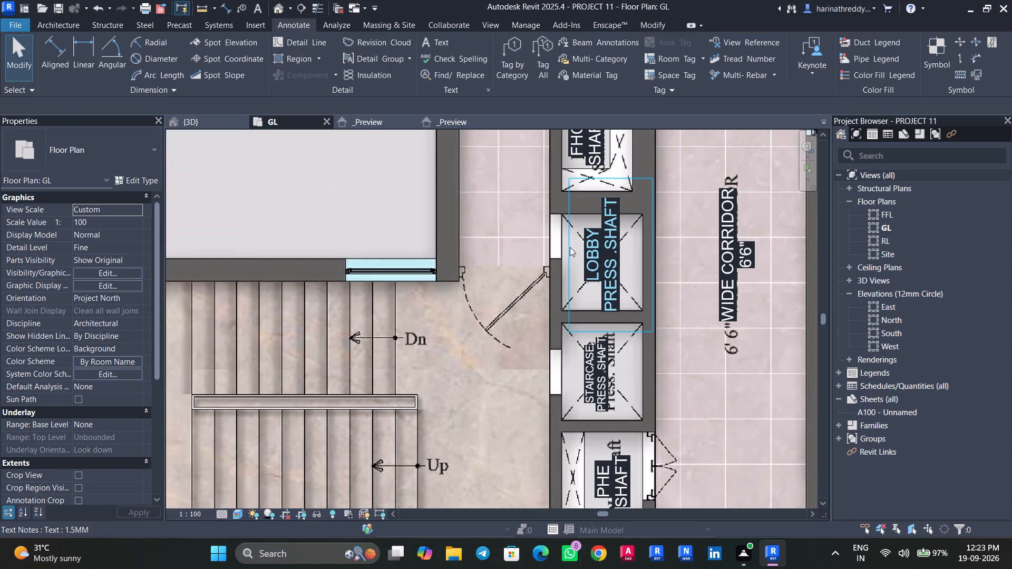
pyautogui.click(70, 142)
pyautogui.click(45, 229)
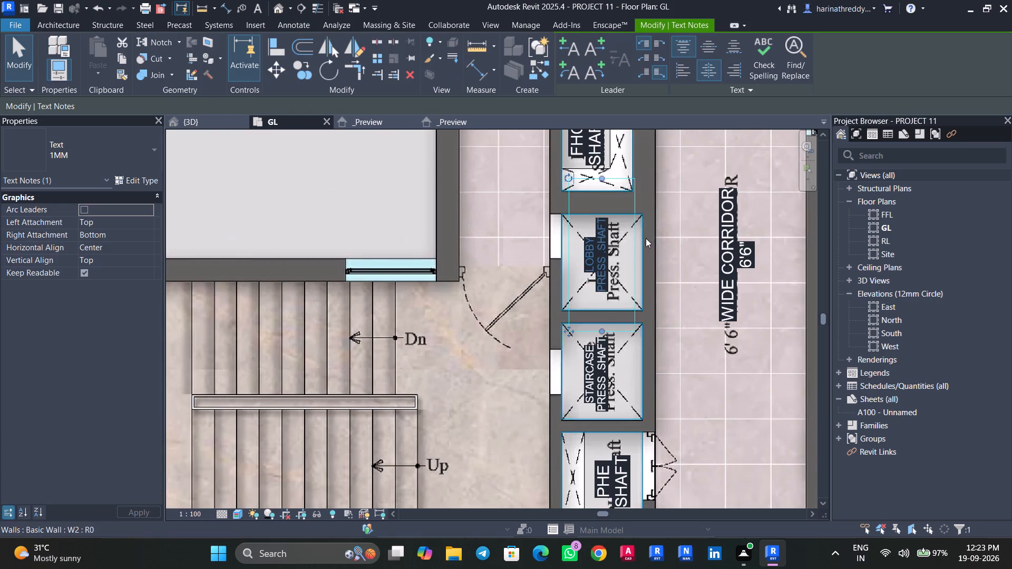
pyautogui.scroll(-5, 641, 253)
pyautogui.press('Escape')
pyautogui.press('Escape')
# Copy the ELECTRICAL ROOM note north into the southern staircase landing, beside the FHC shaft.
pyautogui.scroll(-4, 685, 323)
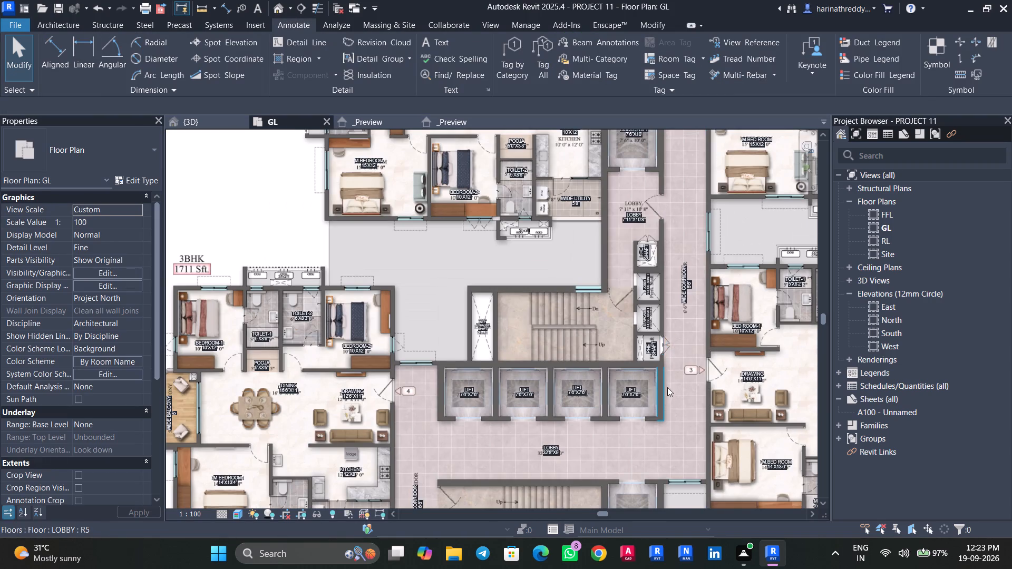
pyautogui.scroll(5, 652, 447)
pyautogui.moveTo(613, 456); pyautogui.dragTo(687, 182, button='middle')
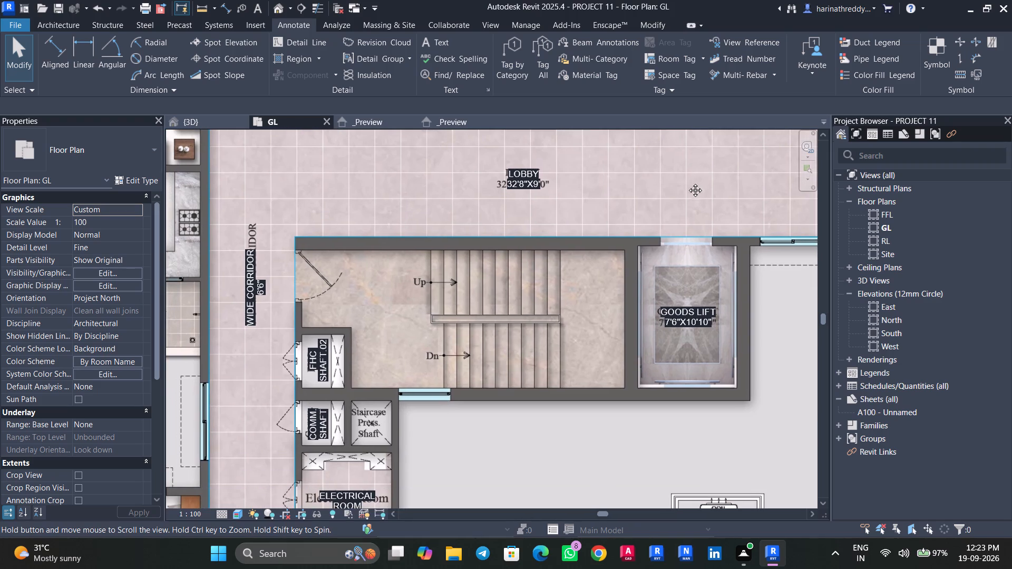
pyautogui.moveTo(687, 182); pyautogui.dragTo(688, 182, button='middle')
pyautogui.moveTo(433, 443); pyautogui.dragTo(499, 338, button='middle')
pyautogui.scroll(1, 433, 443)
pyautogui.scroll(4, 366, 381)
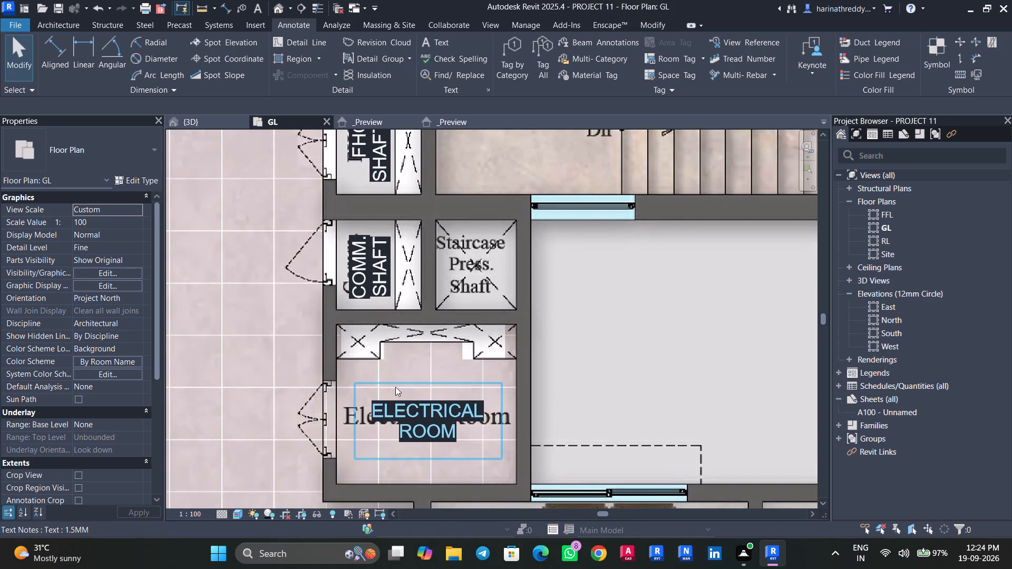
pyautogui.keyDown('ctrl'); pyautogui.moveTo(419, 418); pyautogui.dragTo(468, 235); pyautogui.keyUp('ctrl')
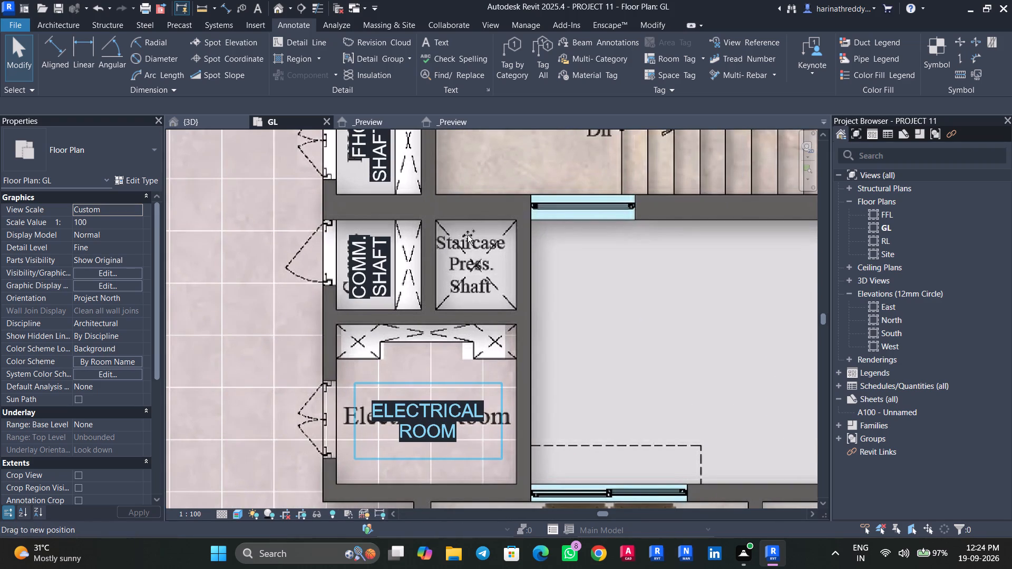
pyautogui.keyDown('ctrl'); pyautogui.moveTo(468, 235); pyautogui.dragTo(478, 162); pyautogui.keyUp('ctrl')
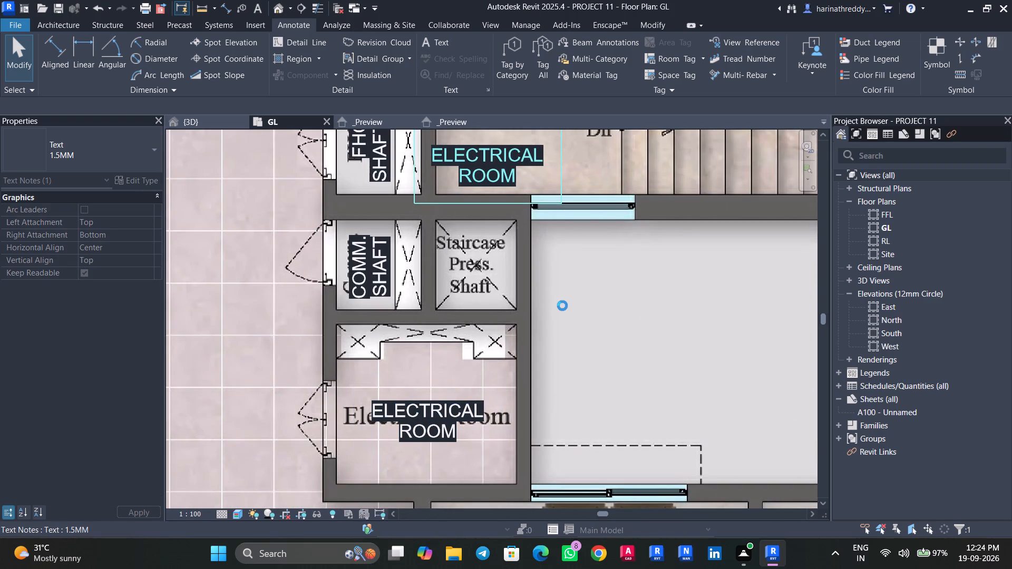
pyautogui.moveTo(566, 299); pyautogui.dragTo(582, 378, button='middle')
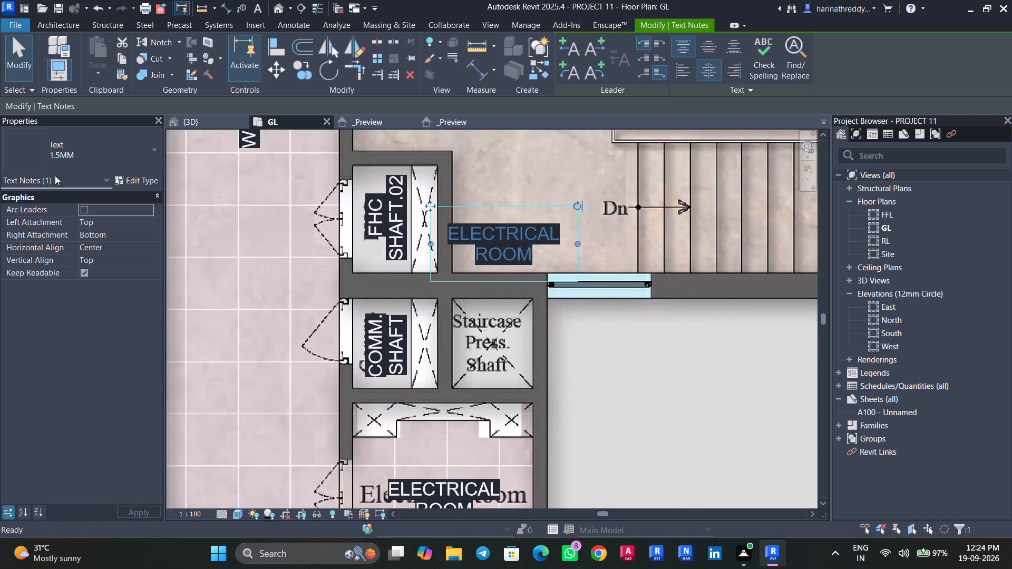
# Change the copied ELECTRICAL ROOM note to the 1MM text type.
pyautogui.click(57, 162)
pyautogui.click(52, 229)
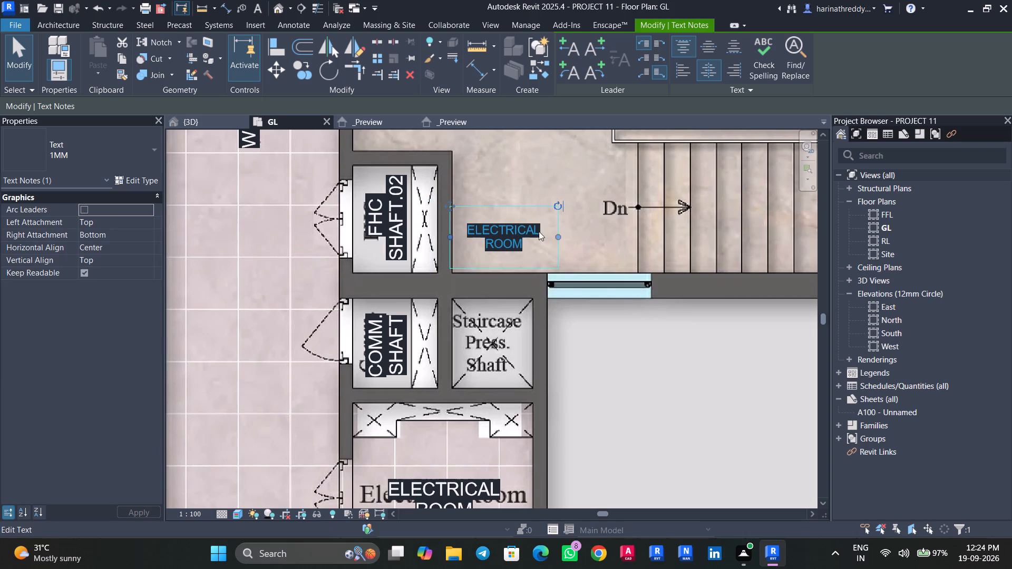
# Replace the copied note's text with STAIRCASE, PRESS. and SHAFT on three lines.
pyautogui.click(541, 227)
pyautogui.doubleClick(540, 228)
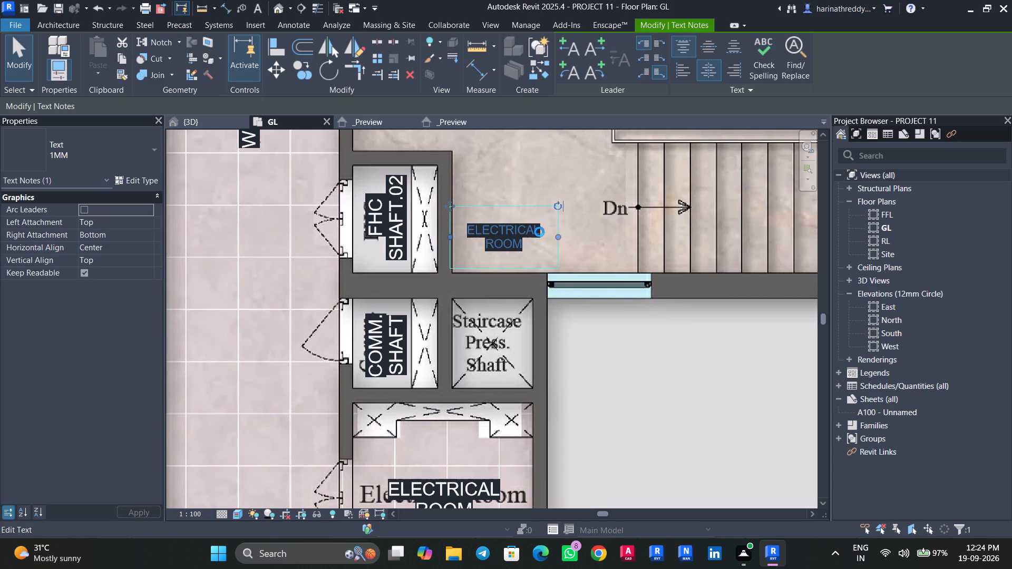
pyautogui.moveTo(542, 230); pyautogui.dragTo(451, 227)
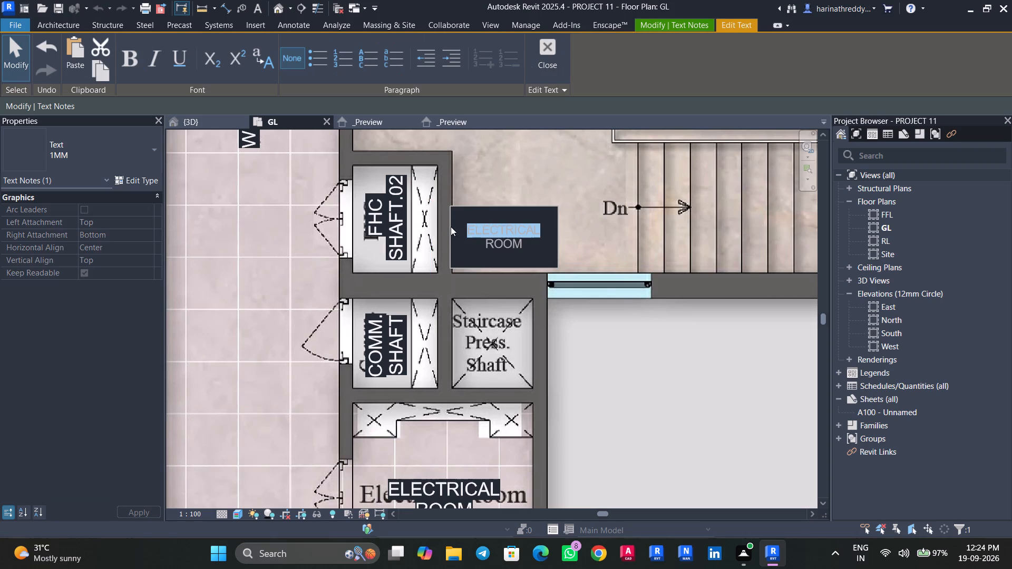
pyautogui.write('STAIRCASE')
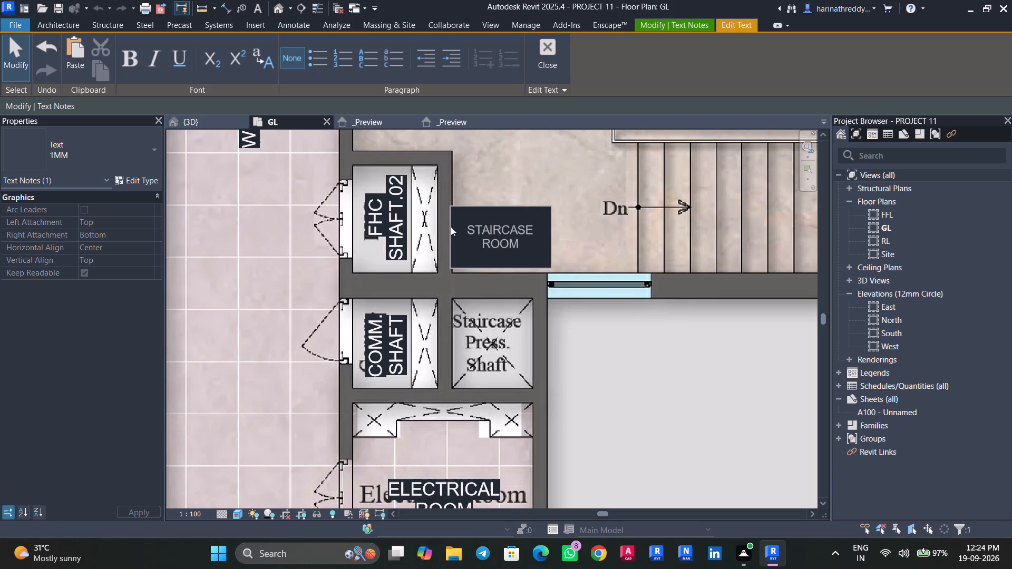
pyautogui.moveTo(524, 246); pyautogui.dragTo(478, 247)
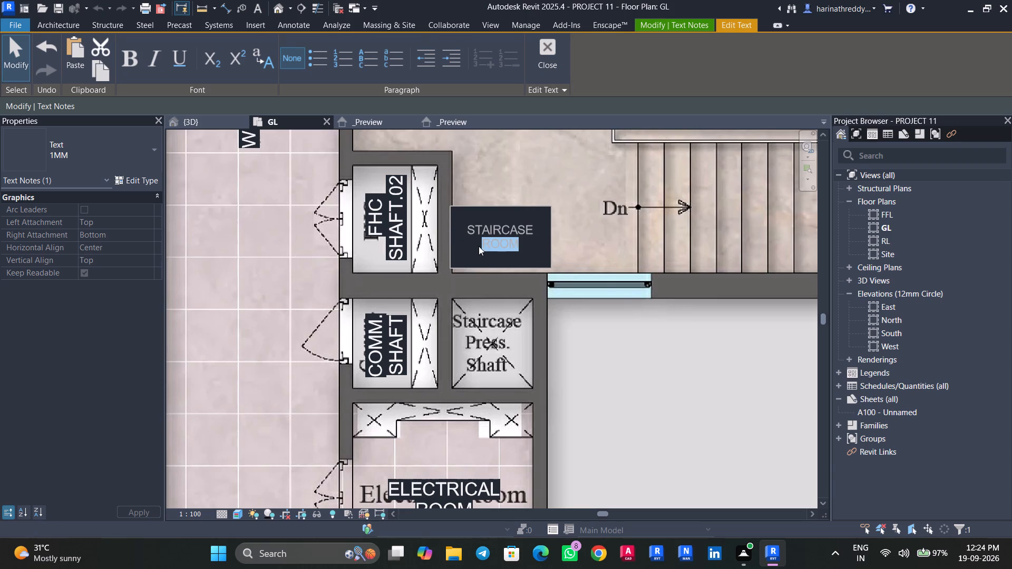
pyautogui.write('PRESS')
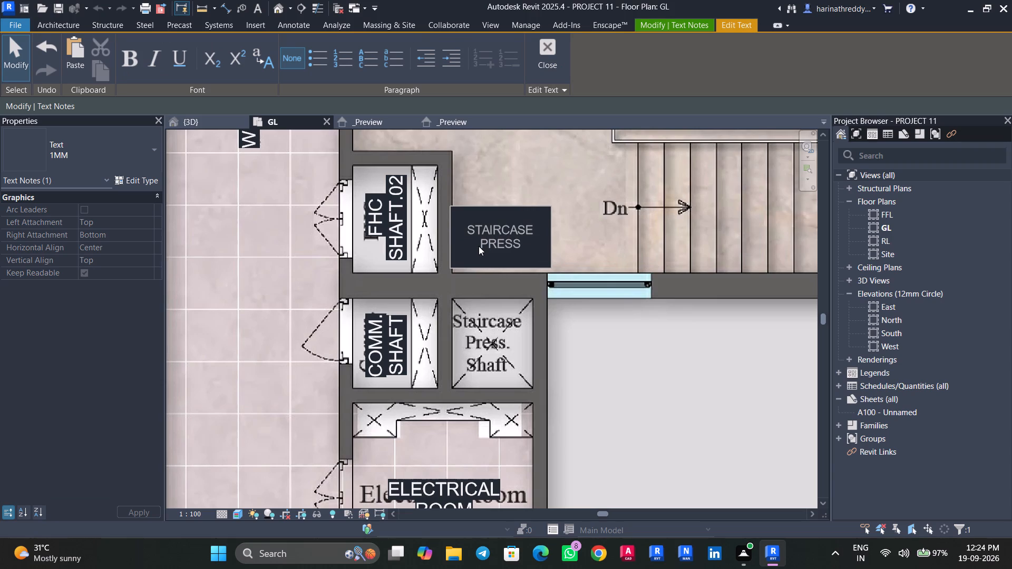
pyautogui.press('.')
pyautogui.press('Return')
pyautogui.write('SHAFT')
pyautogui.click(588, 213)
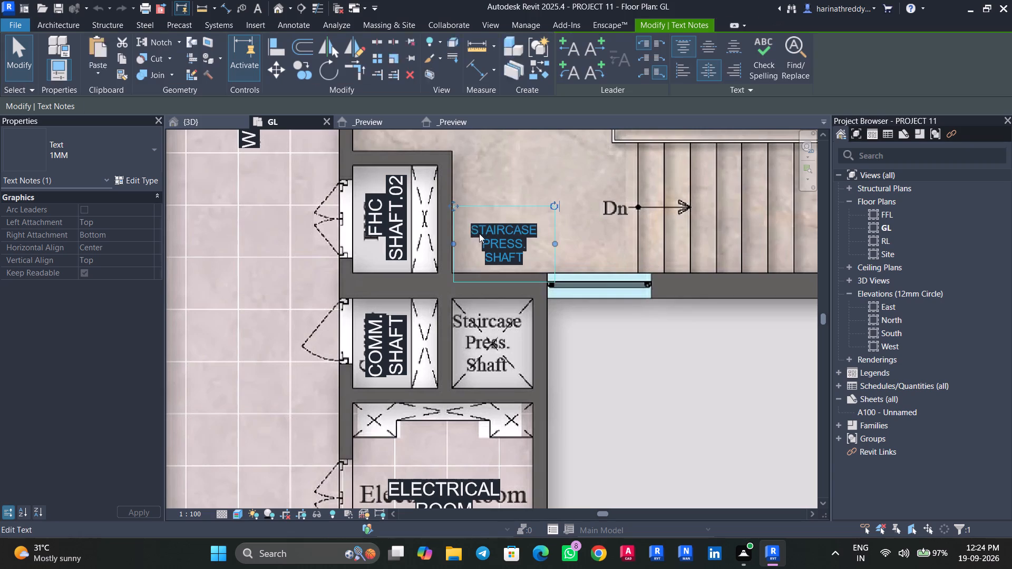
# Move the new STAIRCASE PRESS. SHAFT note south onto the underlying Staircase Press. Shaft label.
pyautogui.moveTo(453, 206); pyautogui.dragTo(445, 307)
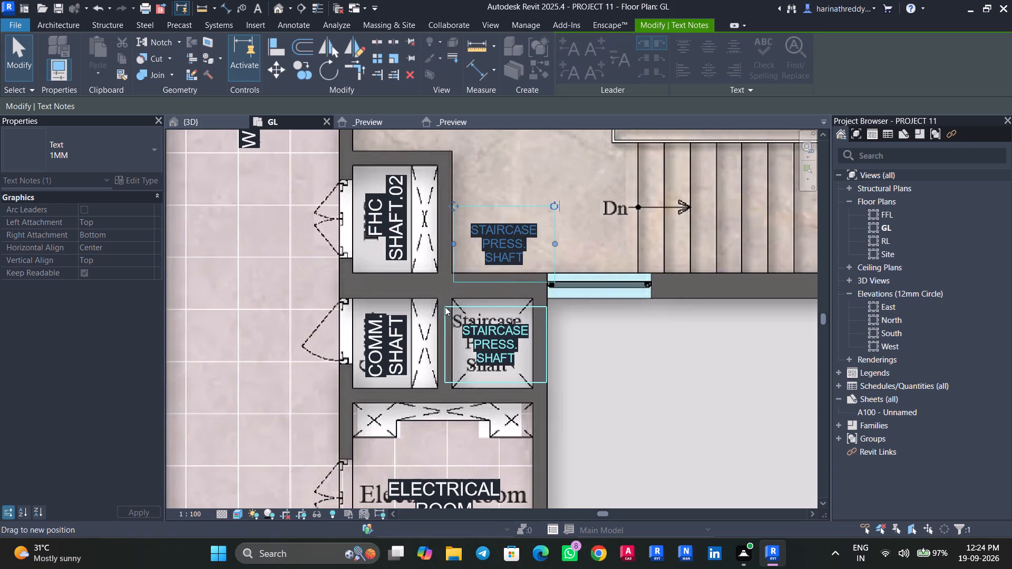
pyautogui.scroll(-9, 620, 374)
pyautogui.press('Escape')
pyautogui.press('Escape')
# Draw a chain of <Hidden Lines> across the southern Staircase Press. Shaft: one diagonal, its east edge, and the opposite diagonal.
pyautogui.scroll(-3, 624, 376)
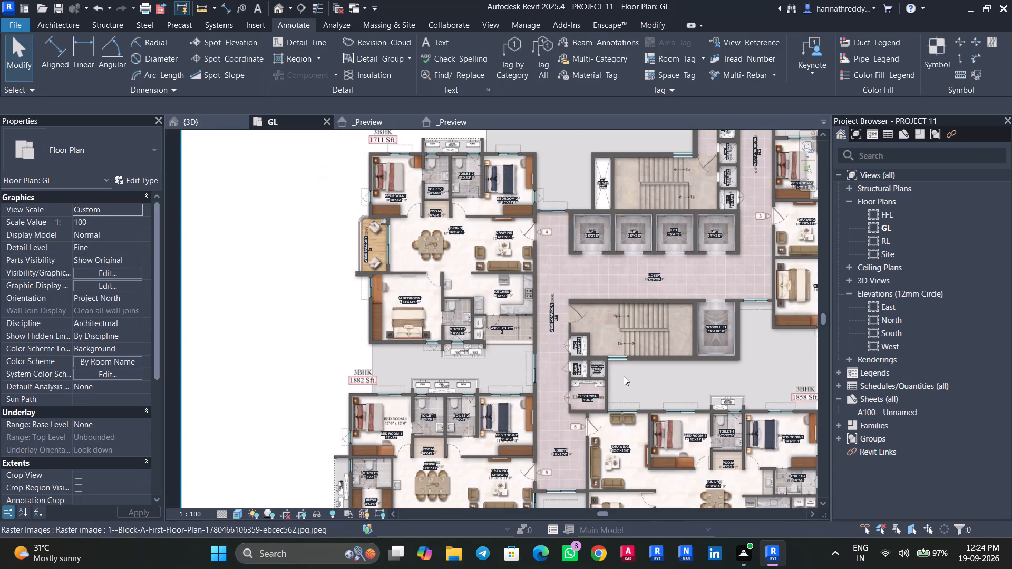
pyautogui.moveTo(633, 381); pyautogui.dragTo(599, 260, button='middle')
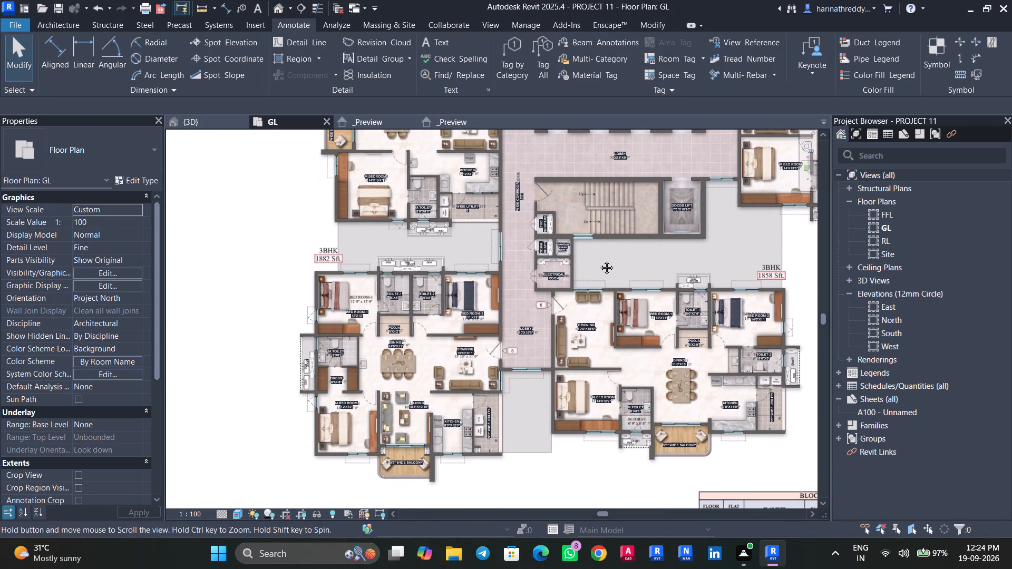
pyautogui.moveTo(599, 260); pyautogui.dragTo(546, 474, button='middle')
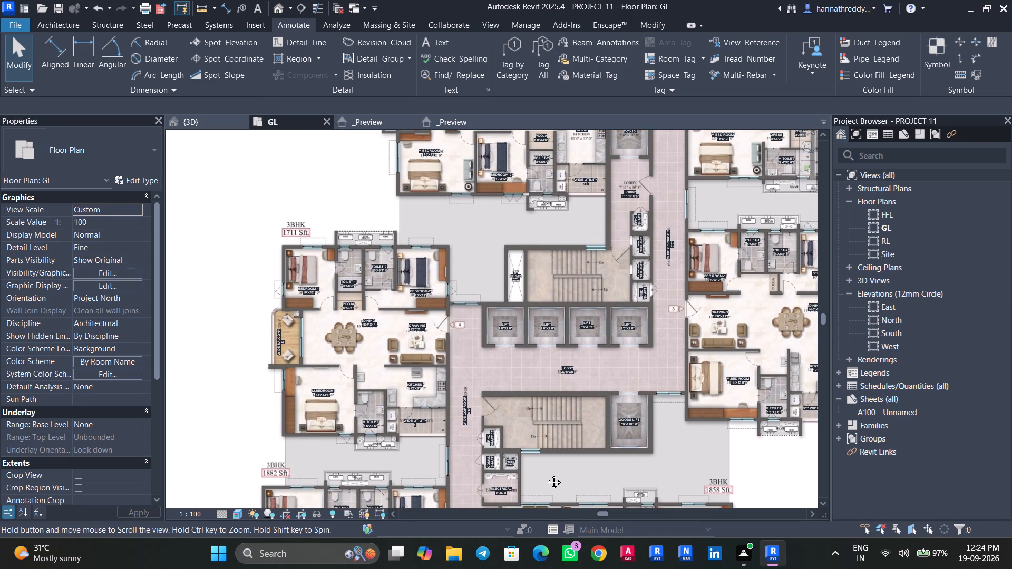
pyautogui.moveTo(546, 474); pyautogui.dragTo(575, 329, button='middle')
pyautogui.scroll(6, 532, 358)
pyautogui.scroll(2, 591, 319)
pyautogui.moveTo(592, 319); pyautogui.dragTo(613, 383, button='middle')
pyautogui.scroll(1, 613, 382)
pyautogui.moveTo(613, 383); pyautogui.dragTo(613, 382, button='middle')
pyautogui.write('LI')
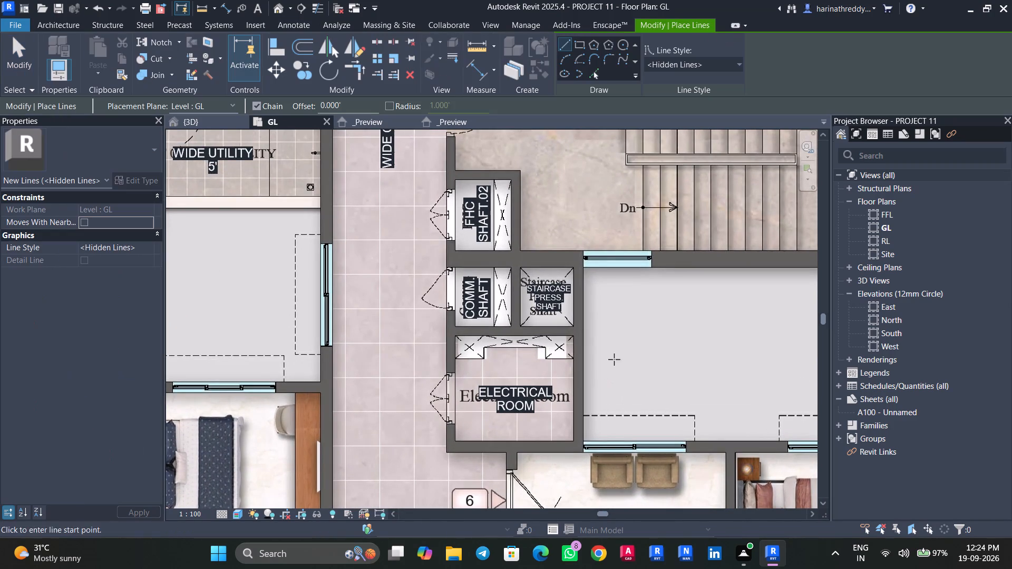
pyautogui.doubleClick(663, 63)
pyautogui.click(519, 270)
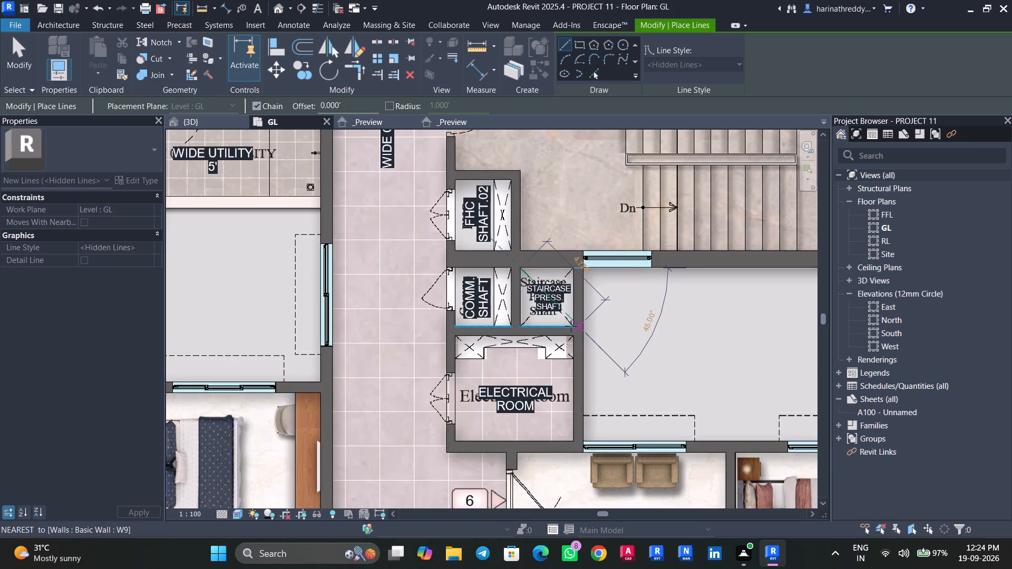
pyautogui.scroll(3, 569, 326)
pyautogui.click(569, 326)
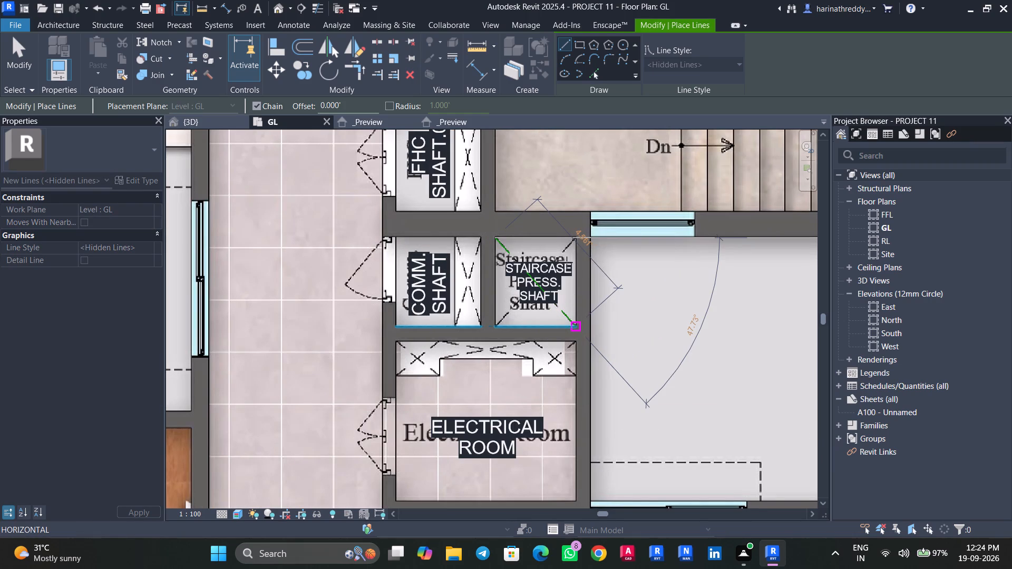
pyautogui.click(575, 241)
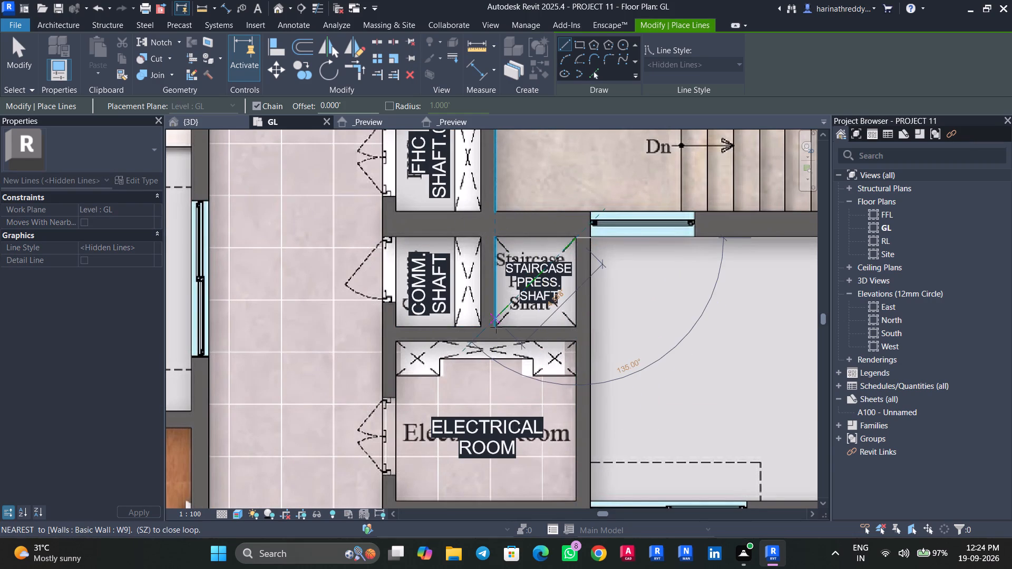
pyautogui.click(498, 328)
pyautogui.scroll(-5, 498, 328)
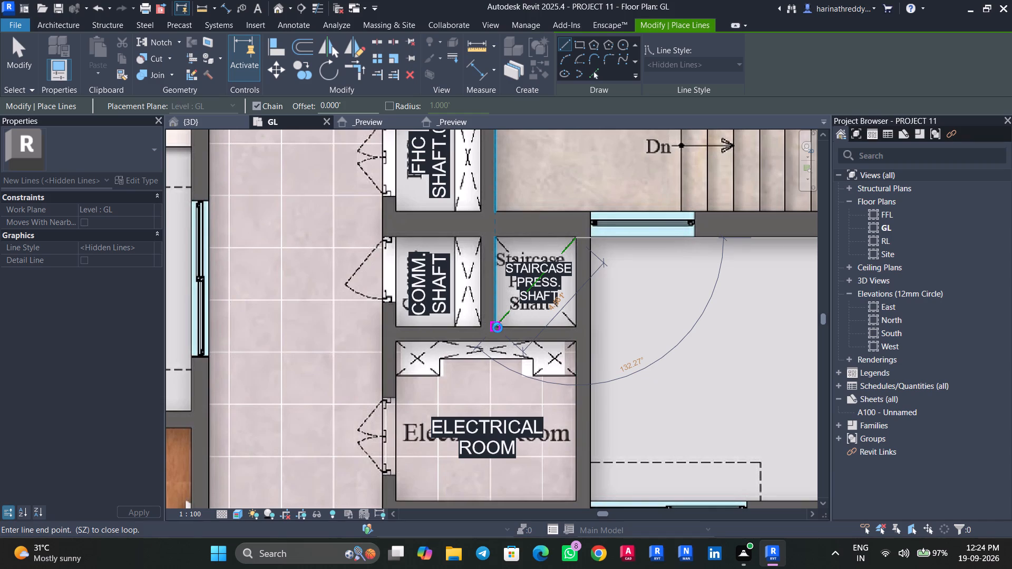
pyautogui.scroll(-3, 498, 328)
pyautogui.press('Escape')
pyautogui.press('Escape')
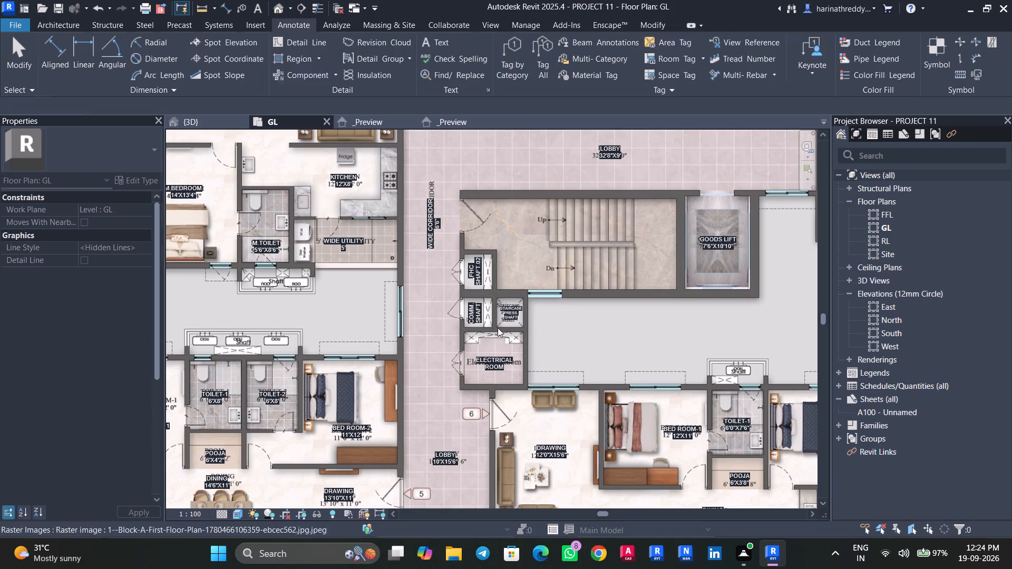
pyautogui.press('Escape')
pyautogui.press('Escape')
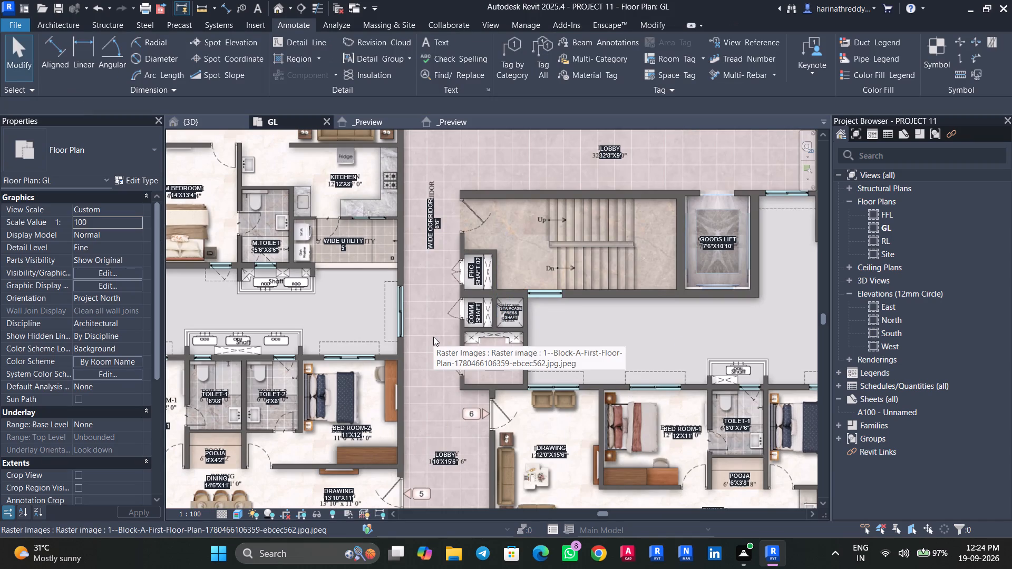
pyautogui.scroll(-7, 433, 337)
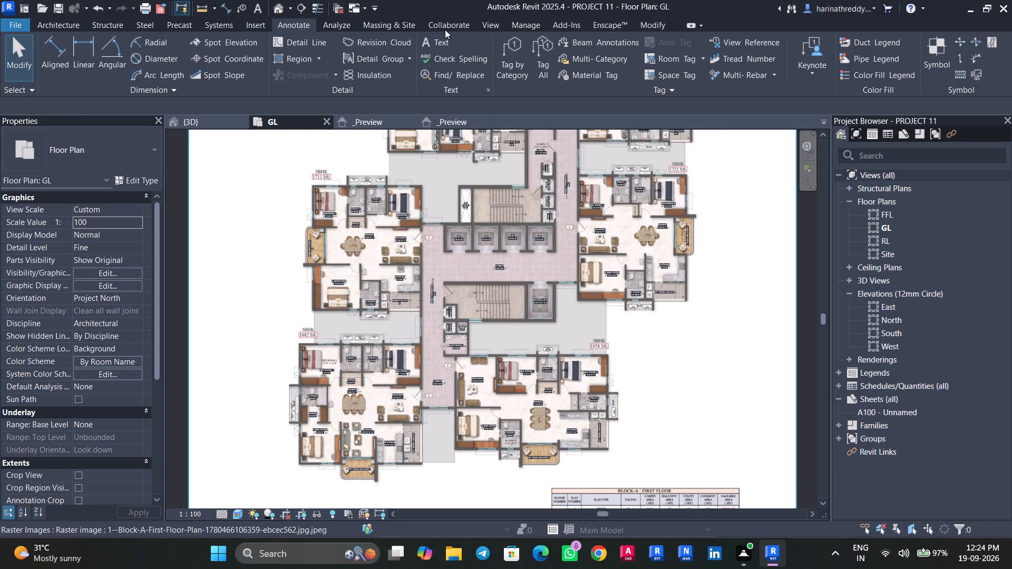
# Unload the linked Block-A First-Floor-Plan image from the project's managed links.
pyautogui.click(260, 26)
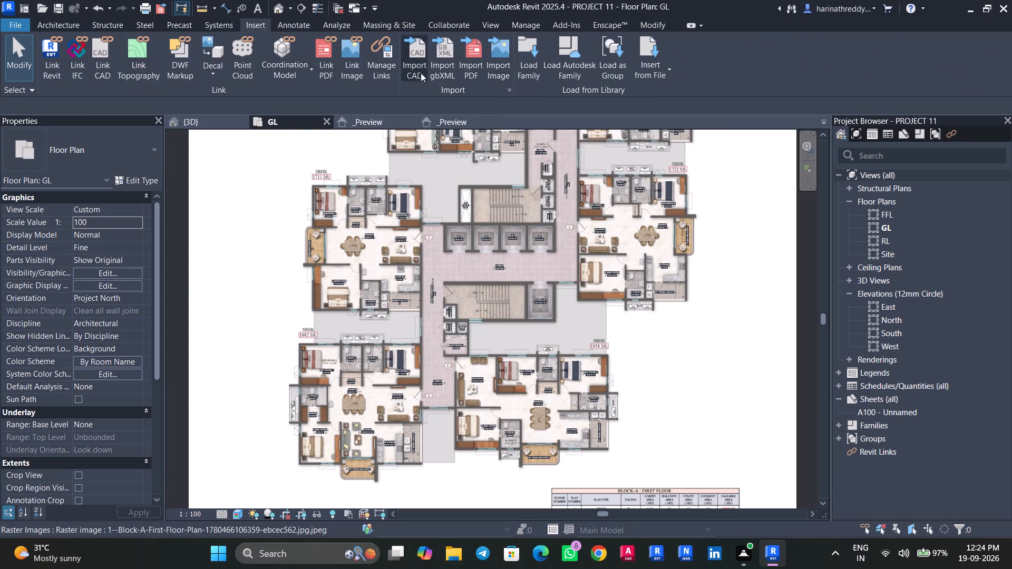
pyautogui.click(387, 68)
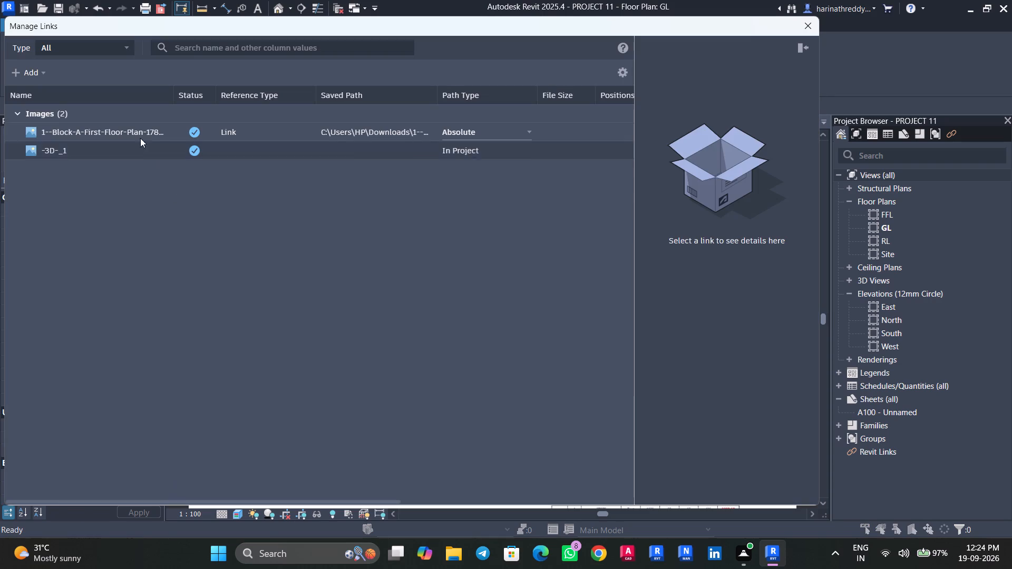
pyautogui.click(123, 126)
pyautogui.click(147, 72)
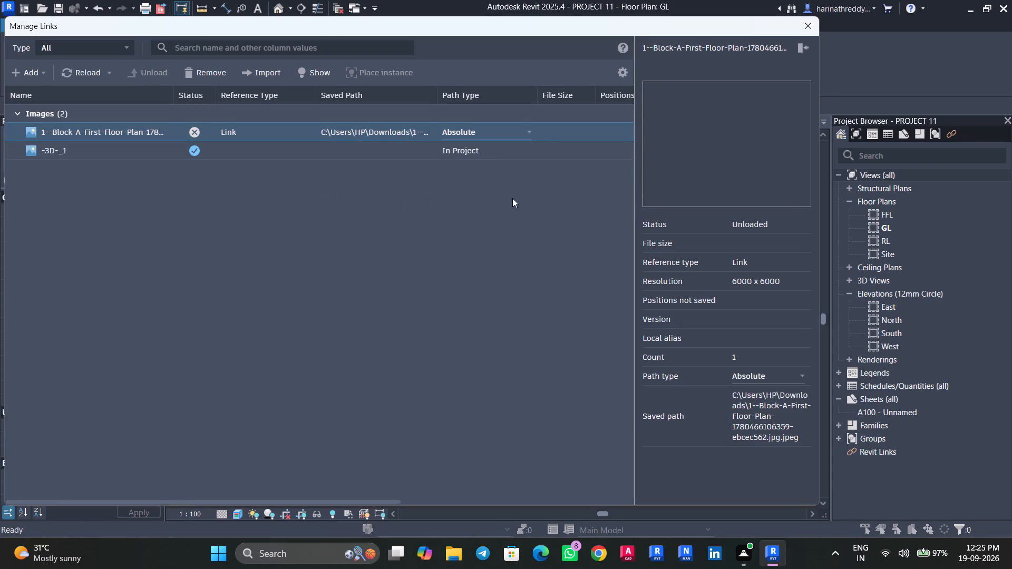
pyautogui.click(806, 27)
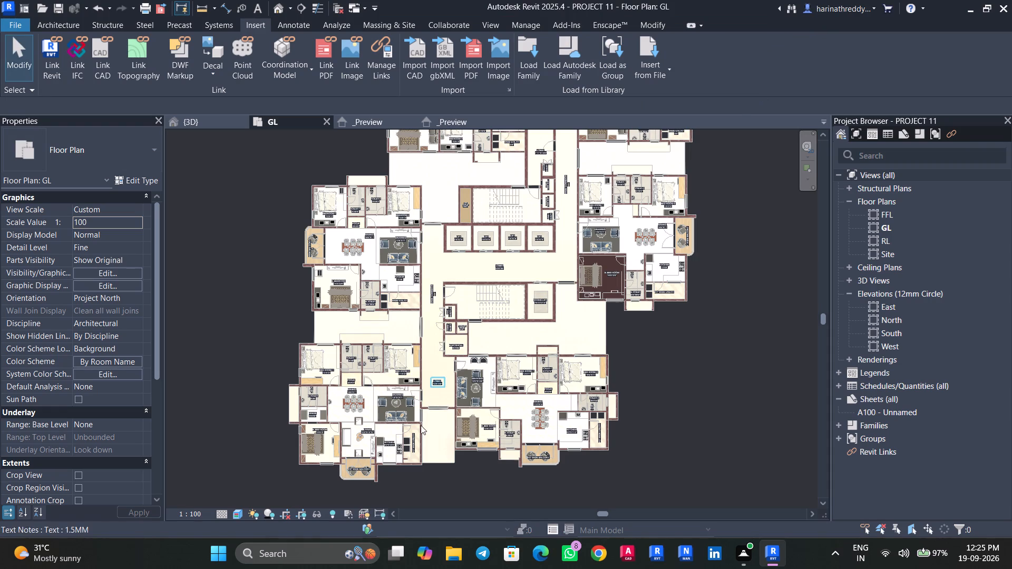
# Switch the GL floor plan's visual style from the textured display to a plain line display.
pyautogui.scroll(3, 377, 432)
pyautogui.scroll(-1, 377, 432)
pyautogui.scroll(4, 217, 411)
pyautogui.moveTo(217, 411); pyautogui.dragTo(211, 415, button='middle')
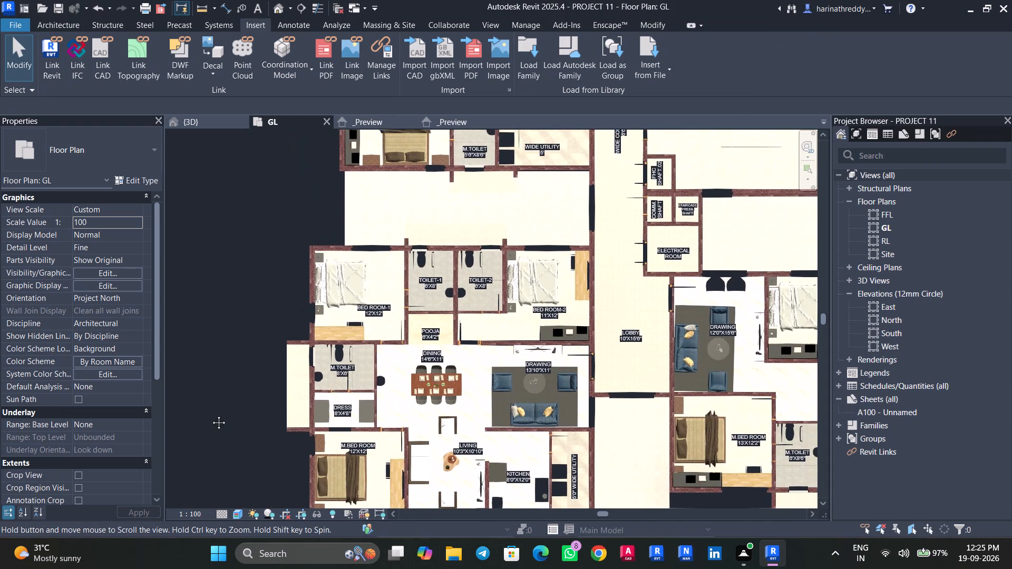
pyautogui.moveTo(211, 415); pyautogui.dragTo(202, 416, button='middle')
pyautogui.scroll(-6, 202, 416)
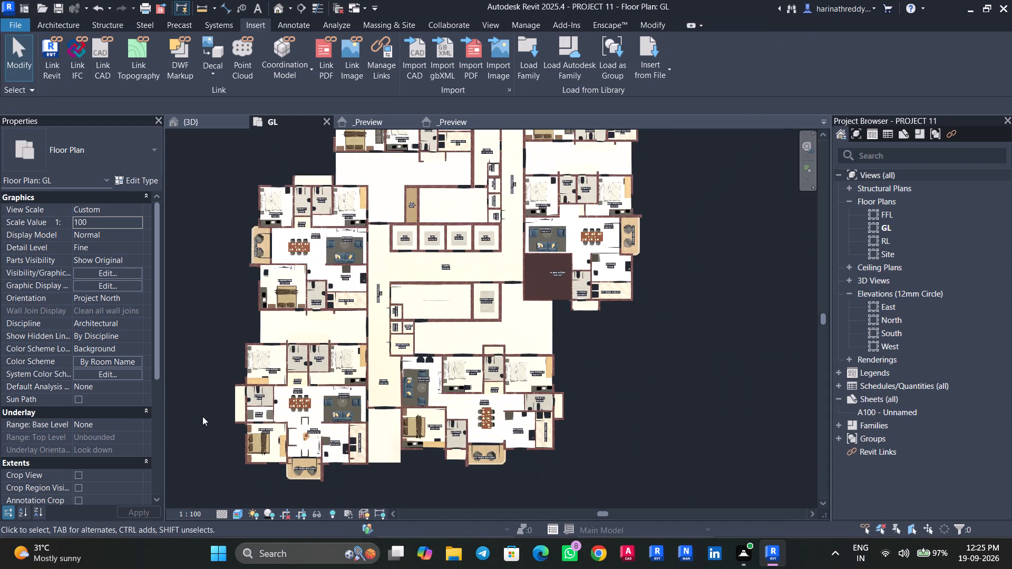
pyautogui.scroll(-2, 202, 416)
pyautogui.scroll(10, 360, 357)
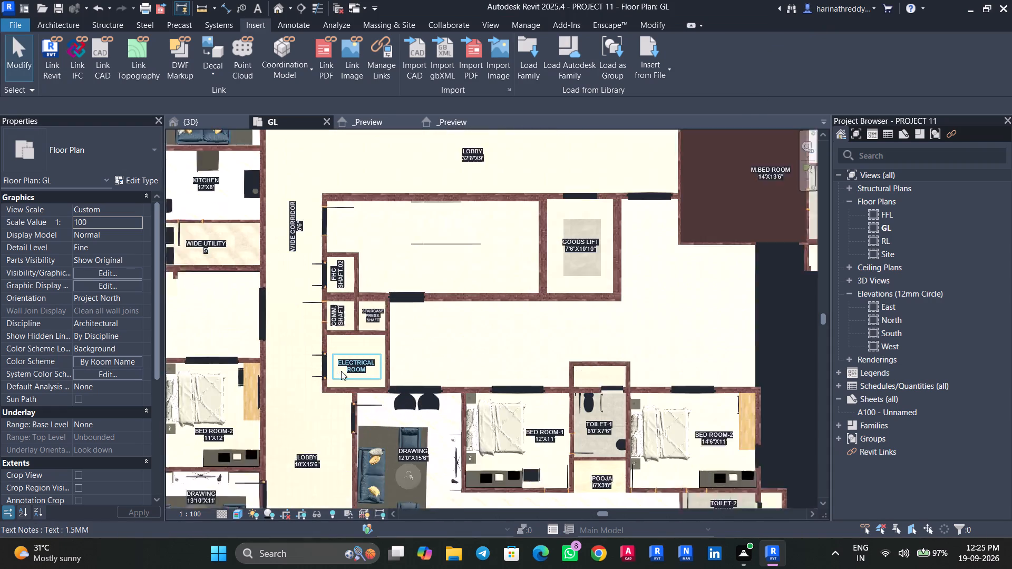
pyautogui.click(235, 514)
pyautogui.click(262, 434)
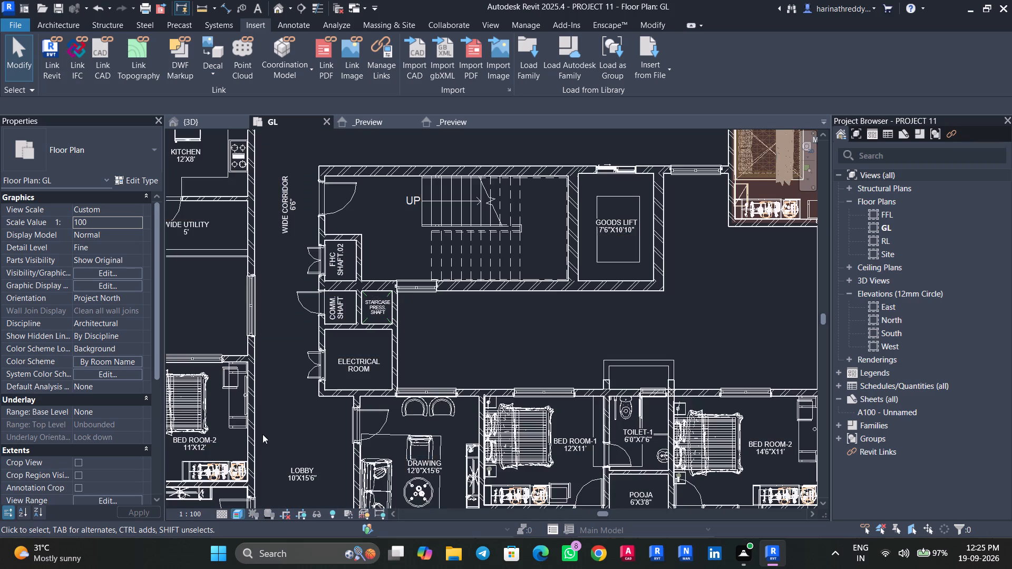
# Delete the placed room from the 14'X13'6" M.BED ROOM of the eastern flat beside the lobby.
pyautogui.scroll(-8, 273, 443)
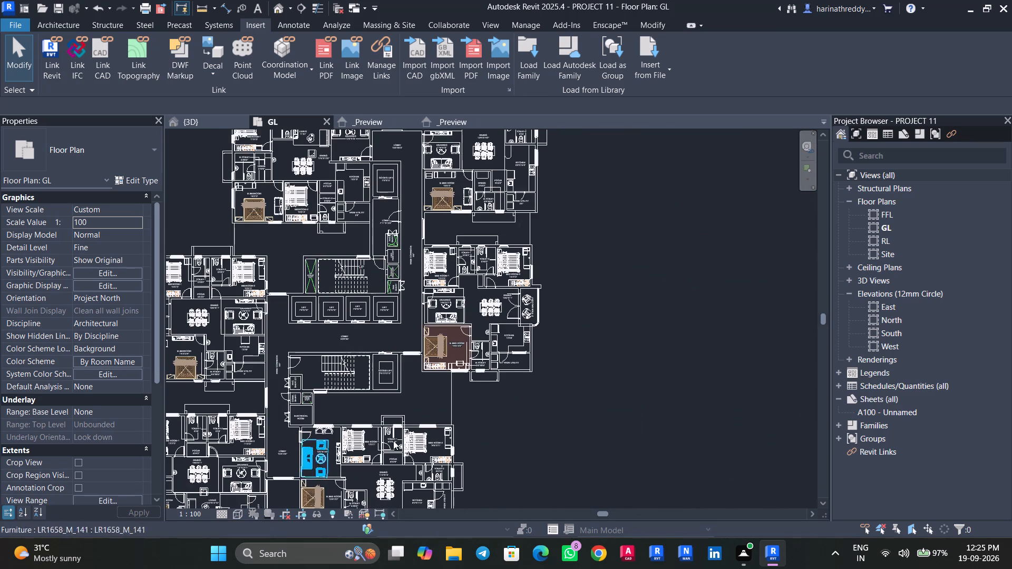
pyautogui.scroll(4, 452, 354)
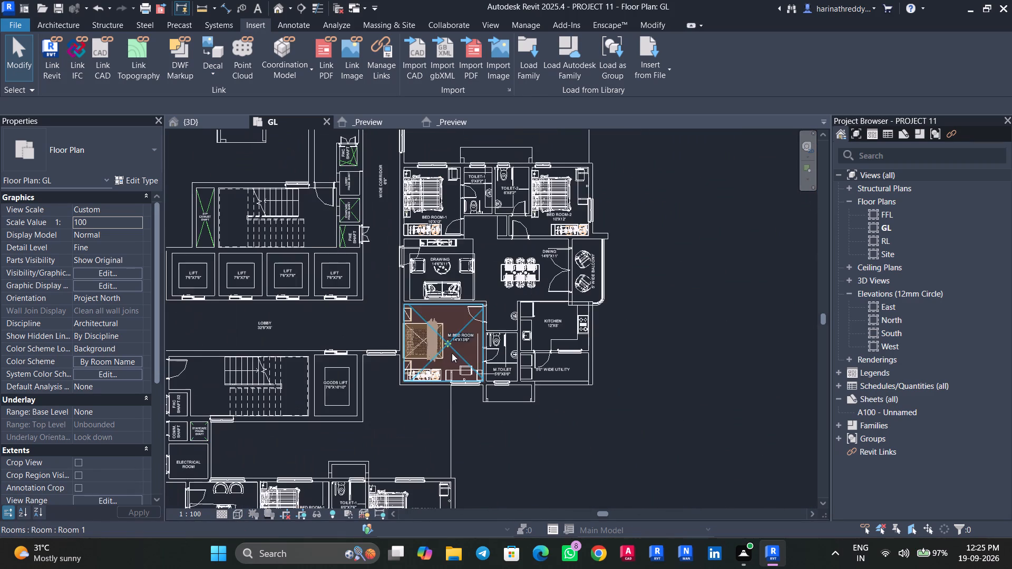
pyautogui.click(452, 354)
pyautogui.press('Delete')
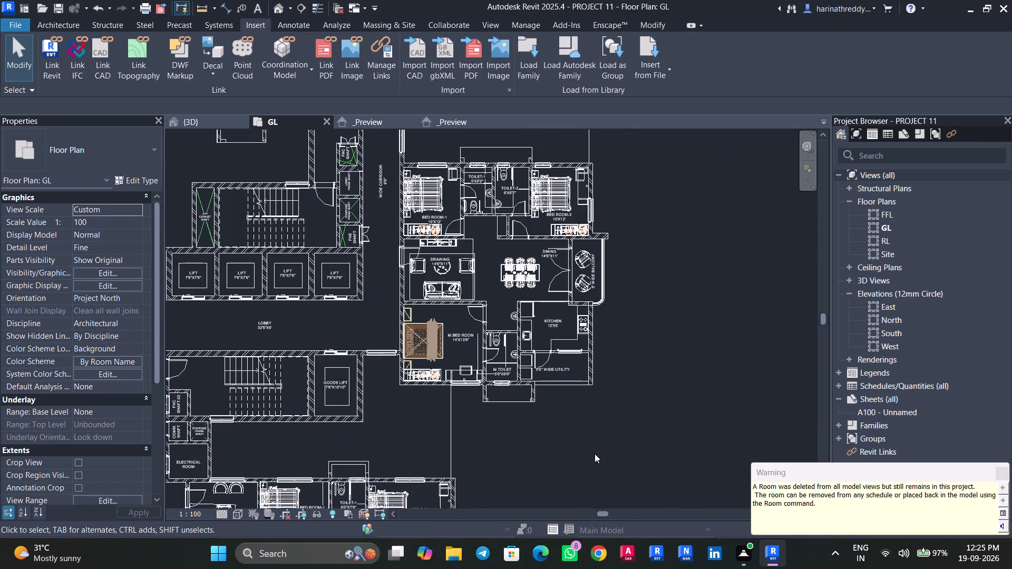
pyautogui.click(1002, 472)
# Remove the unloaded Block-A First-Floor-Plan image link from the project.
pyautogui.scroll(-9, 527, 424)
pyautogui.moveTo(543, 446); pyautogui.dragTo(564, 417, button='middle')
pyautogui.click(391, 58)
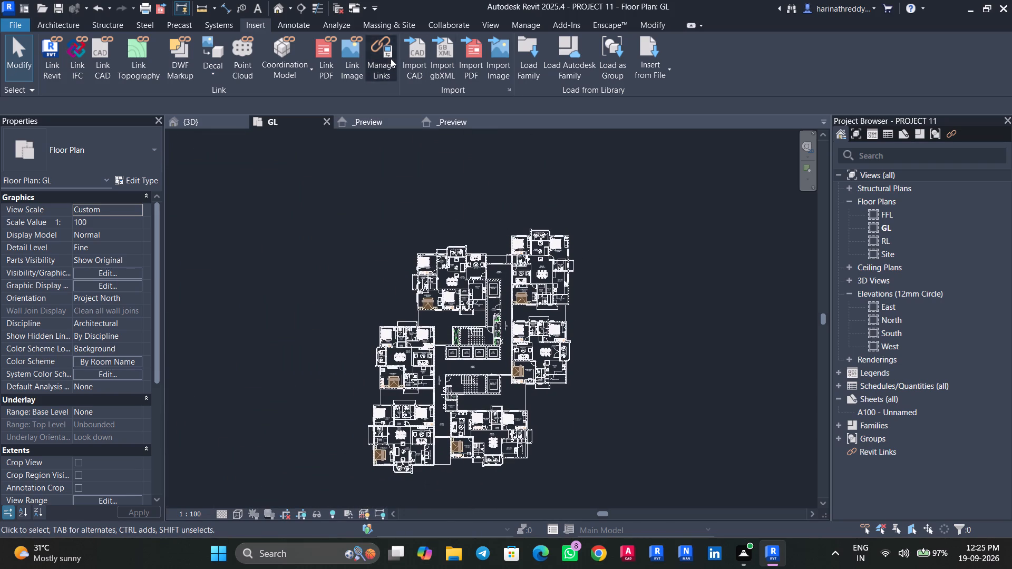
pyautogui.click(84, 133)
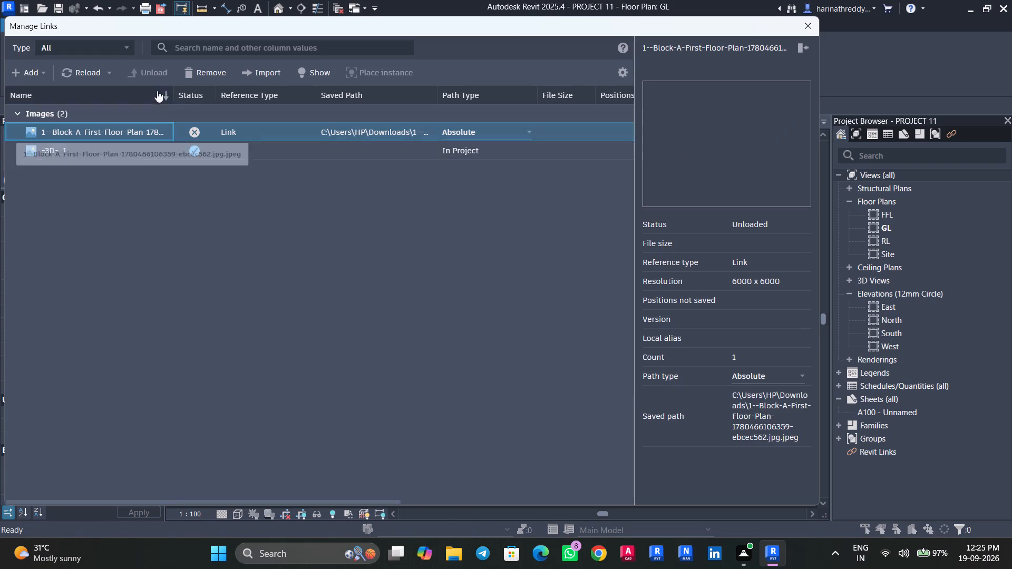
pyautogui.click(204, 78)
pyautogui.click(474, 312)
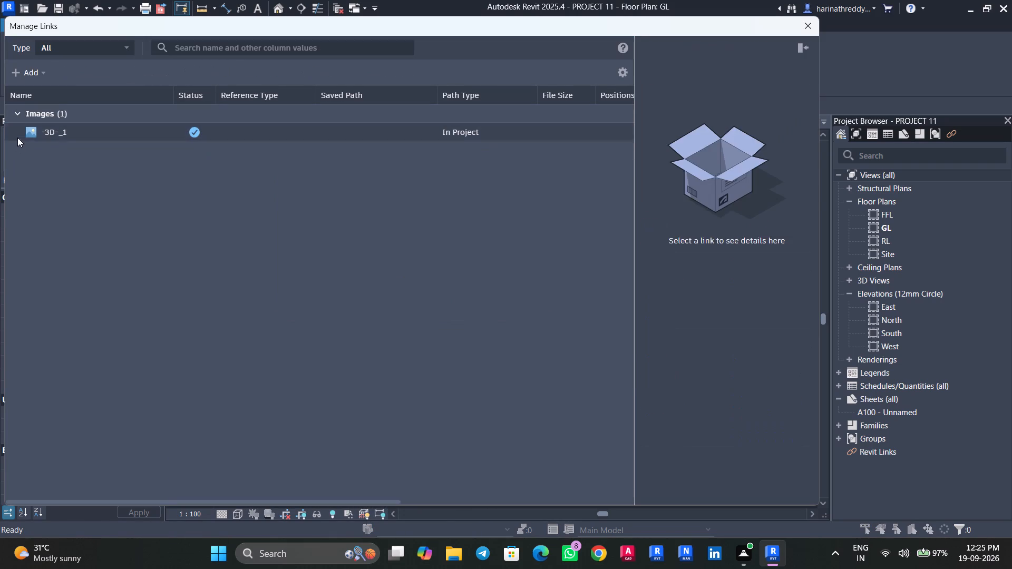
pyautogui.click(31, 133)
pyautogui.click(808, 32)
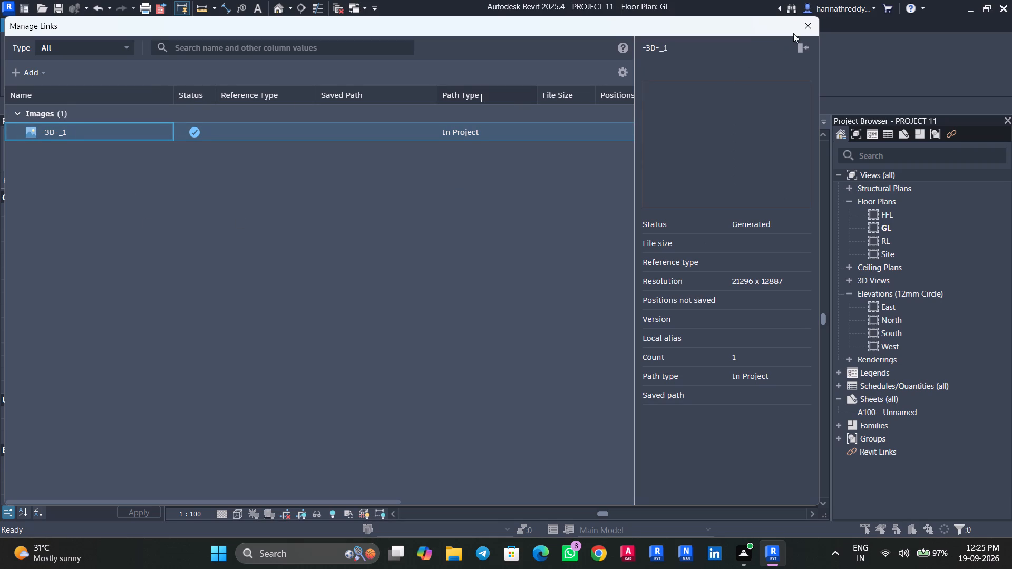
pyautogui.click(812, 24)
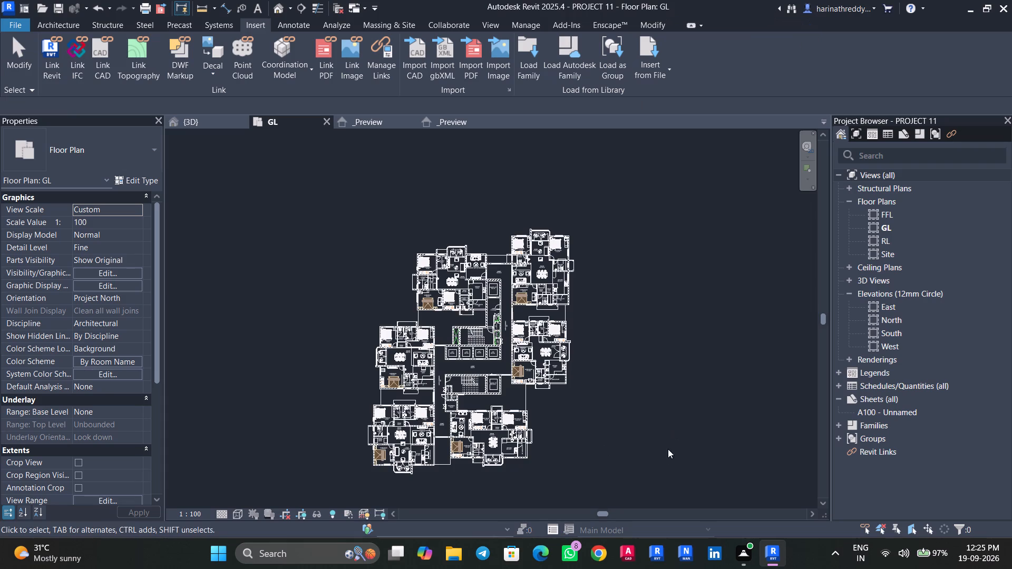
# Return the GL floor plan to the textured visual style and set its detail level to Fine.
pyautogui.scroll(4, 601, 439)
pyautogui.scroll(-2, 601, 439)
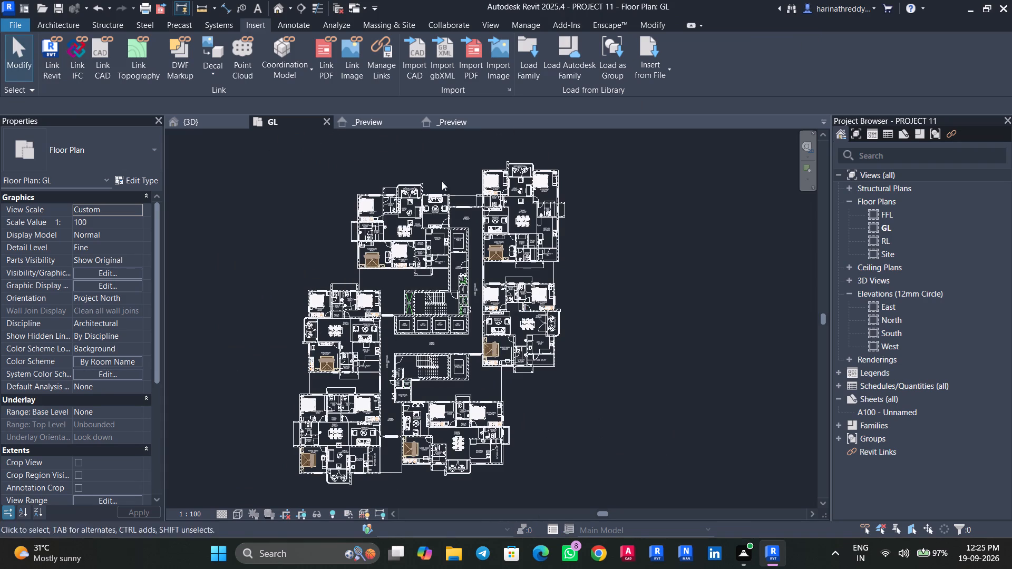
pyautogui.scroll(6, 303, 339)
pyautogui.scroll(3, 257, 381)
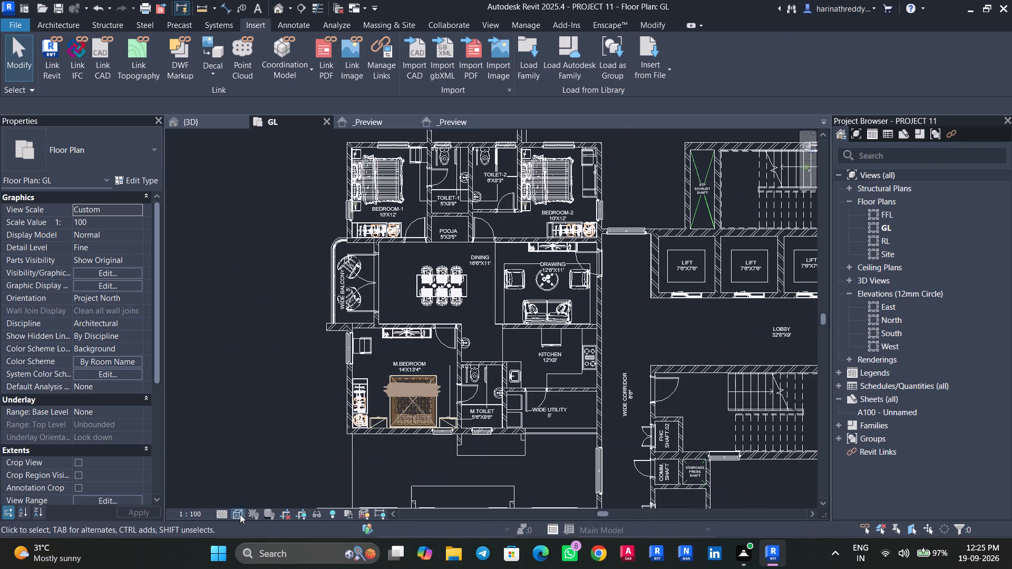
pyautogui.click(240, 514)
pyautogui.click(242, 501)
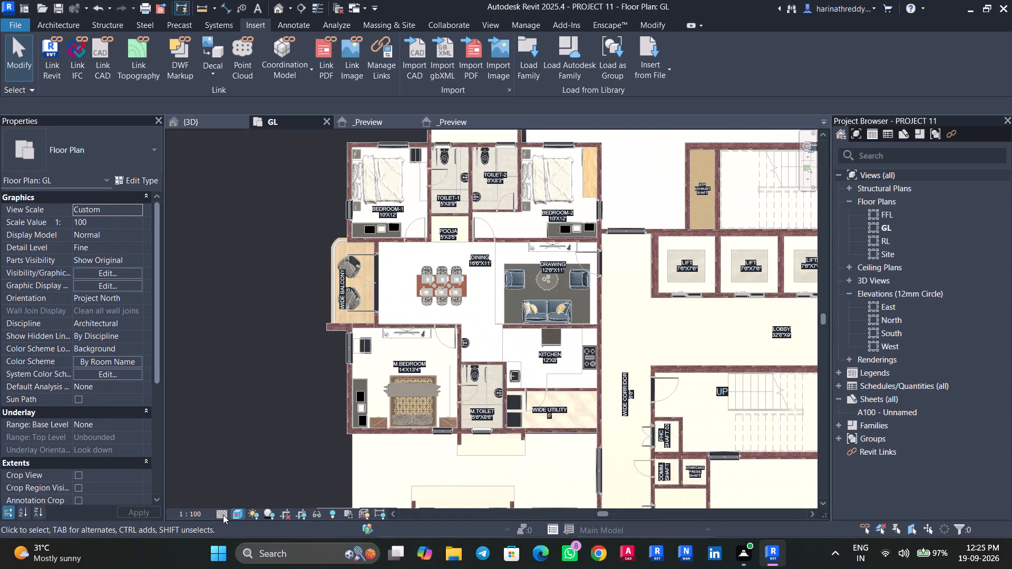
pyautogui.click(223, 515)
pyautogui.click(229, 503)
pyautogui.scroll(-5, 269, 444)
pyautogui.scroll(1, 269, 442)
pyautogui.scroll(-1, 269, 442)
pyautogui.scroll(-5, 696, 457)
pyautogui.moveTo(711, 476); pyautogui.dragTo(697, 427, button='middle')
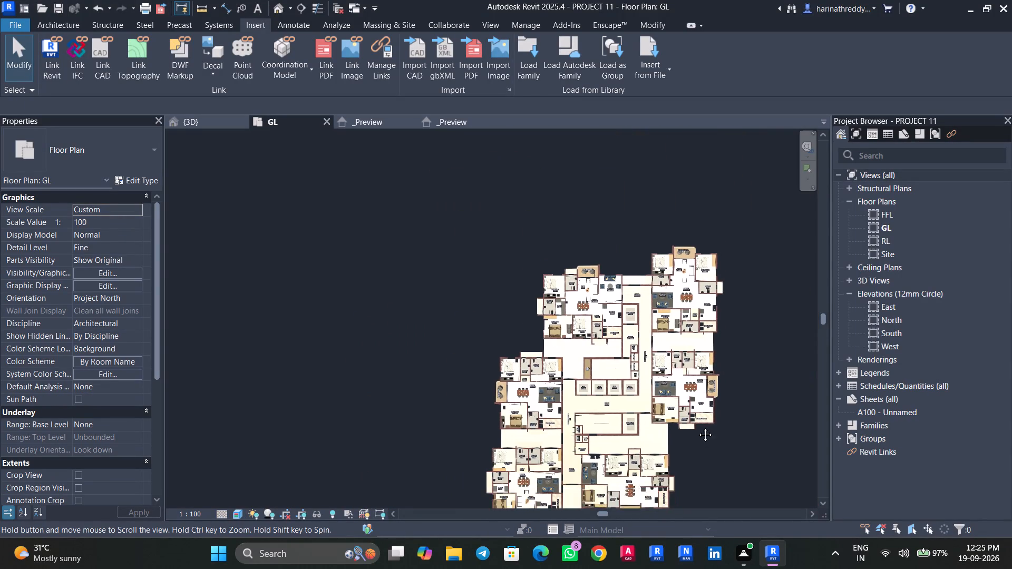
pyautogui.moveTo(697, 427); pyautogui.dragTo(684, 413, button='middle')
# Switch to File Explorer and look through the recent files for the title block family.
pyautogui.click(461, 552)
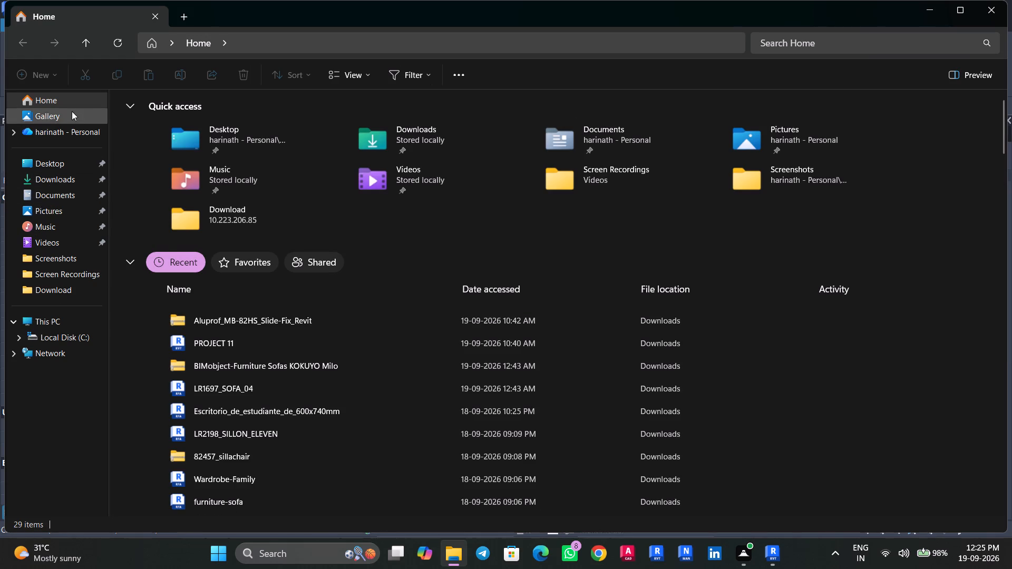
pyautogui.scroll(-3, 267, 331)
pyautogui.scroll(-4, 240, 284)
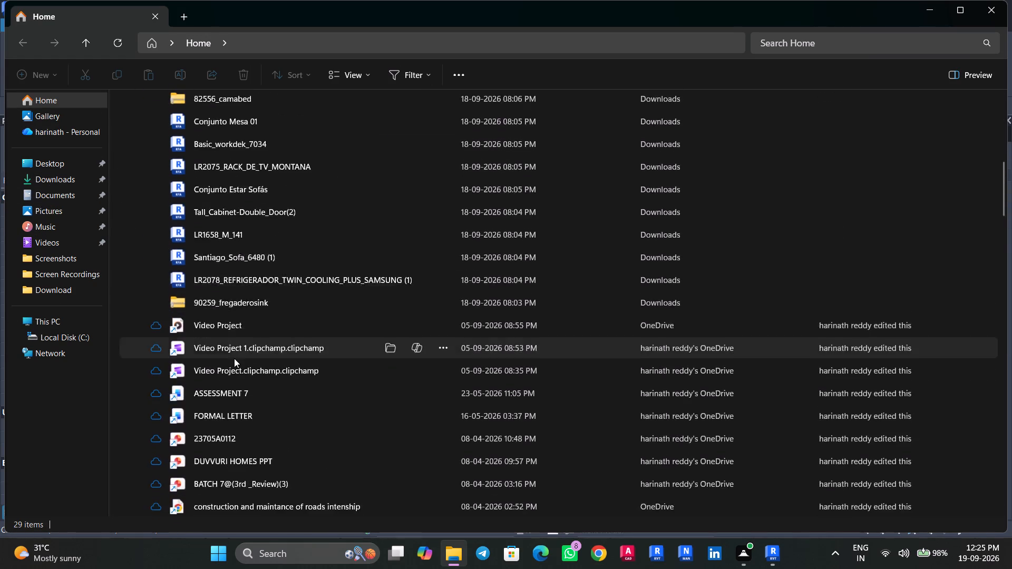
pyautogui.scroll(-8, 234, 358)
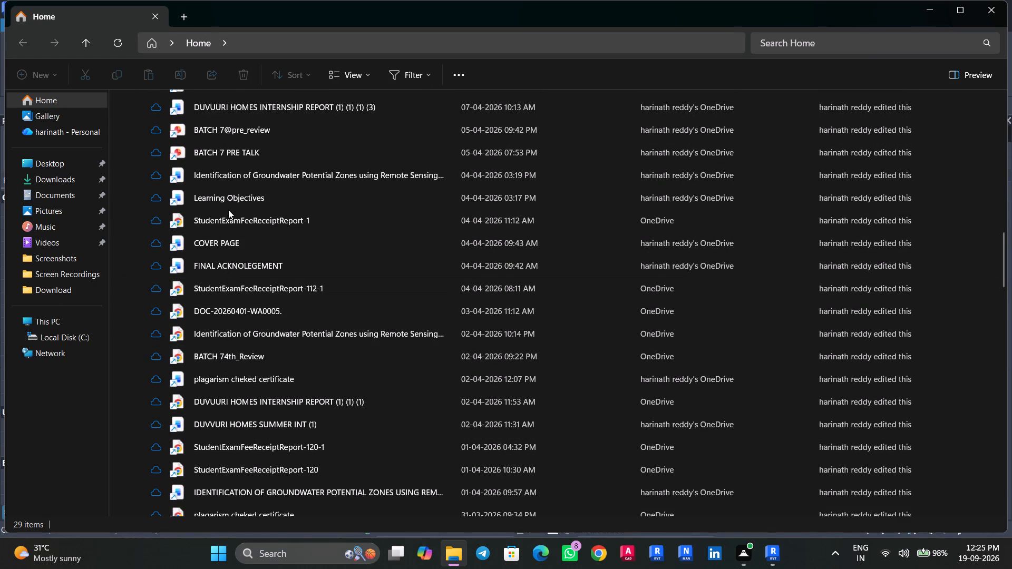
pyautogui.scroll(4, 233, 253)
pyautogui.scroll(8, 240, 295)
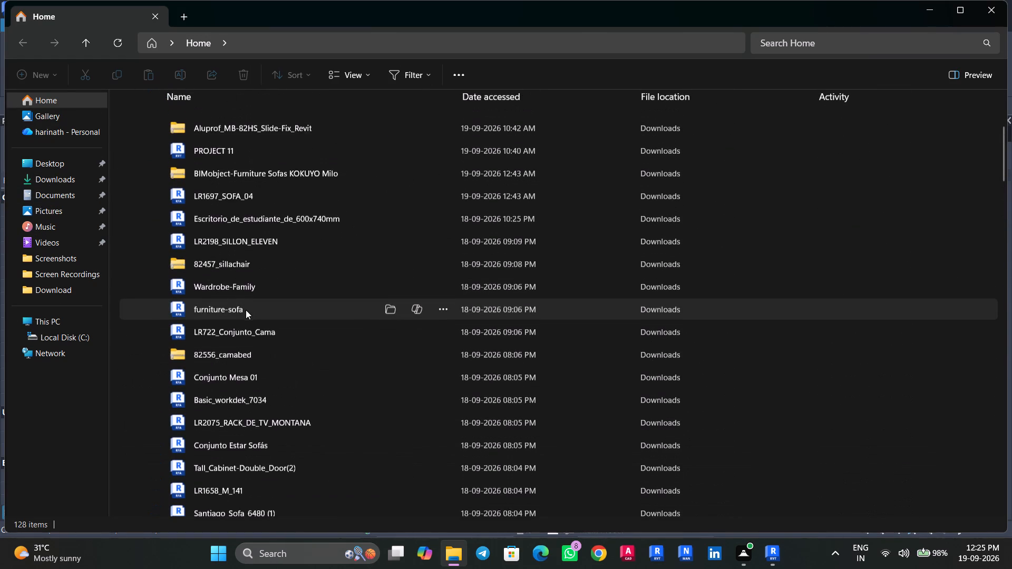
pyautogui.scroll(-1, 246, 303)
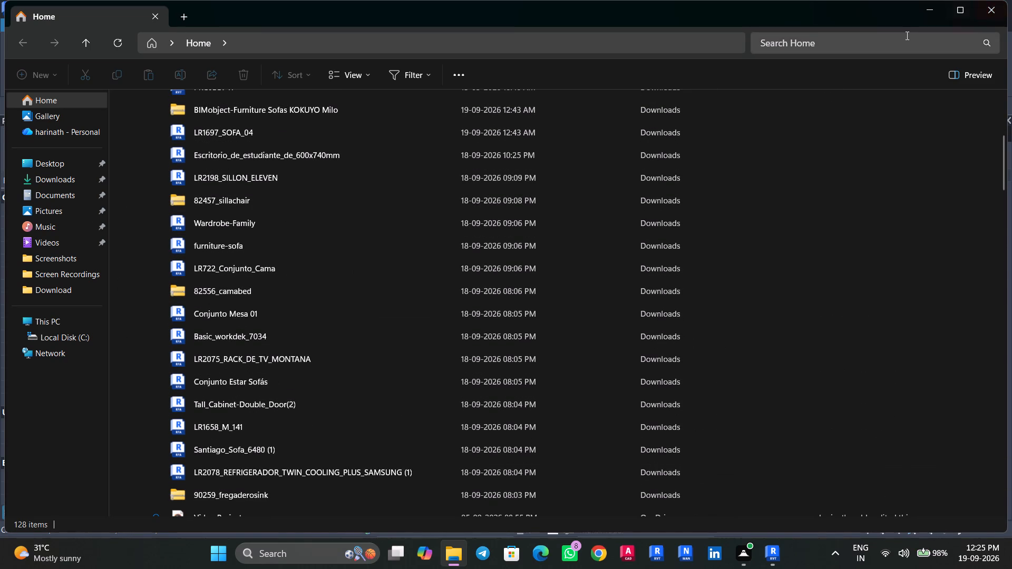
# Search the files for FINAL TITLE, open the FINAL TITLE BLOCK family in Revit and close File Explorer.
pyautogui.click(906, 35)
pyautogui.write('FIB')
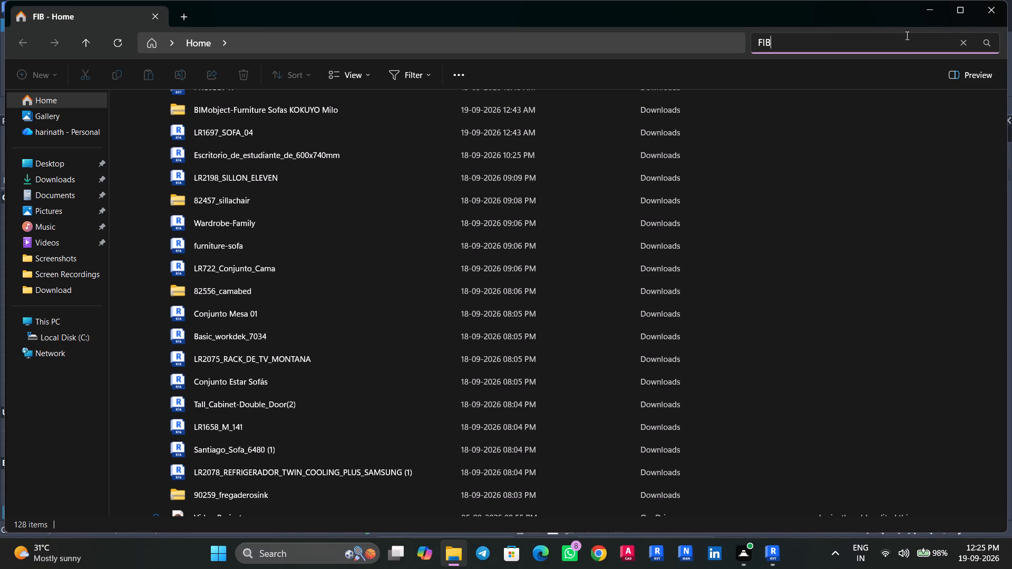
pyautogui.press('BackSpace')
pyautogui.write('NAL')
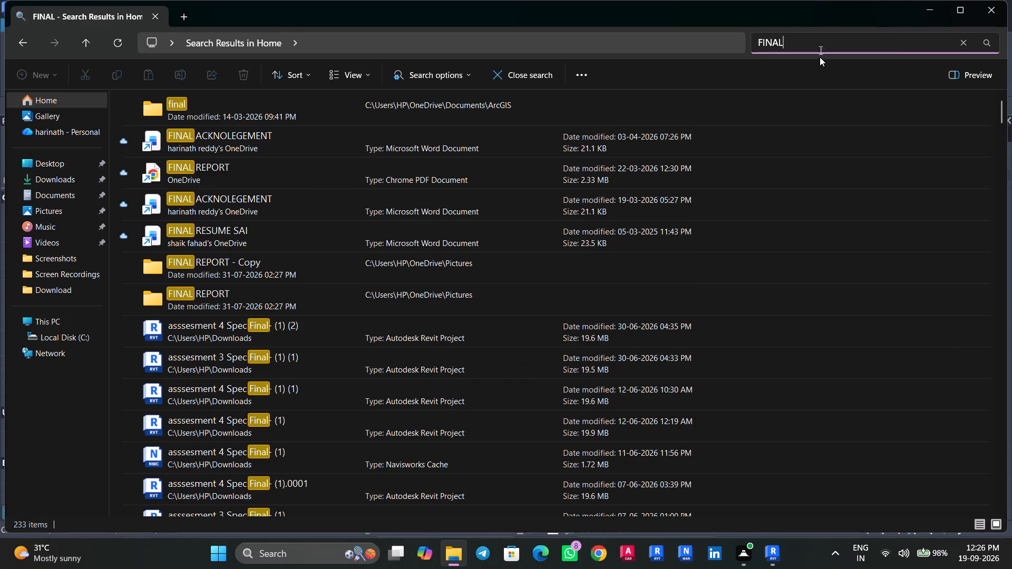
pyautogui.press('space')
pyautogui.write('TITLE')
pyautogui.doubleClick(317, 113)
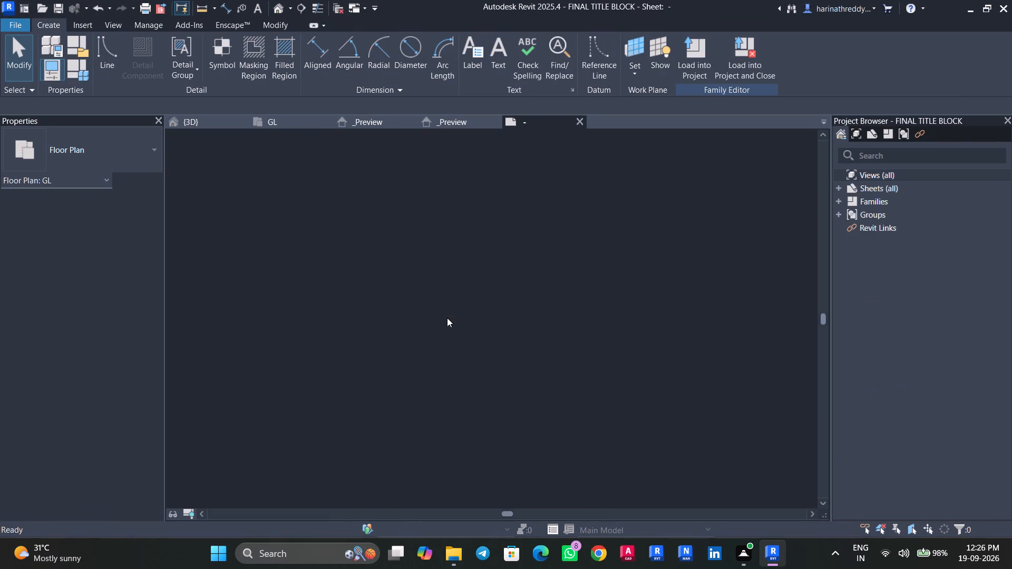
pyautogui.click(507, 443)
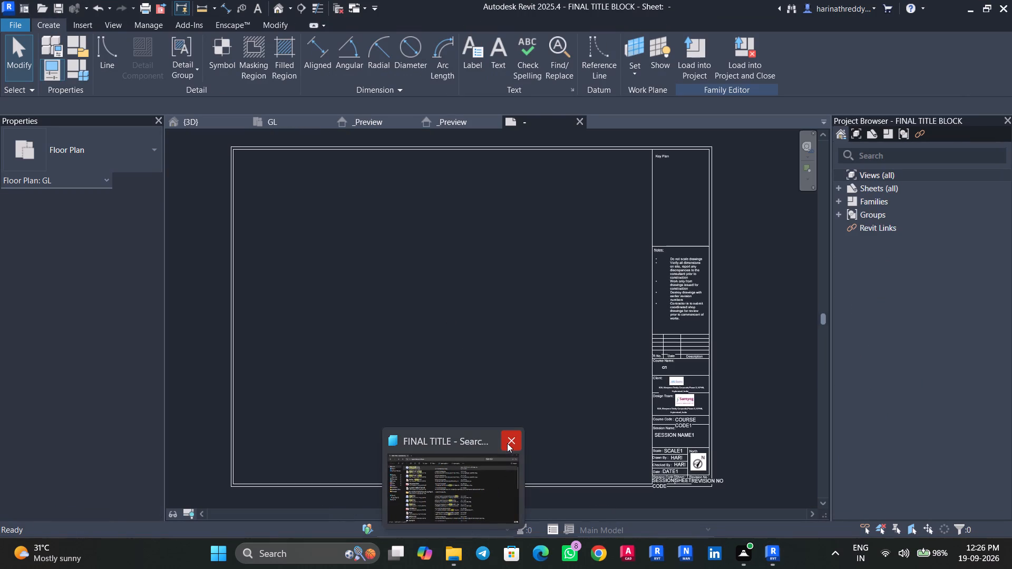
# Load the FINAL TITLE BLOCK family into PROJECT 11.rvt only.
pyautogui.click(692, 65)
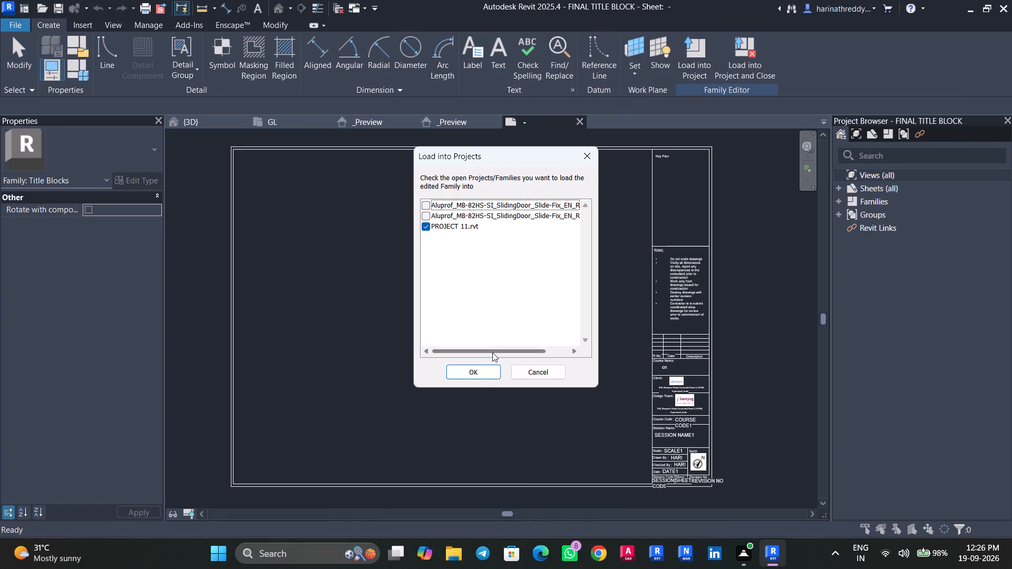
pyautogui.click(484, 371)
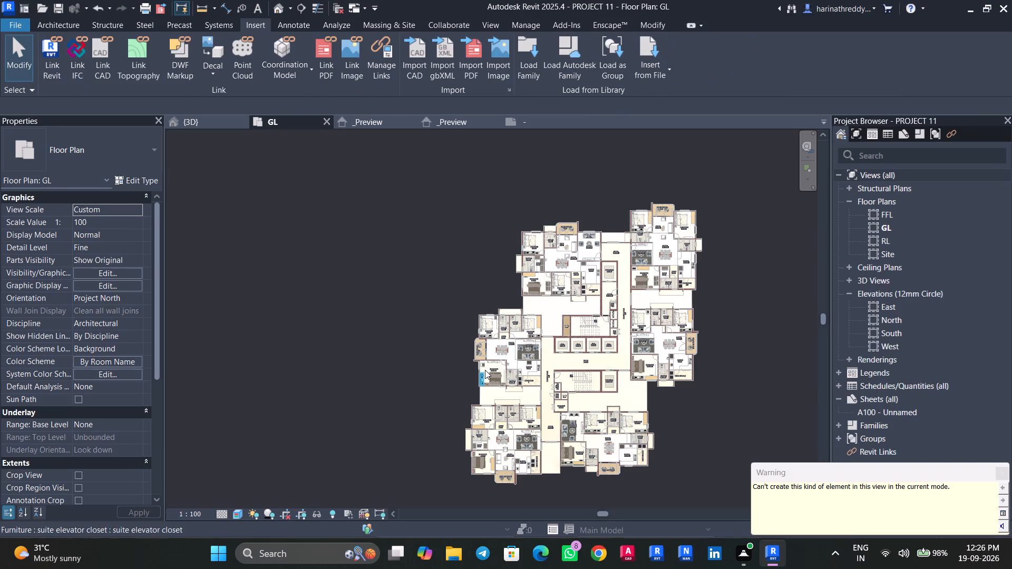
pyautogui.click(1002, 475)
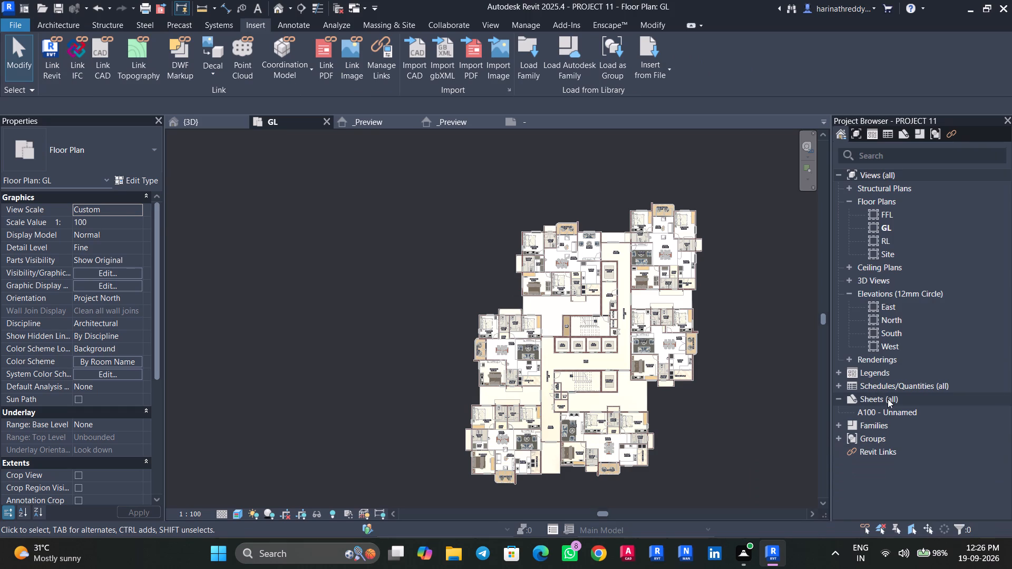
# Create a new sheet in PROJECT 11 using the FINAL TITLE BLOCK titleblock.
pyautogui.click(888, 399)
pyautogui.rightClick(888, 399)
pyautogui.click(884, 409)
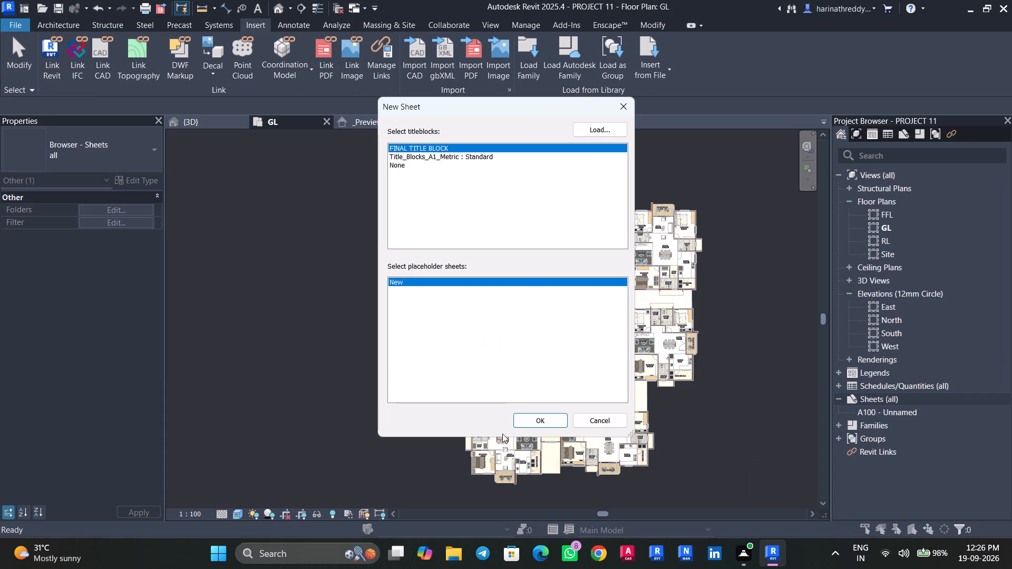
pyautogui.click(524, 423)
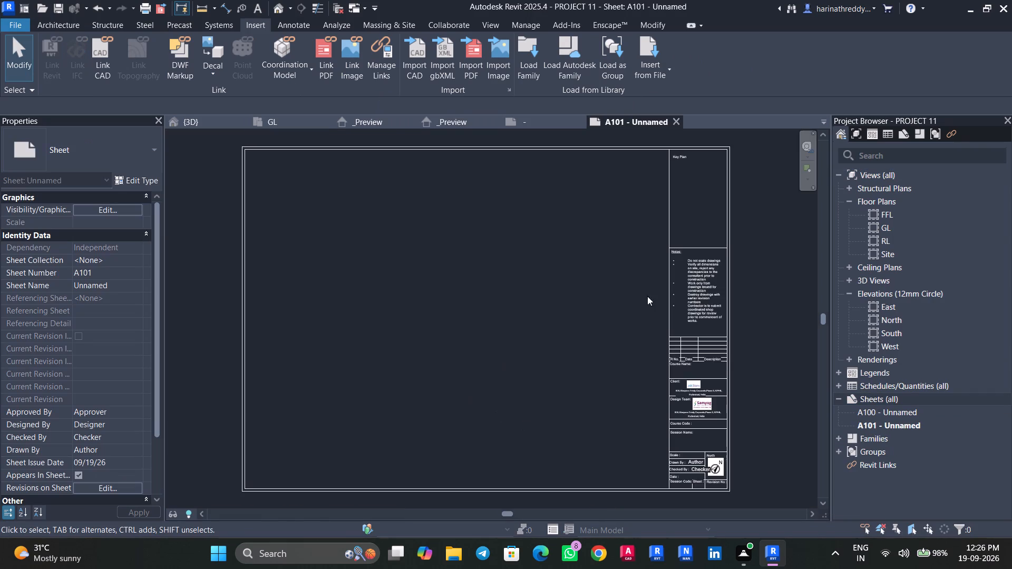
# Place the GL floor plan on sheet A101.
pyautogui.moveTo(886, 227); pyautogui.dragTo(475, 282)
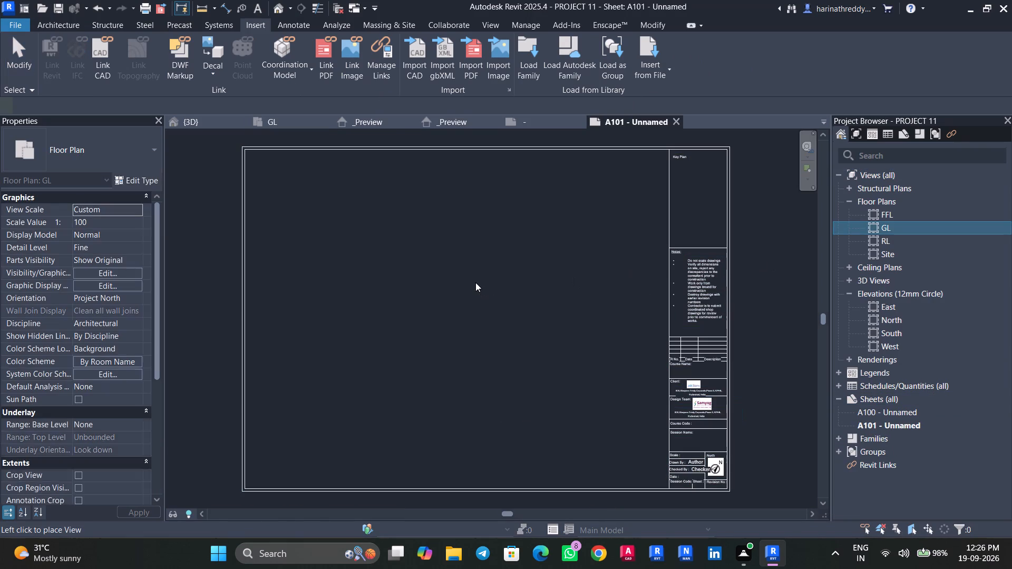
pyautogui.scroll(1, 474, 284)
pyautogui.scroll(-2, 474, 284)
pyautogui.click(473, 284)
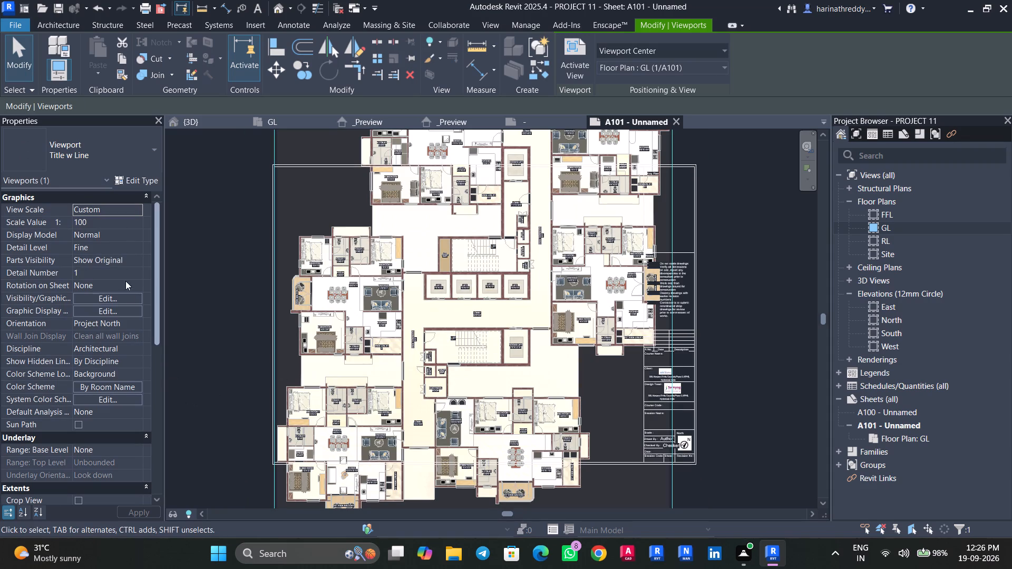
# Set the GL viewport's scale value to 200 and move the viewport inside the title block's drawing area.
pyautogui.click(120, 223)
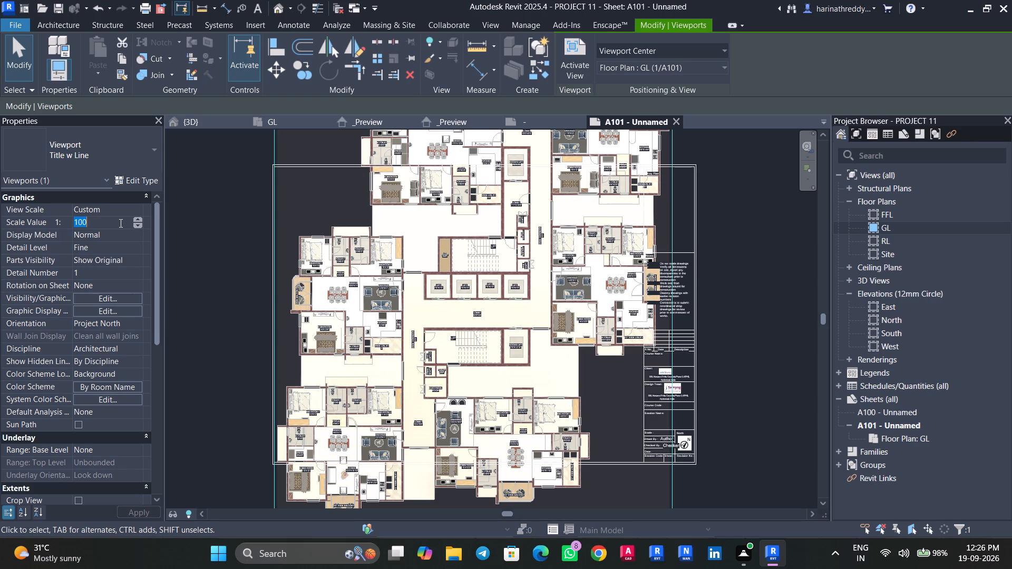
pyautogui.write('200')
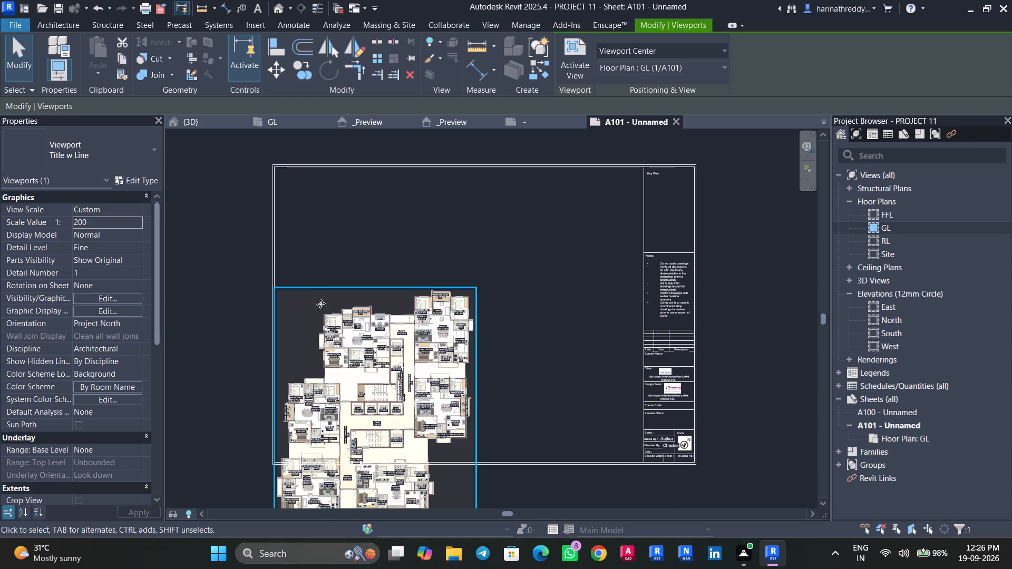
pyautogui.moveTo(327, 303); pyautogui.dragTo(396, 194)
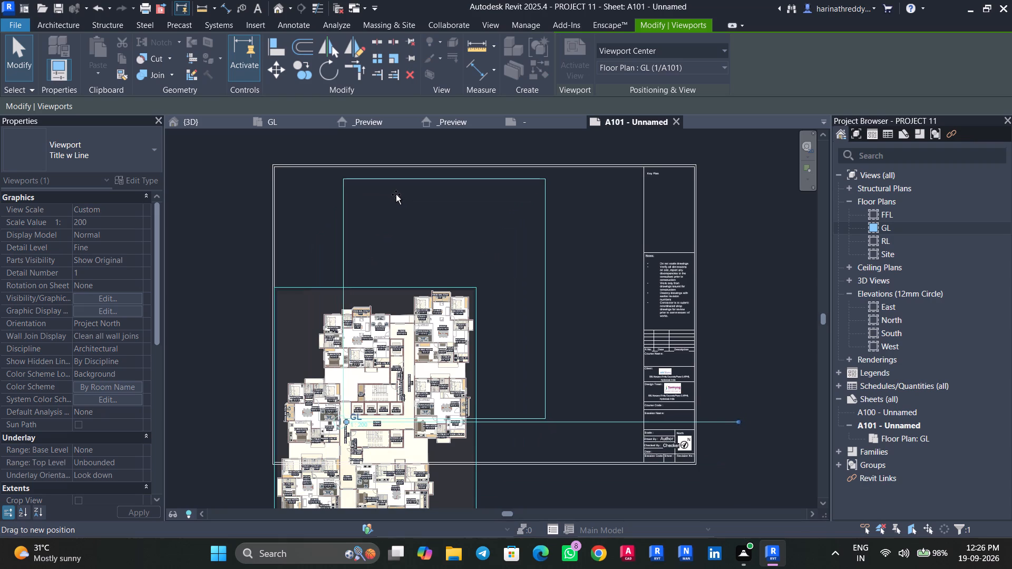
pyautogui.moveTo(396, 194); pyautogui.dragTo(377, 195)
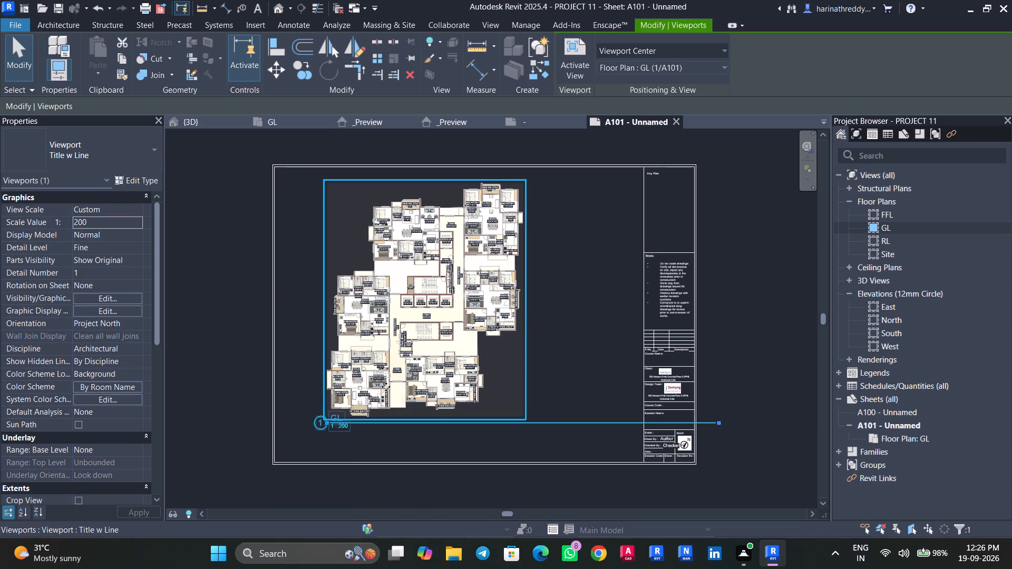
# Examine the room labels and overall fit of the GL plan on sheet A101.
pyautogui.scroll(11, 393, 395)
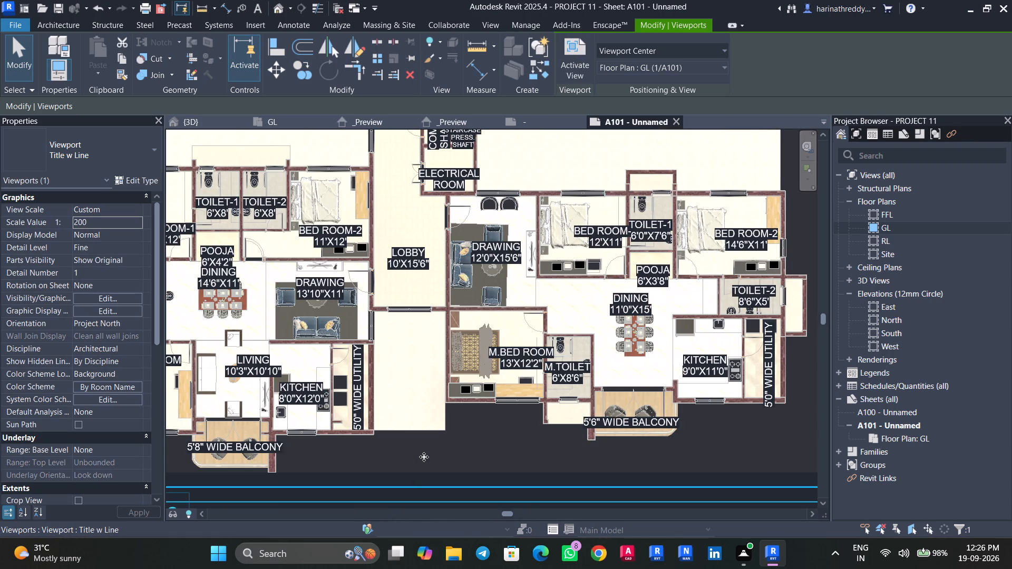
pyautogui.scroll(3, 424, 457)
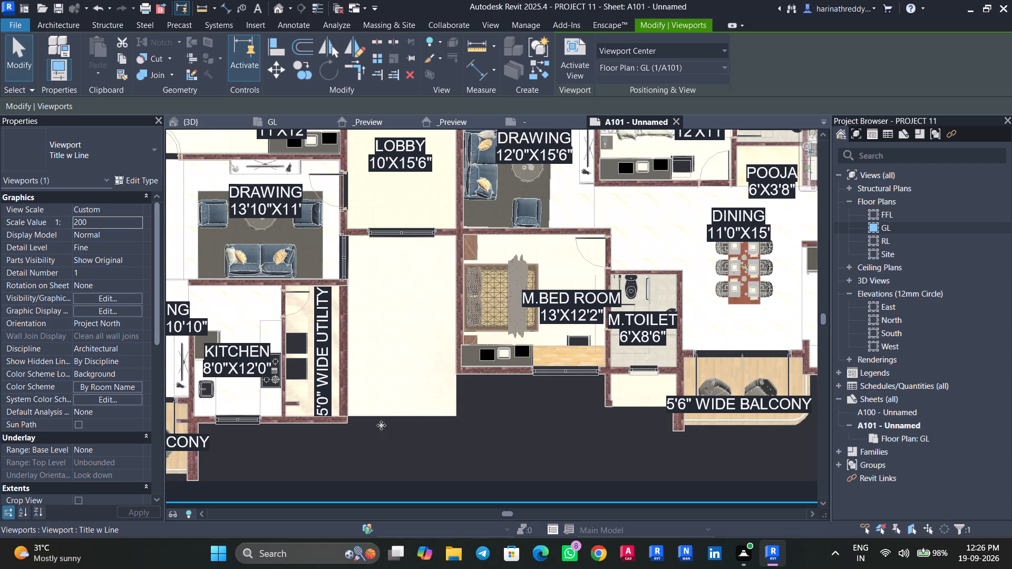
pyautogui.scroll(-4, 320, 380)
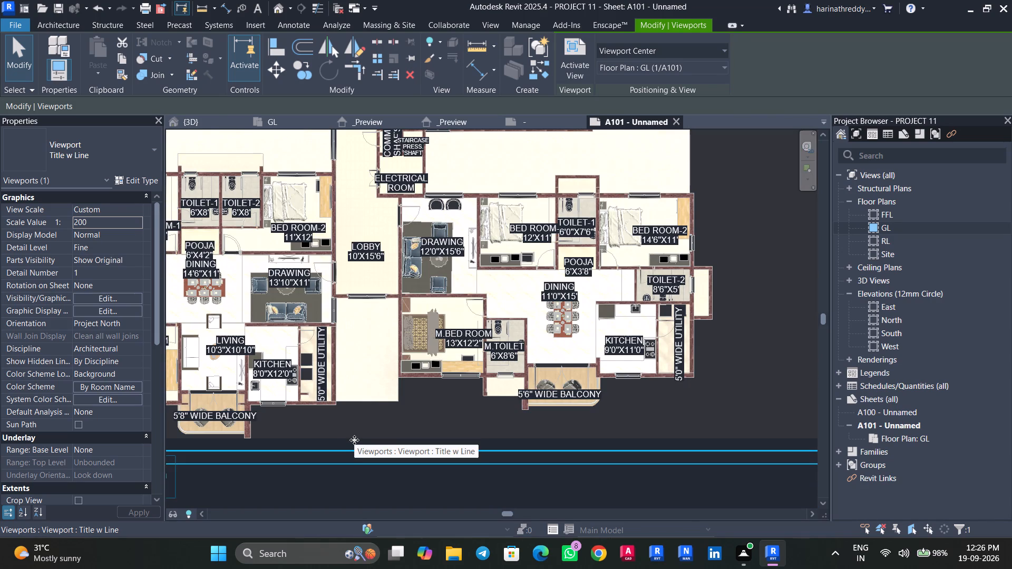
pyautogui.scroll(-5, 354, 440)
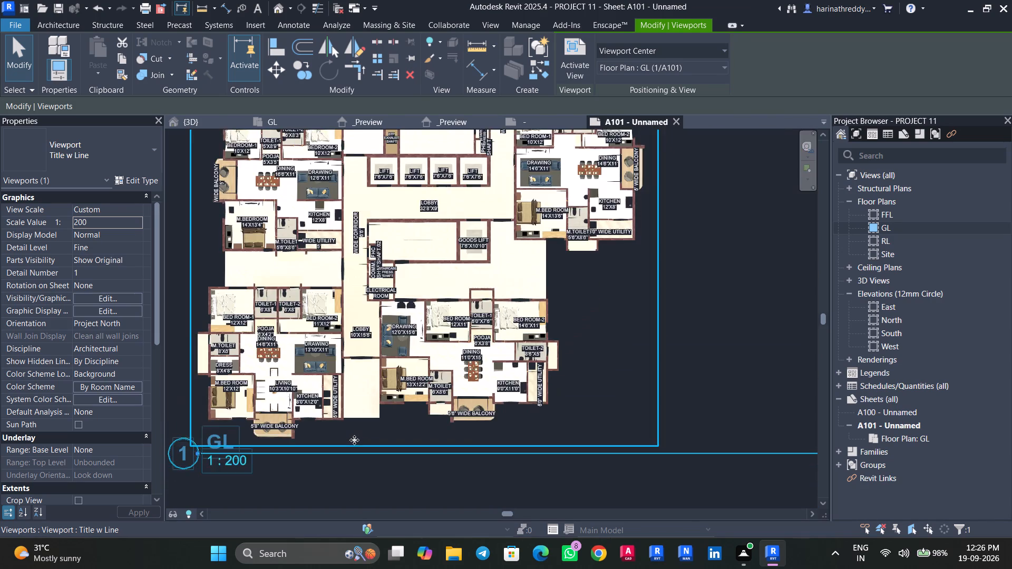
pyautogui.scroll(-6, 354, 440)
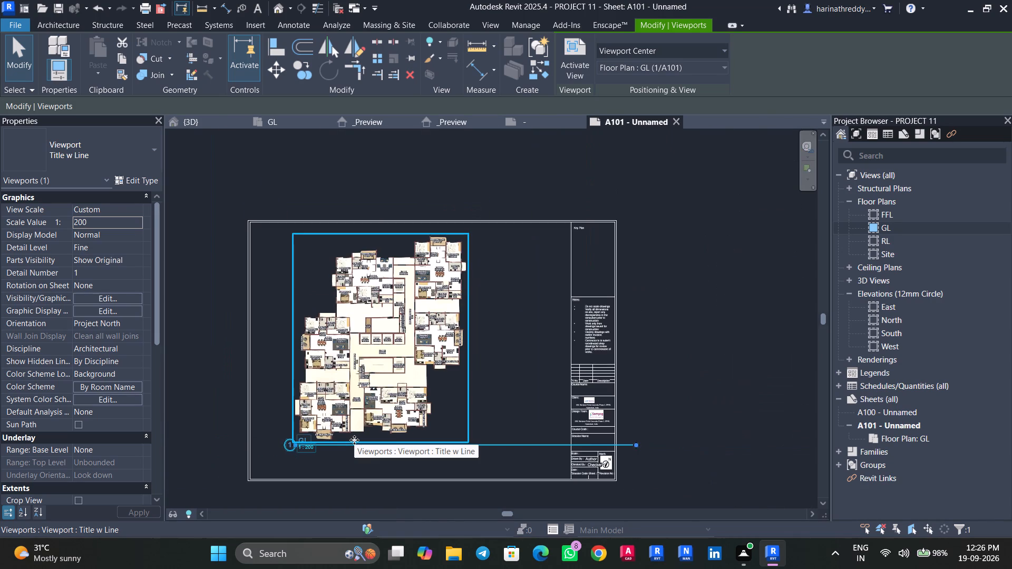
pyautogui.scroll(2, 354, 440)
# Save the project.
pyautogui.hotkey('ctrl', 's')
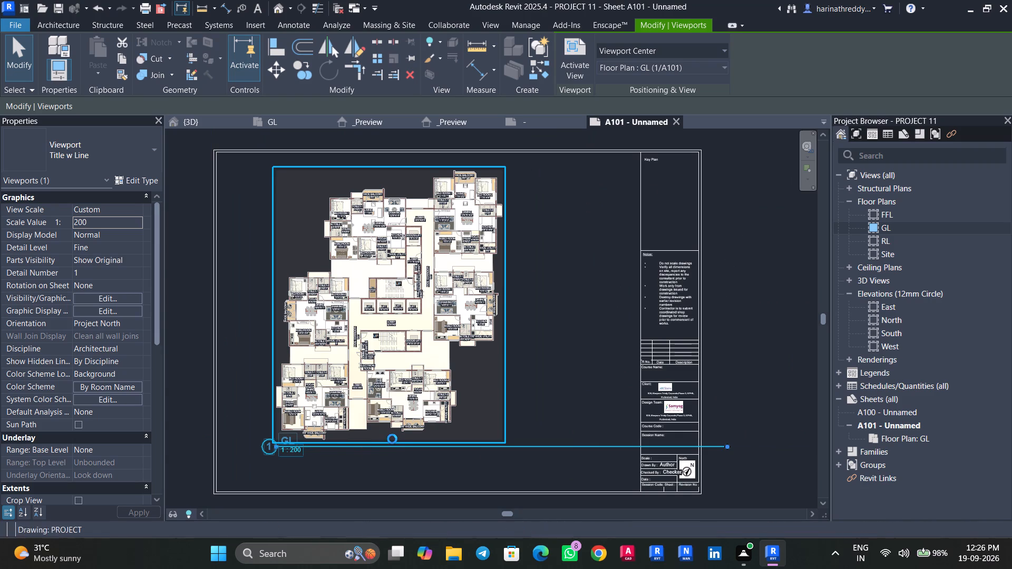
# Open the GL floor plan view and set its scale value to 100.
pyautogui.doubleClick(887, 228)
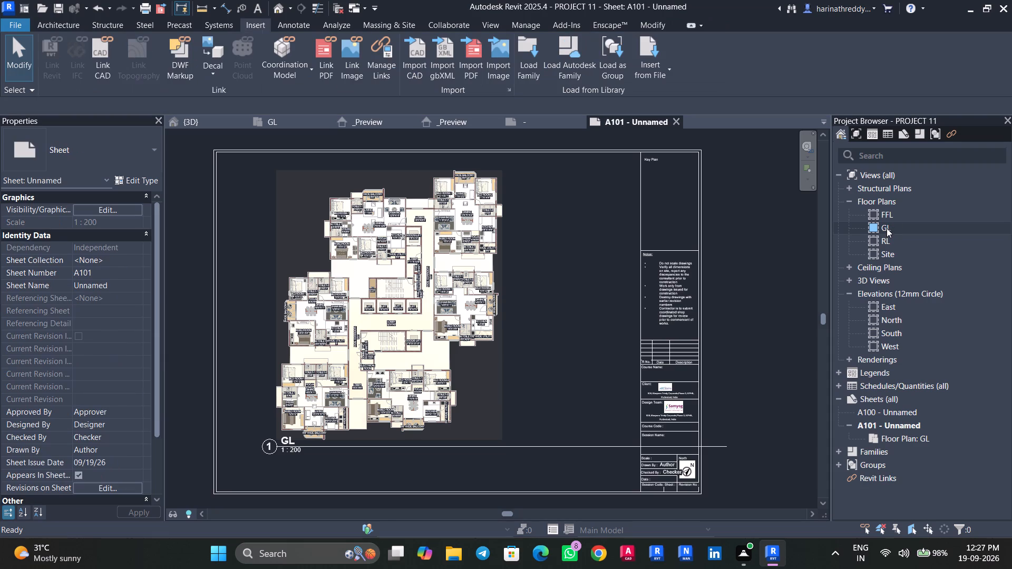
pyautogui.scroll(6, 707, 415)
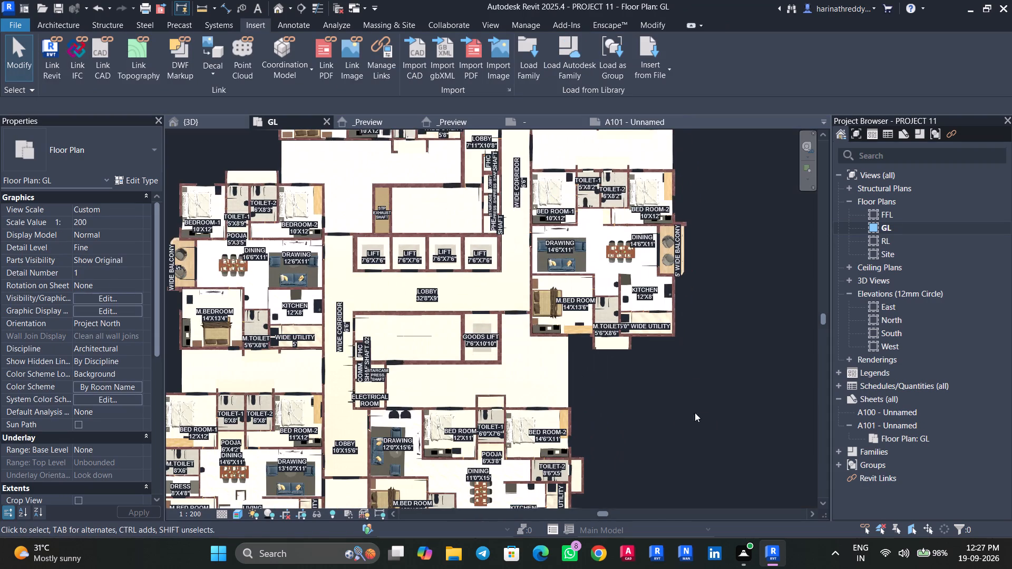
pyautogui.scroll(3, 659, 413)
pyautogui.click(95, 224)
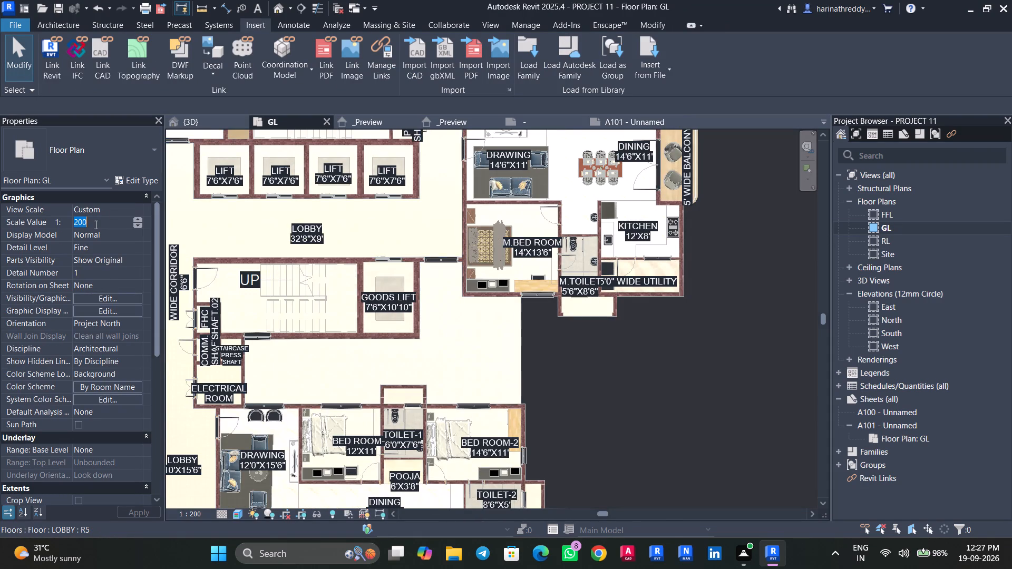
pyautogui.write('100')
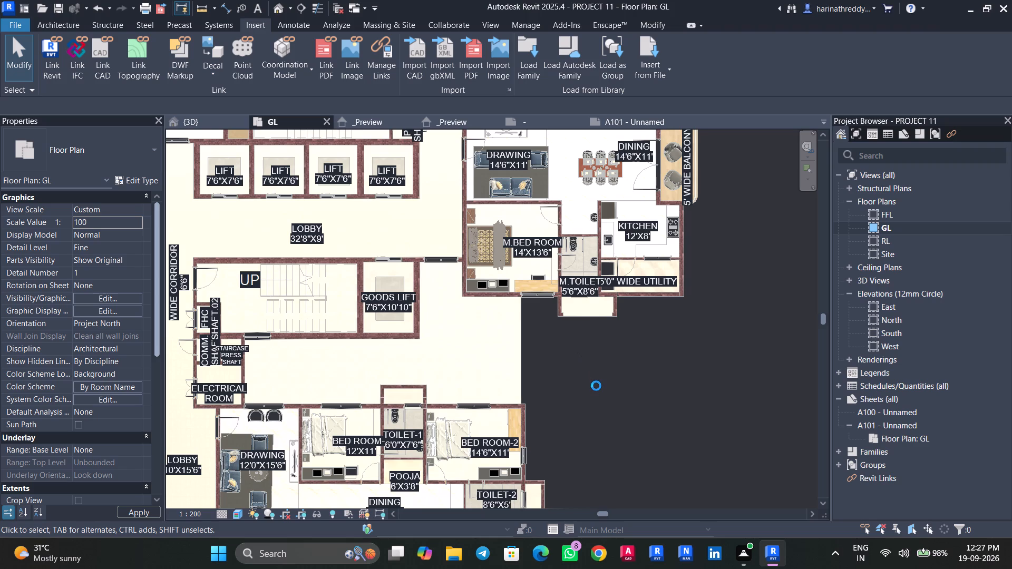
# Export the current GL view to PDF as PROJECT 11 on ISO A4, centred and fit to page, without saving the settings.
pyautogui.scroll(-7, 596, 386)
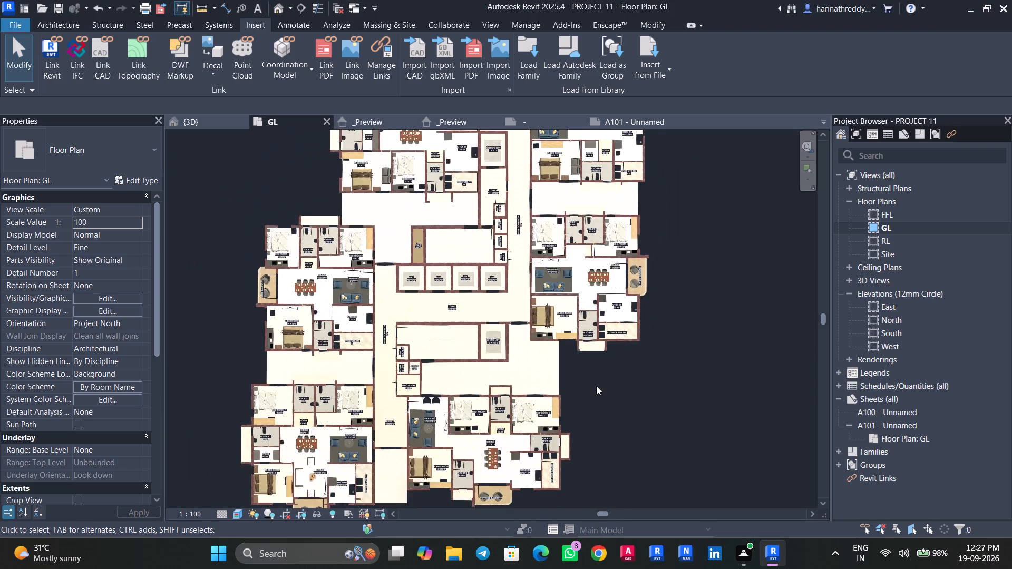
pyautogui.moveTo(600, 403); pyautogui.dragTo(607, 418, button='middle')
pyautogui.scroll(-1, 607, 418)
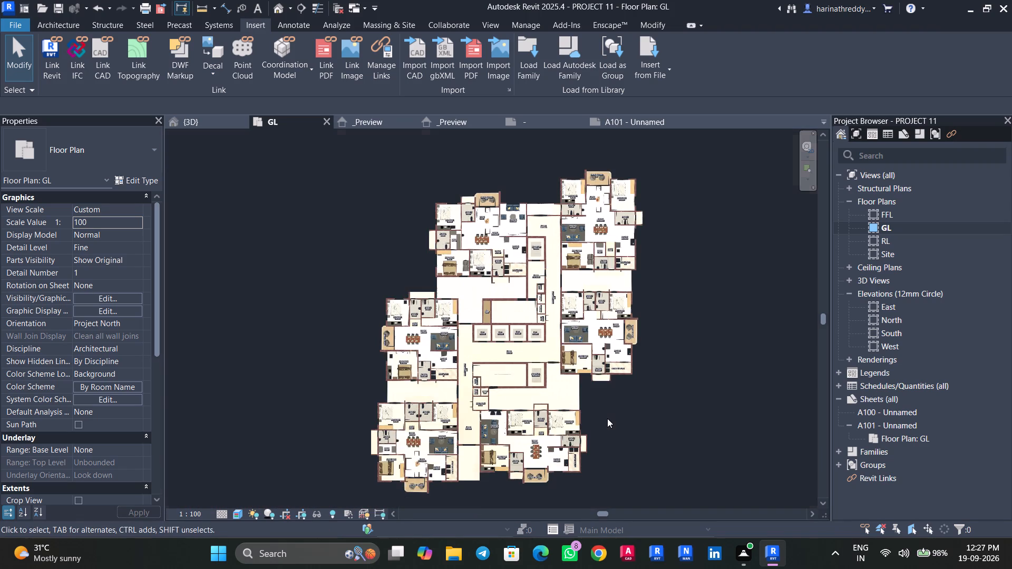
pyautogui.middleClick(607, 418)
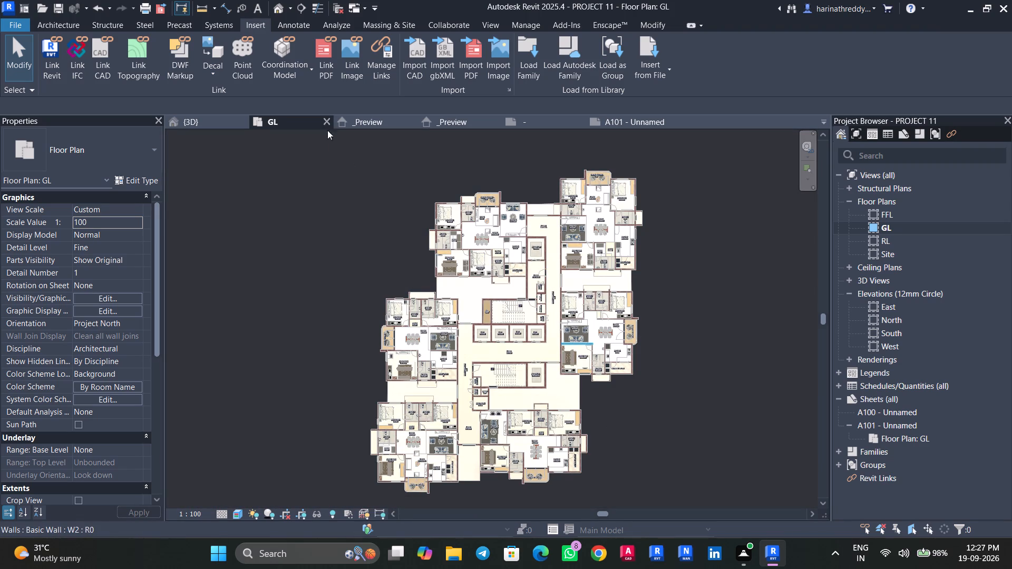
pyautogui.click(162, 9)
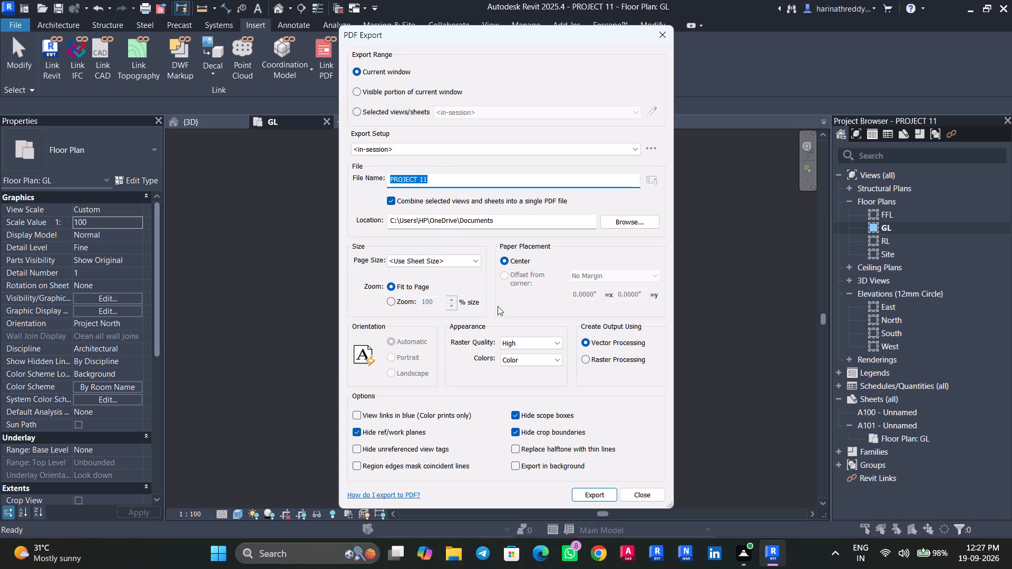
pyautogui.click(455, 262)
pyautogui.click(431, 326)
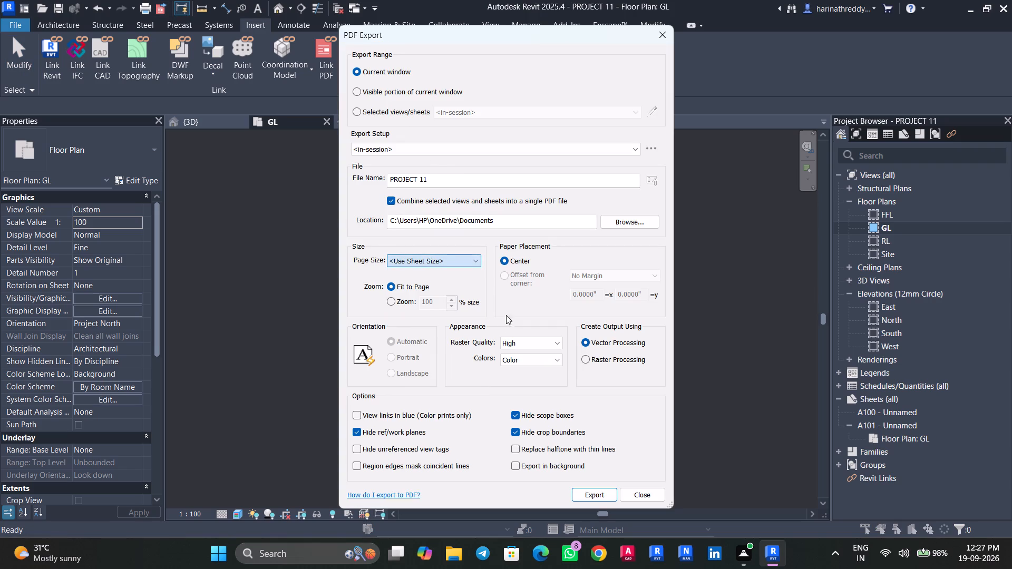
pyautogui.click(509, 278)
pyautogui.click(510, 253)
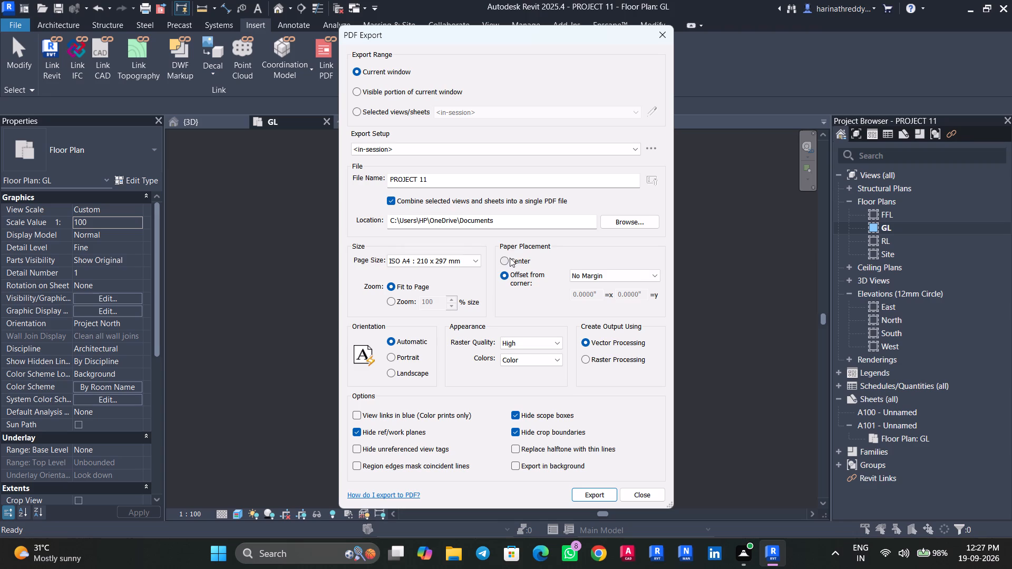
pyautogui.click(510, 258)
pyautogui.click(582, 492)
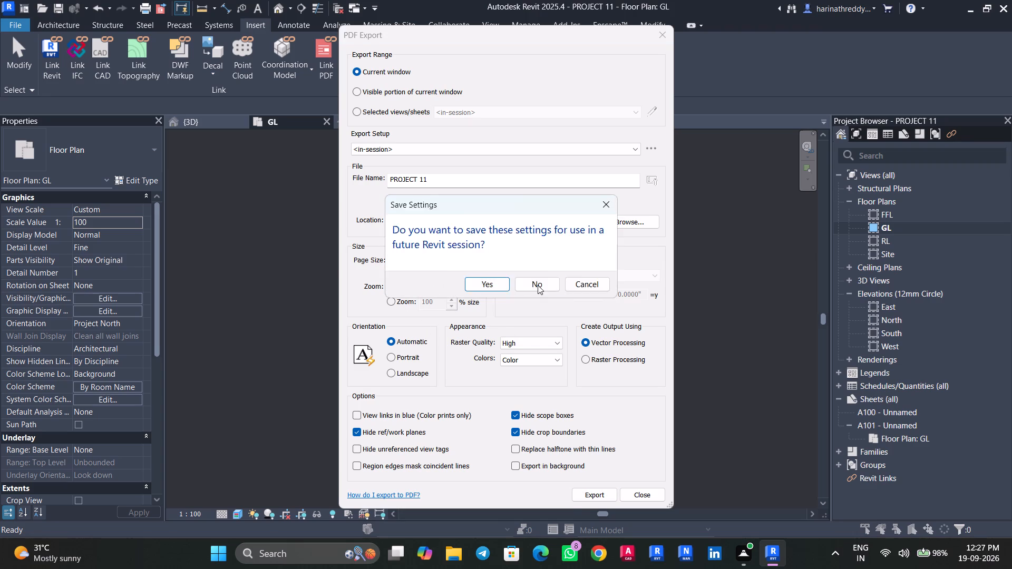
pyautogui.click(538, 285)
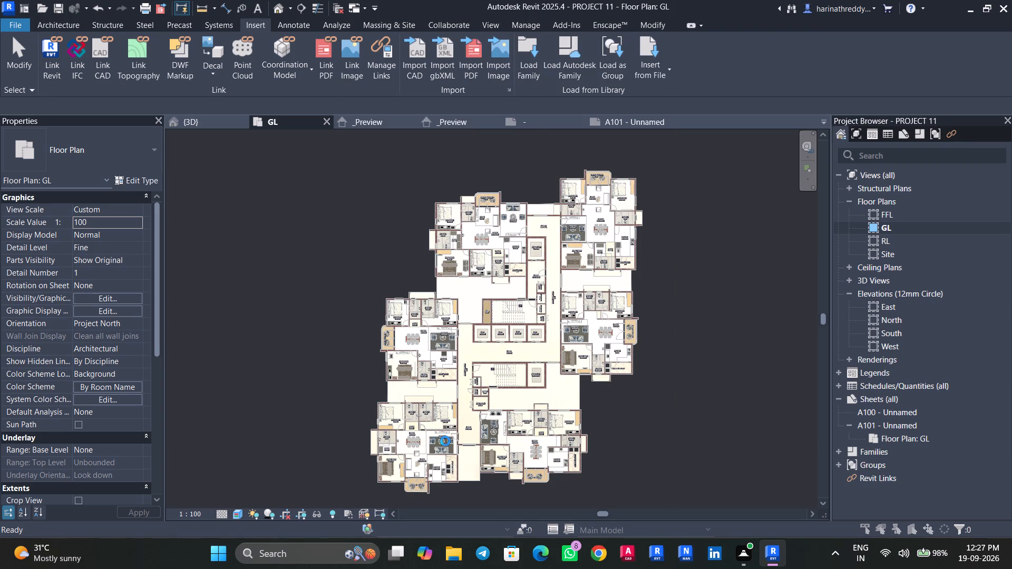
# Open the exported PROJECT 11 PDF from the Documents folder in File Explorer and examine the plan and its room labels.
pyautogui.click(455, 555)
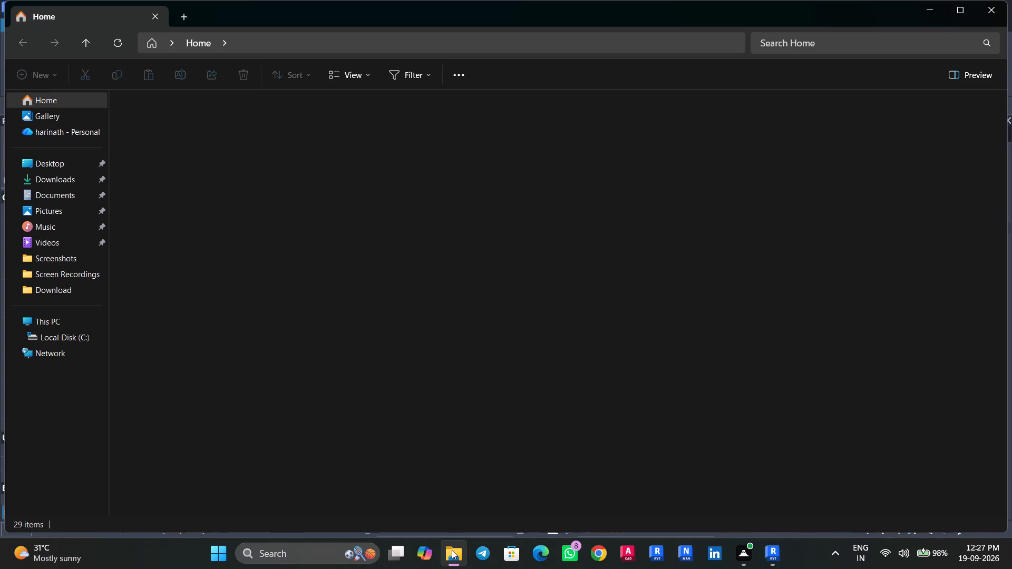
pyautogui.click(42, 196)
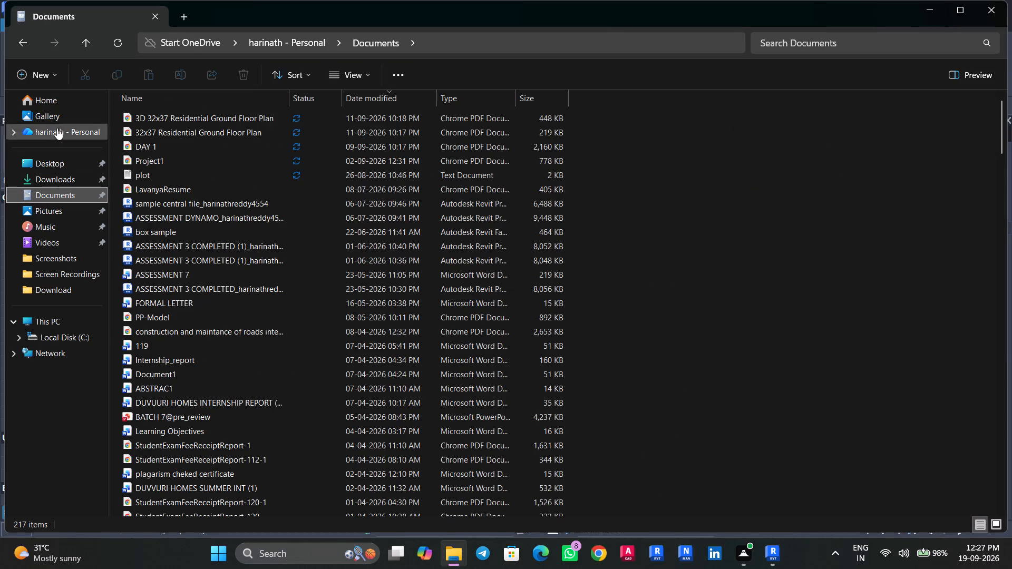
pyautogui.click(111, 46)
pyautogui.tripleClick(111, 46)
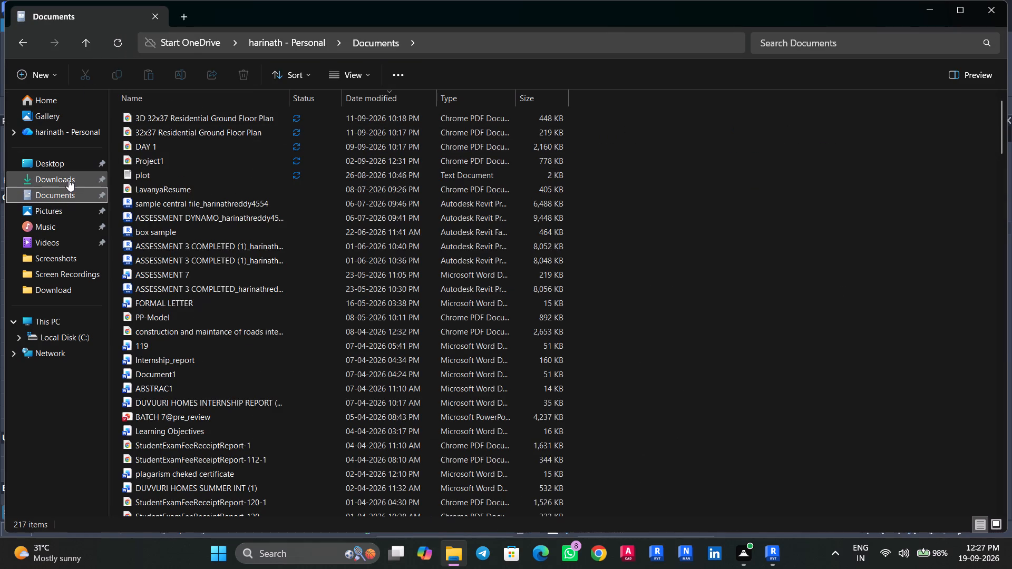
pyautogui.click(69, 179)
pyautogui.tripleClick(114, 45)
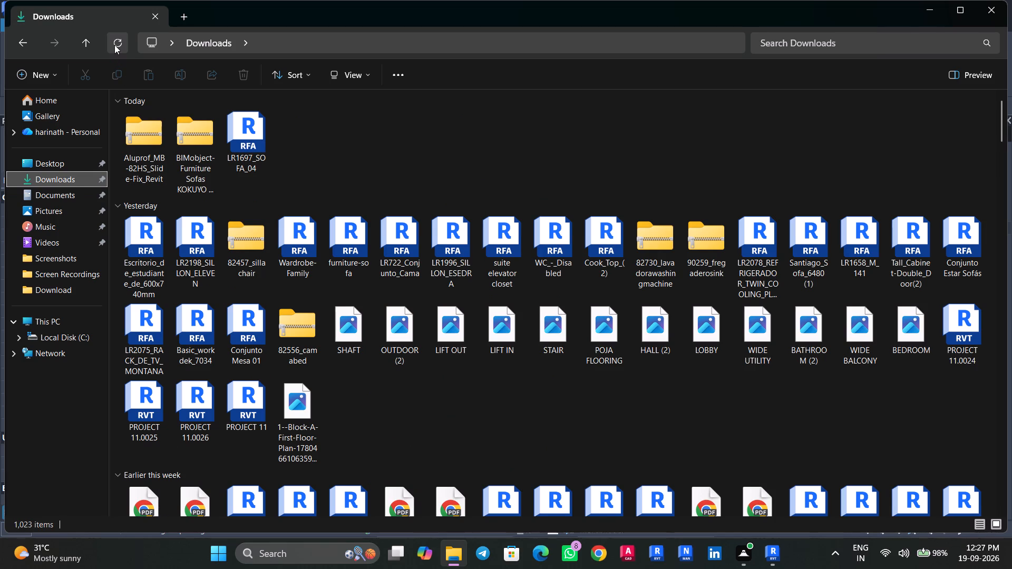
pyautogui.click(59, 194)
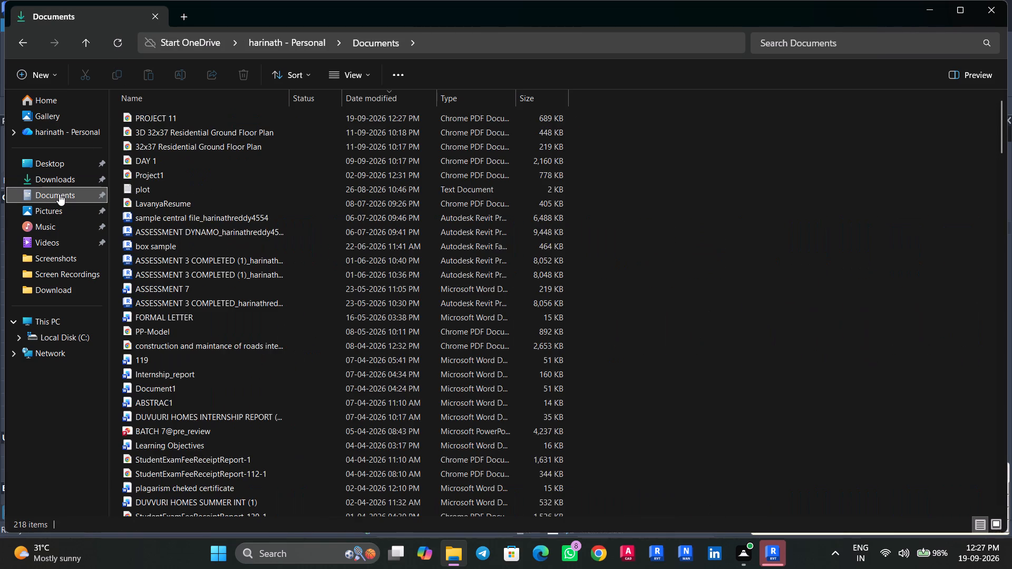
pyautogui.doubleClick(134, 121)
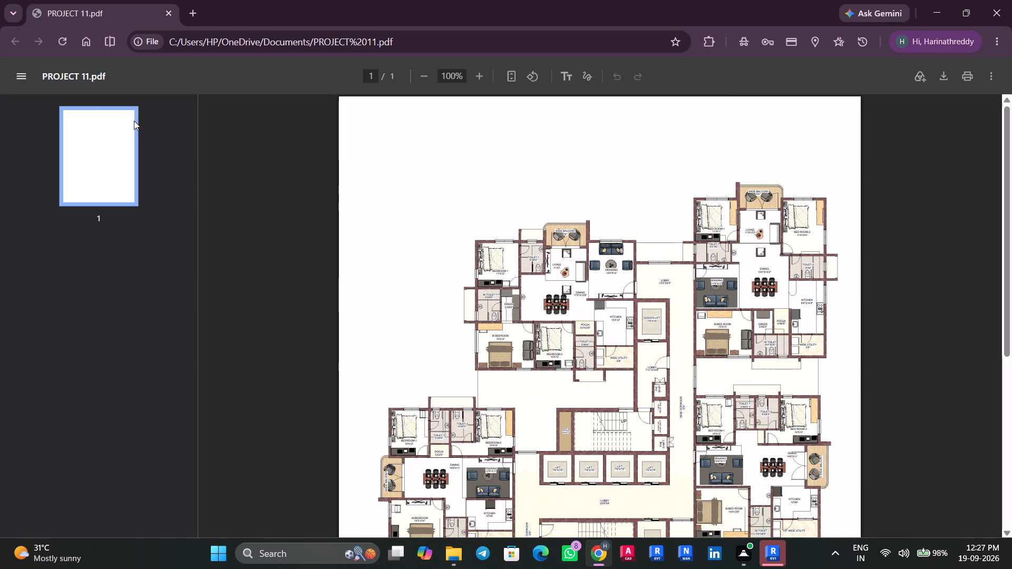
pyautogui.scroll(-4, 466, 282)
pyautogui.keyDown('ctrl'); pyautogui.scroll(6, 601, 388); pyautogui.keyUp('ctrl')
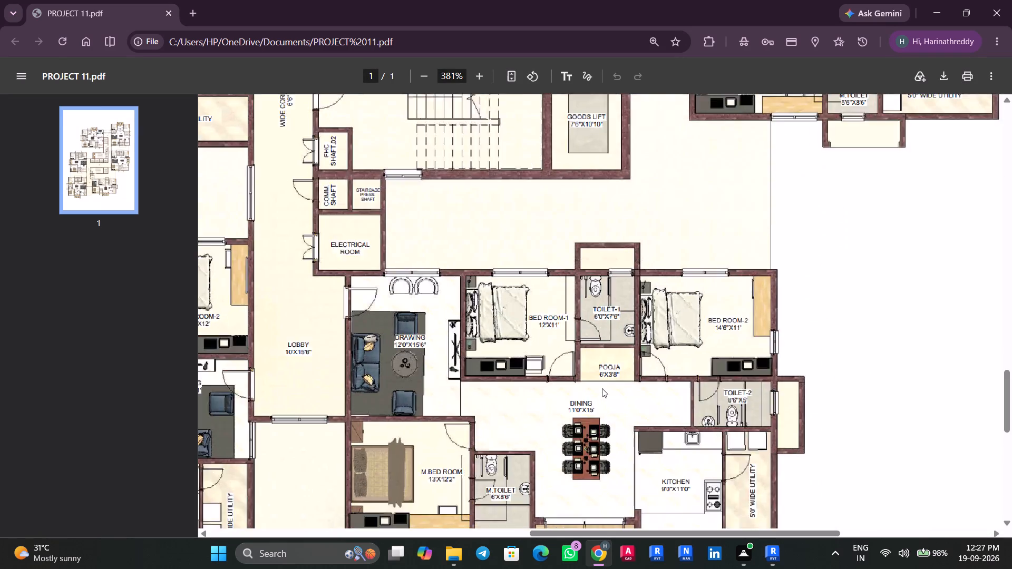
pyautogui.keyDown('ctrl'); pyautogui.scroll(-6, 602, 388); pyautogui.keyUp('ctrl')
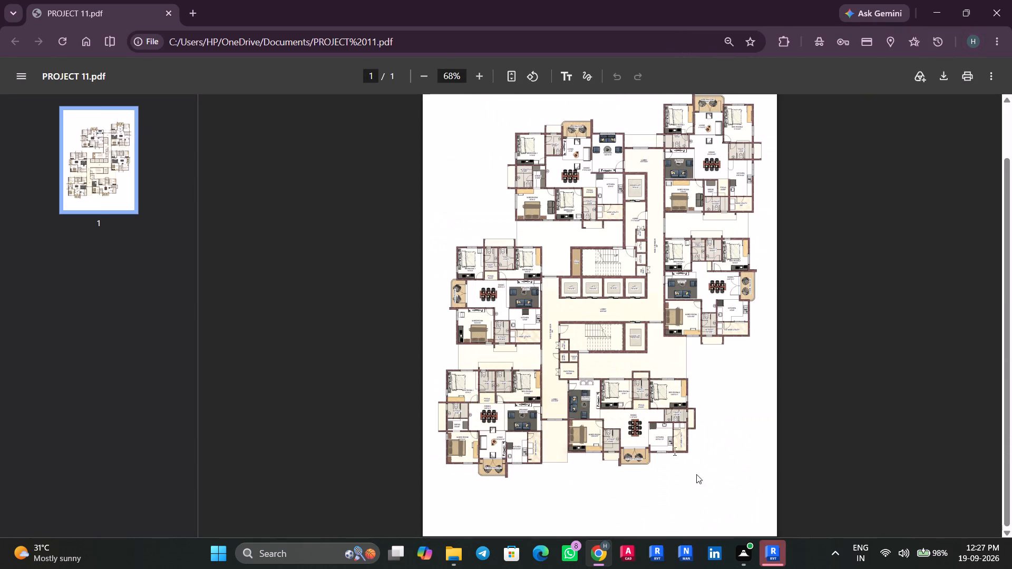
# Switch back to Revit, dismiss the export warning and open the default 3D view.
pyautogui.click(784, 485)
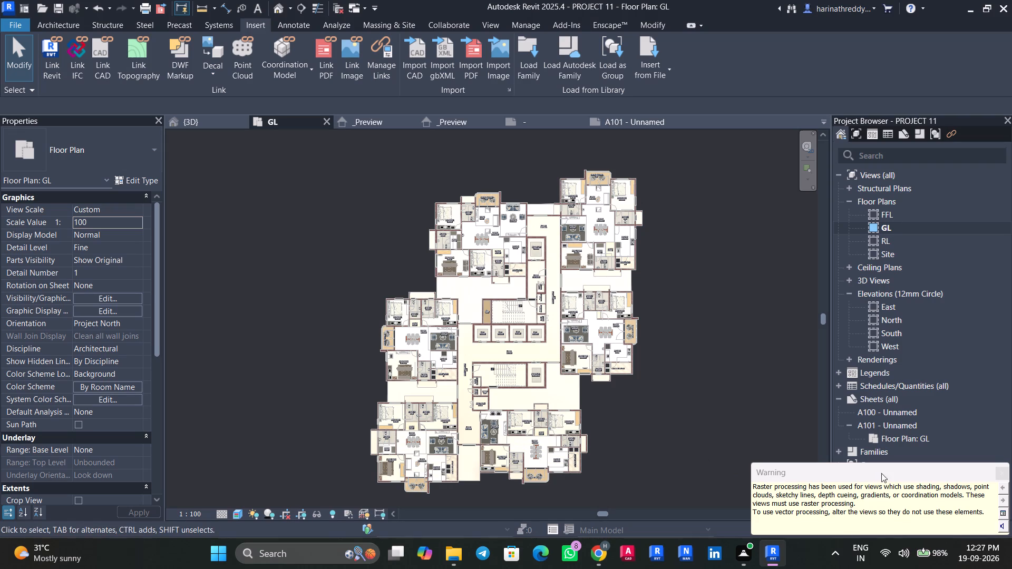
pyautogui.click(1001, 476)
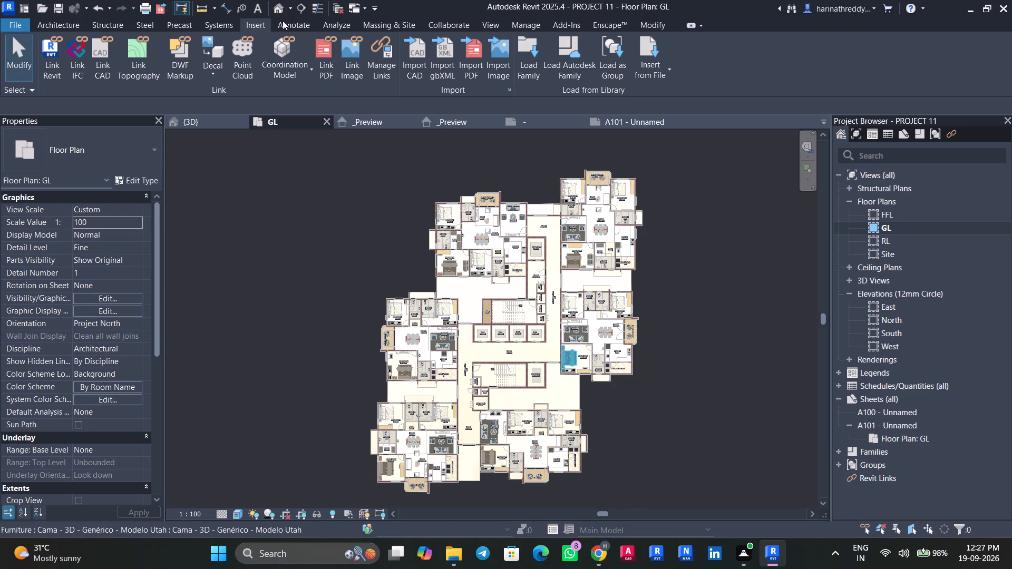
pyautogui.click(276, 13)
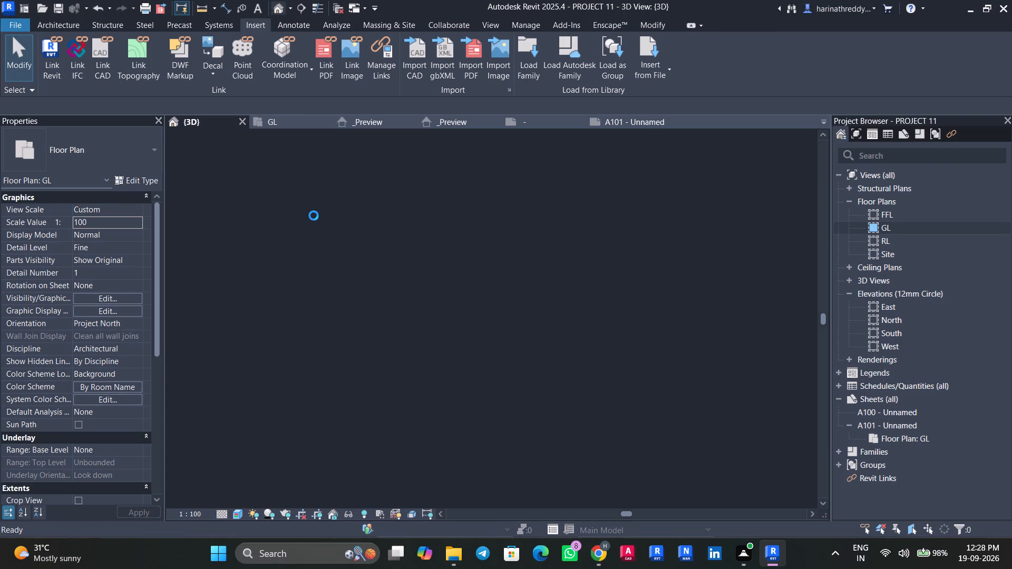
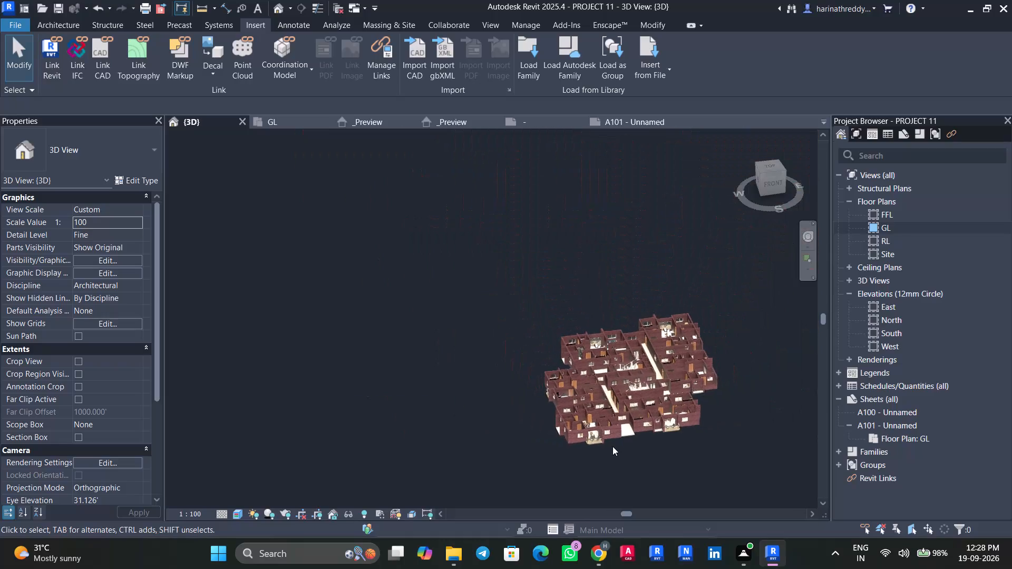
# Examine the whole building in the 3D view, looking closely at its brick walls, rooms, furniture and staircases.
pyautogui.keyDown('shift'); pyautogui.moveTo(700, 430); pyautogui.dragTo(741, 462, button='middle'); pyautogui.keyUp('shift')
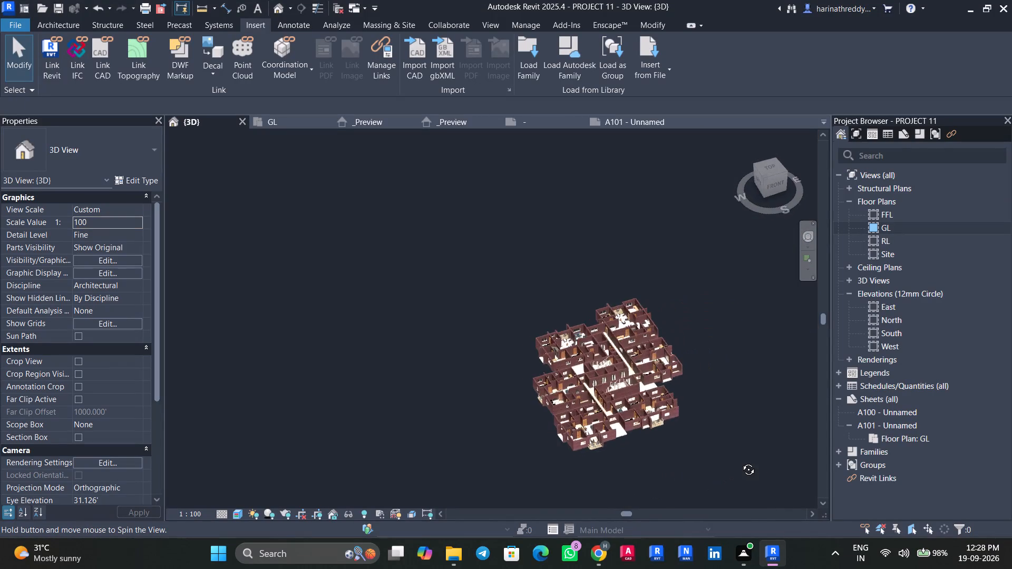
pyautogui.keyDown('shift'); pyautogui.moveTo(741, 462); pyautogui.dragTo(752, 457, button='middle'); pyautogui.keyUp('shift')
pyautogui.scroll(8, 665, 375)
pyautogui.scroll(-1, 664, 376)
pyautogui.scroll(1, 664, 376)
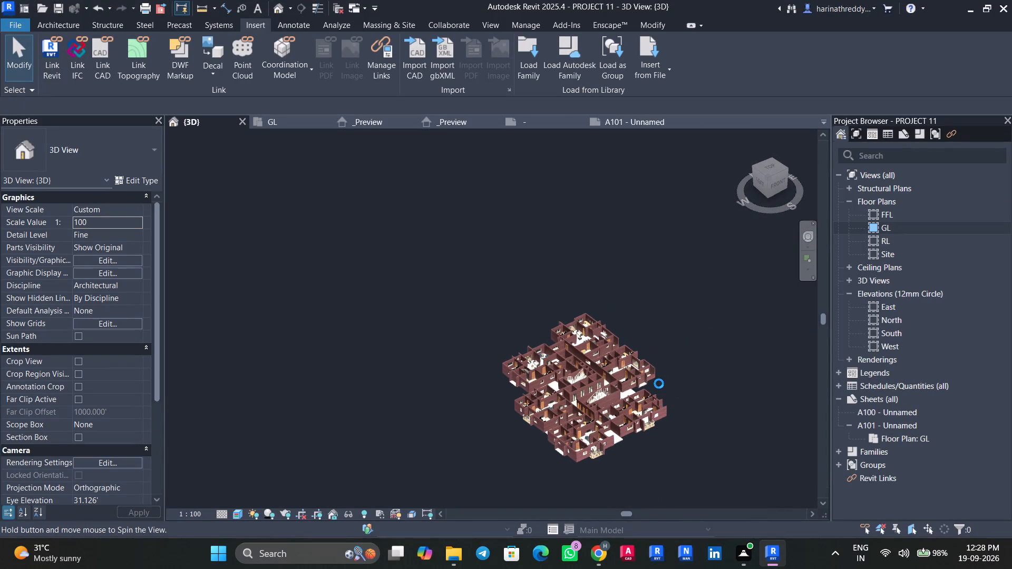
pyautogui.scroll(4, 659, 384)
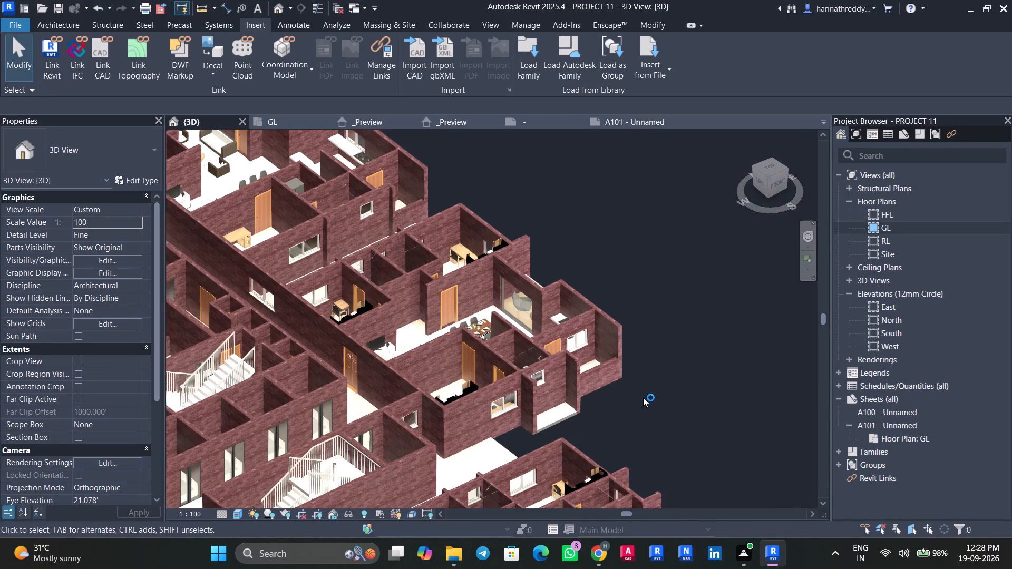
pyautogui.scroll(-10, 639, 401)
pyautogui.scroll(8, 500, 377)
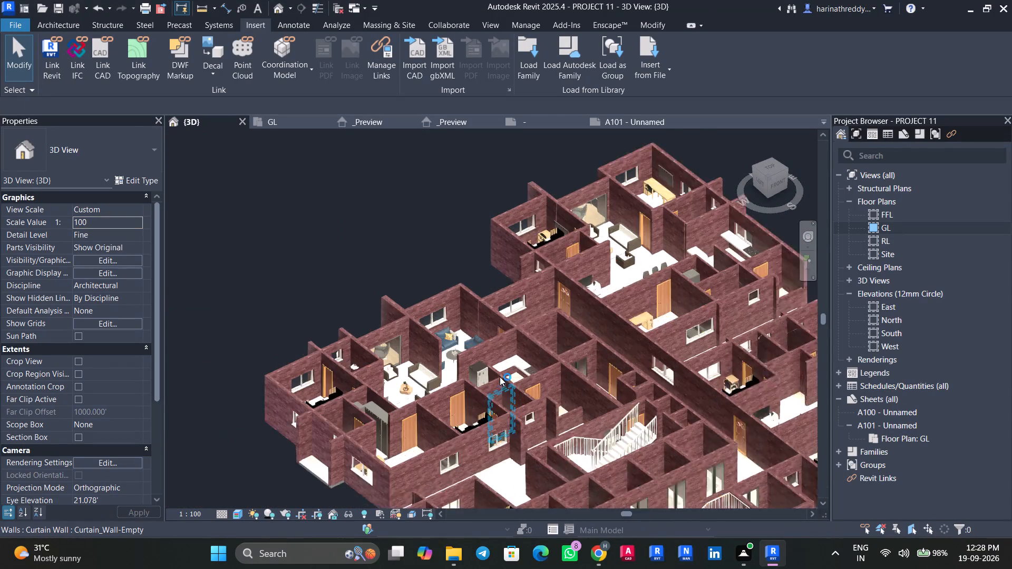
pyautogui.scroll(11, 500, 377)
pyautogui.scroll(5, 379, 315)
pyautogui.scroll(-3, 338, 321)
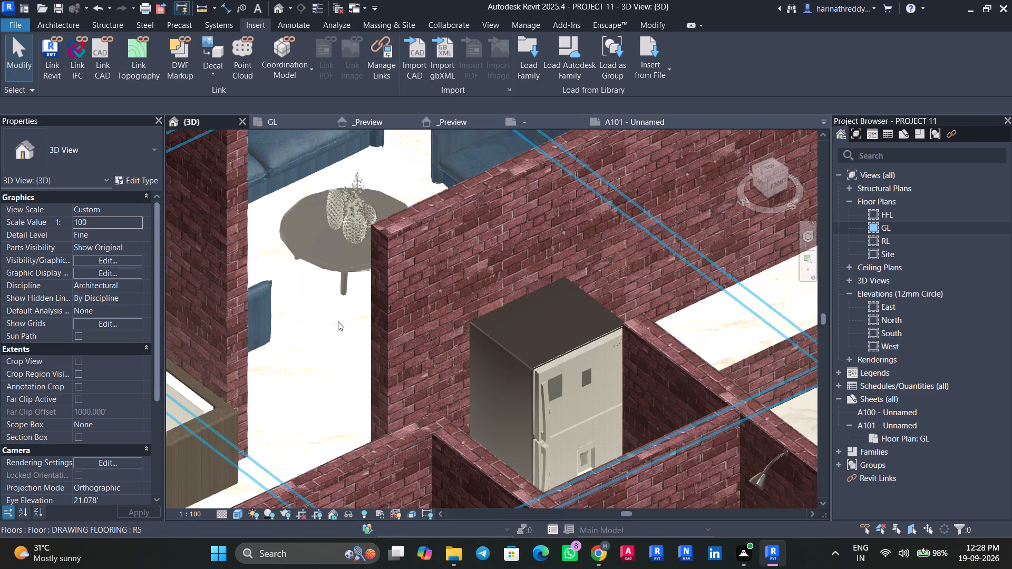
pyautogui.scroll(-20, 338, 321)
pyautogui.scroll(-3, 338, 321)
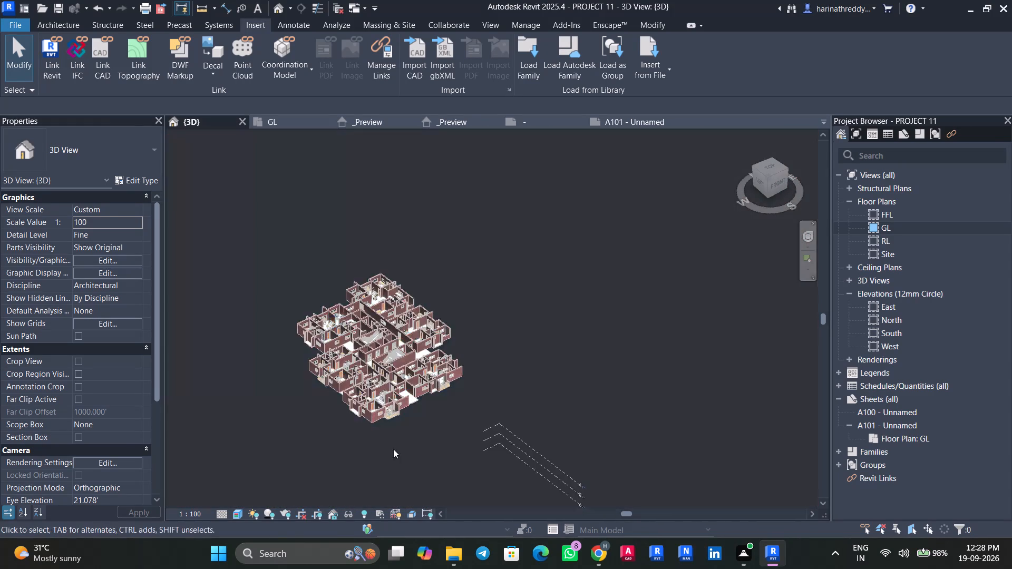
pyautogui.scroll(4, 378, 449)
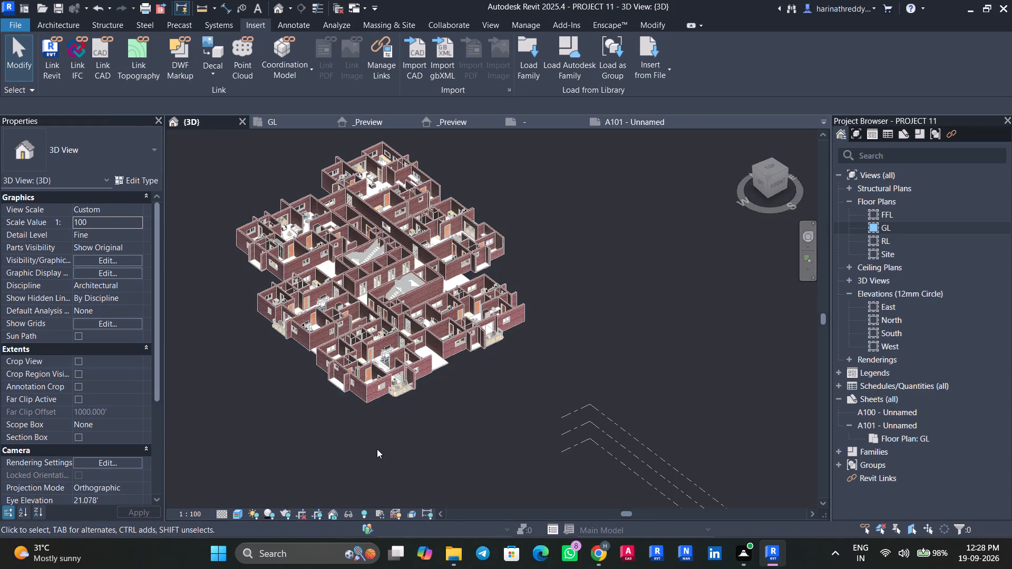
# Save the PROJECT 11 model.
pyautogui.hotkey('ctrl', 's')
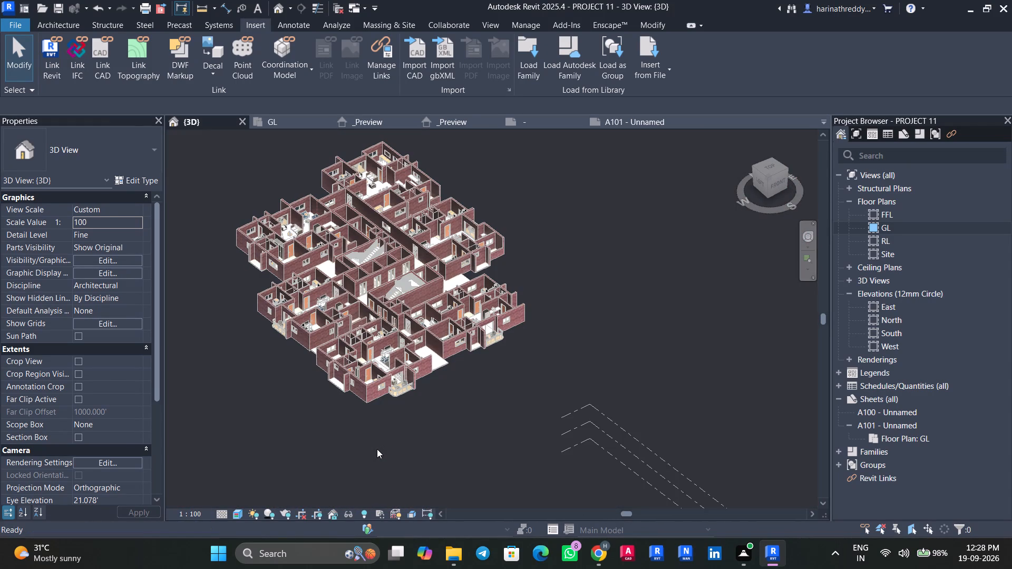